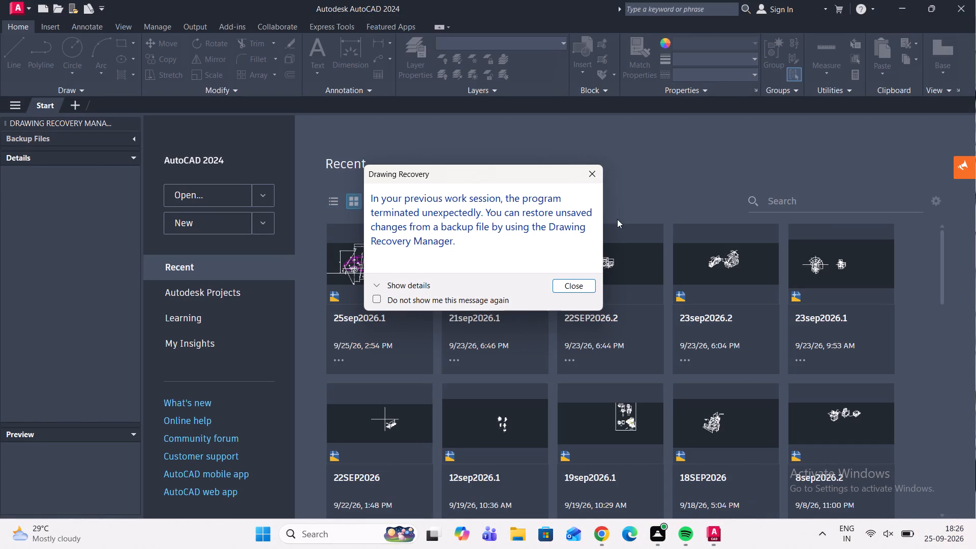
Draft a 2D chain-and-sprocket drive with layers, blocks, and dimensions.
Dismiss the Drawing Recovery notice and start a new blank drawing.
left_click(595, 176)
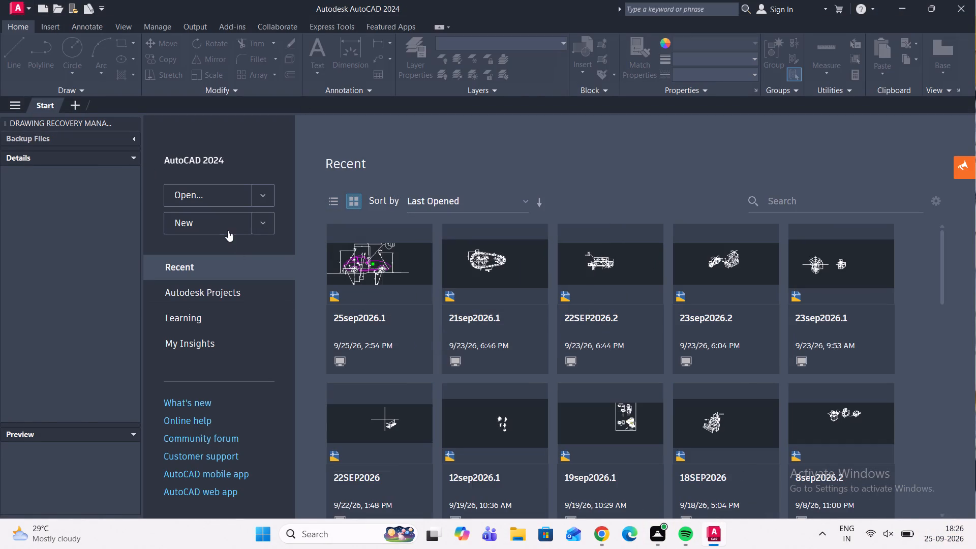
double_click(233, 225)
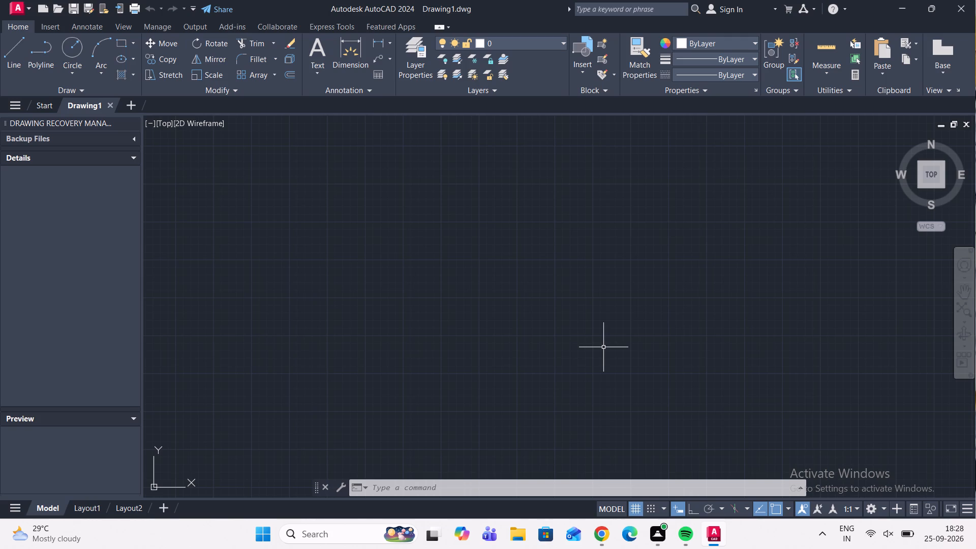
scroll(603, 347, "up", 1)
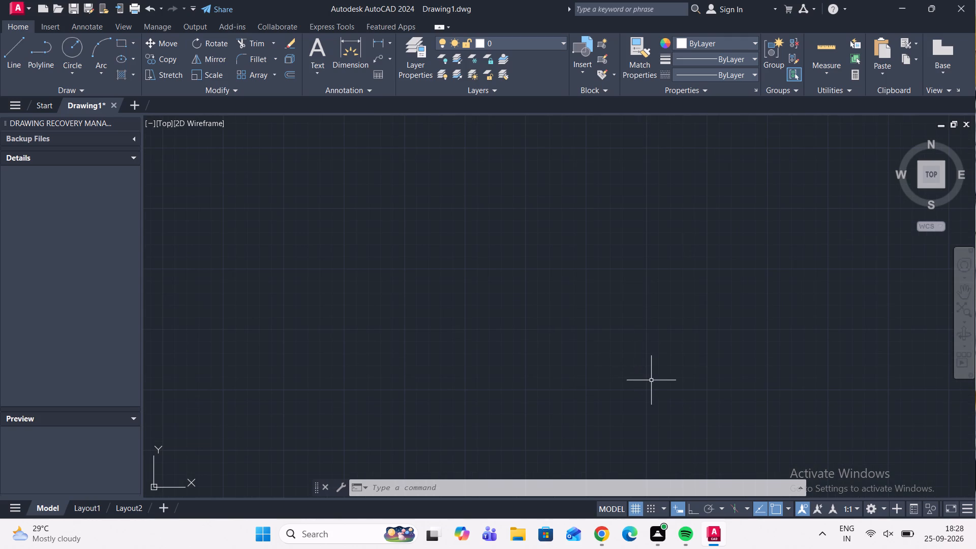
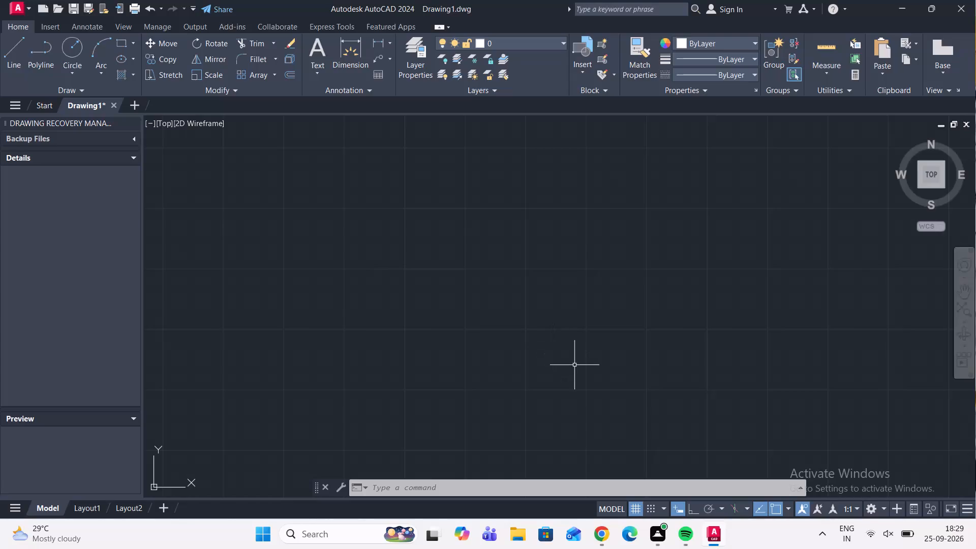
Set the drawing units' decimal length precision to 0, with no decimal places.
type("un")
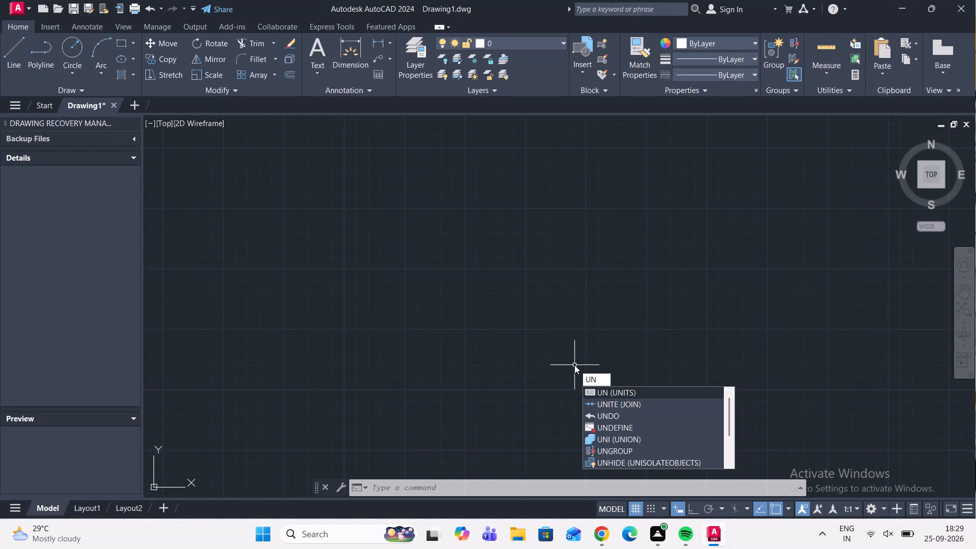
key("Return")
left_click(449, 203)
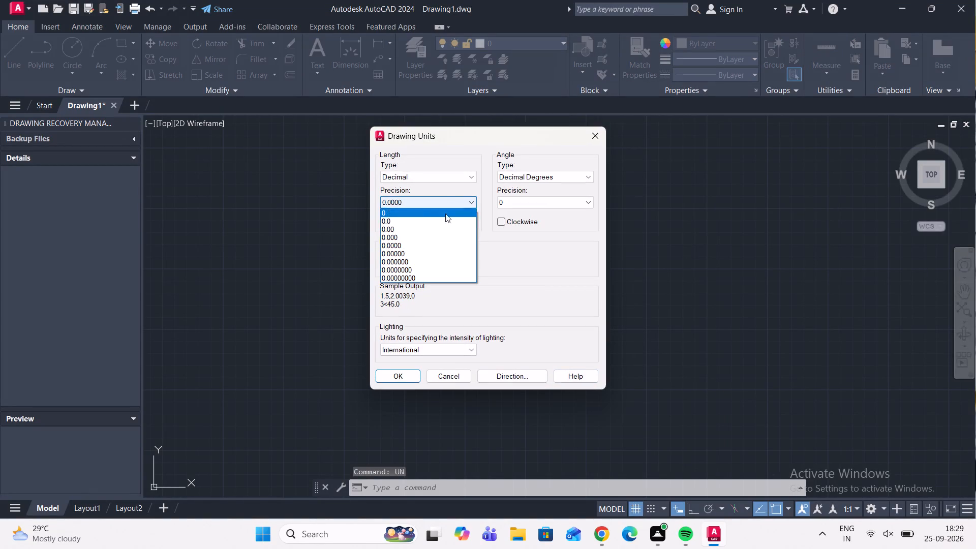
left_click(419, 215)
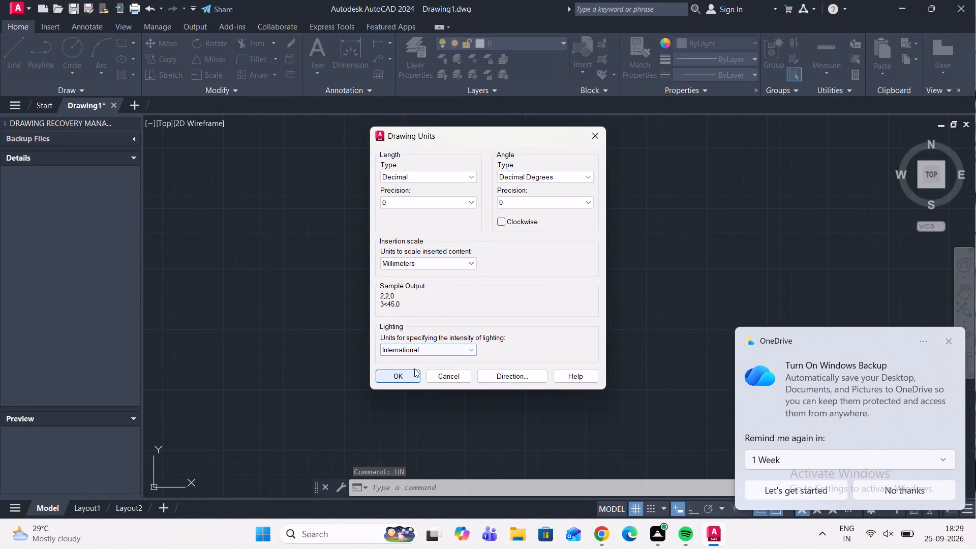
left_click(405, 379)
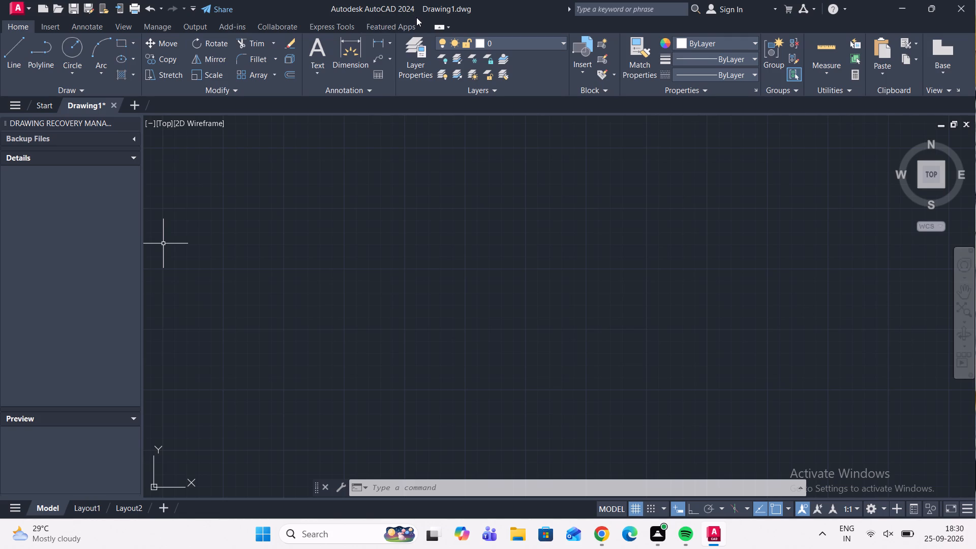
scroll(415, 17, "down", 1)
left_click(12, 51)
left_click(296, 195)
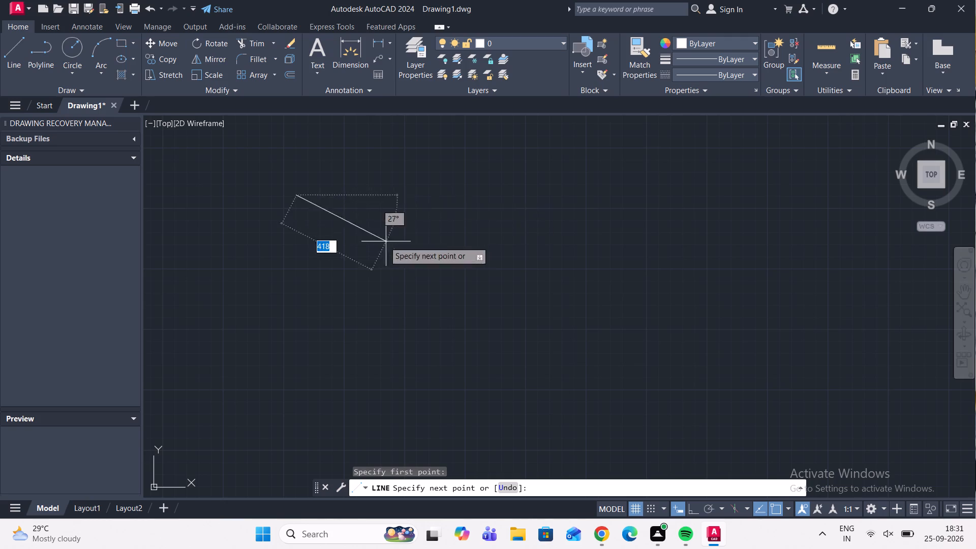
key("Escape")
Turn on Ortho mode so that lines are constrained to horizontal and vertical directions.
scroll(423, 184, "down", 2)
scroll(535, 273, "down", 2)
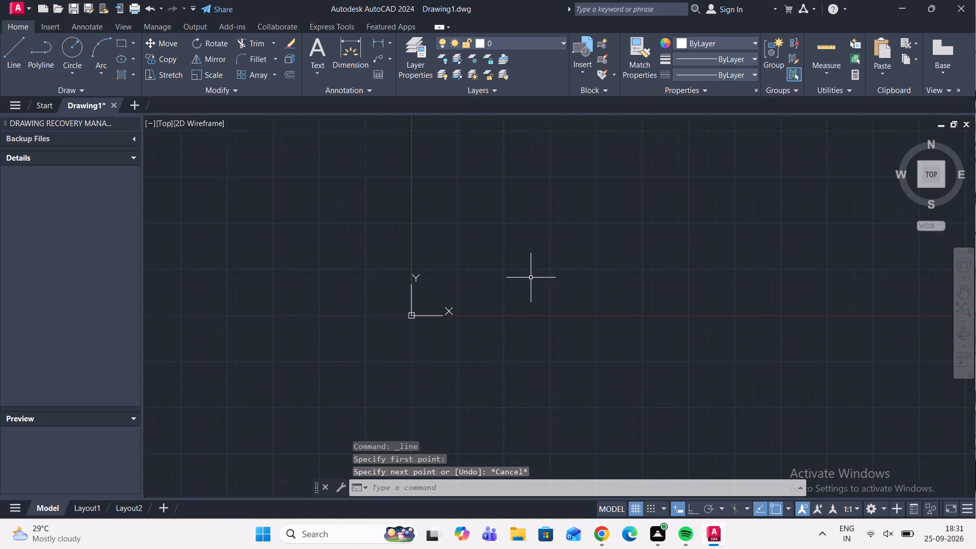
middle_click_drag(535, 281, 515, 330)
scroll(450, 353, "up", 2)
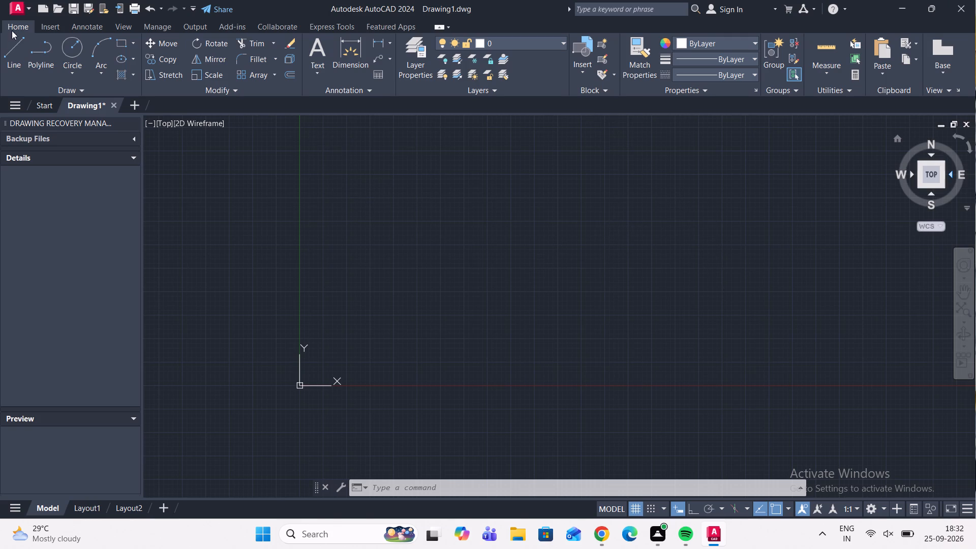
left_click(18, 56)
left_click(447, 159)
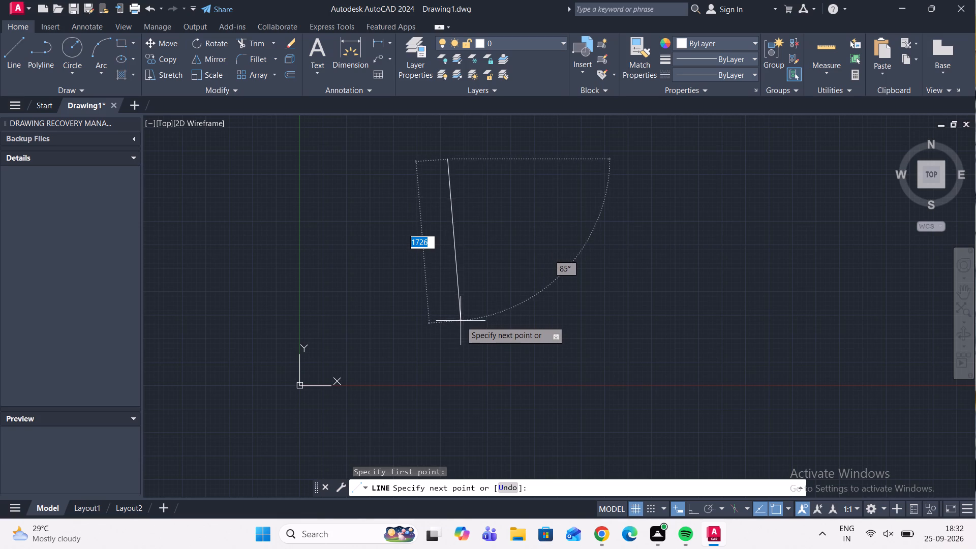
key("F8")
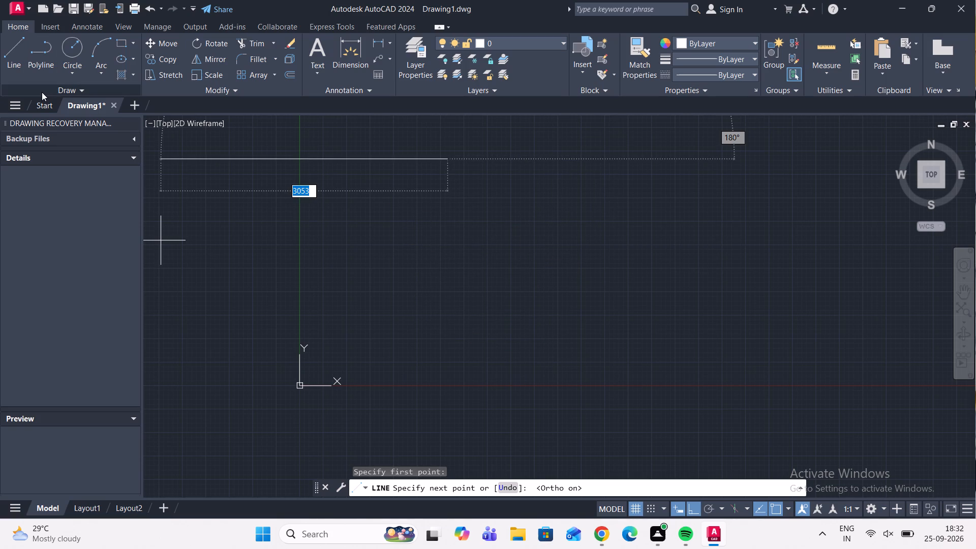
key("Escape")
Draw a circle of radius 10 mm centred at about 1039, 1238 in the model space.
left_click(68, 57)
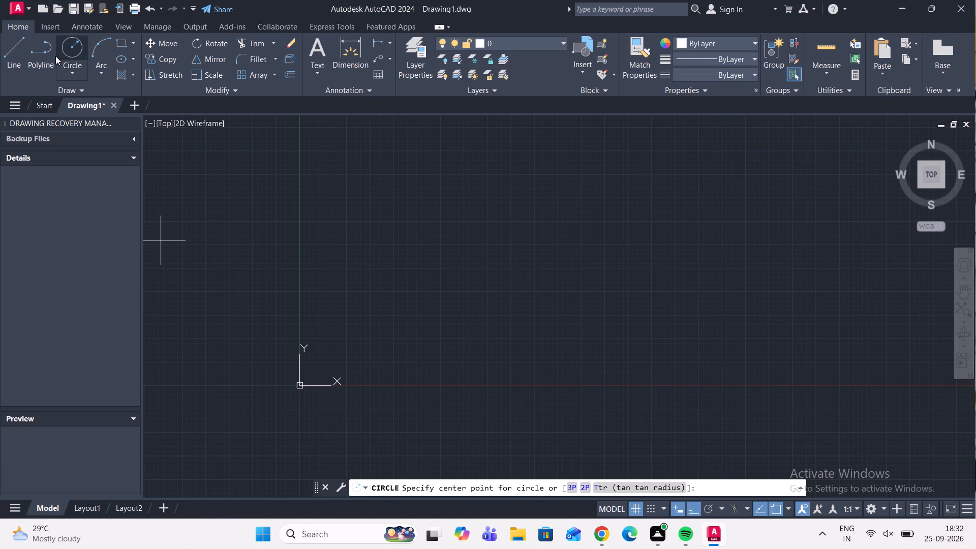
left_click(66, 55)
scroll(401, 271, "up", 1)
left_click(394, 268)
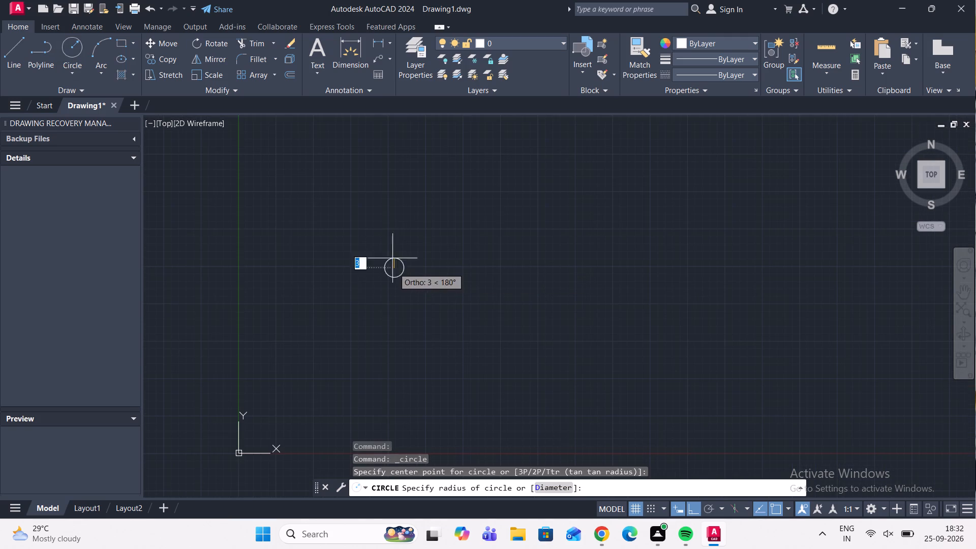
key("1")
key("0")
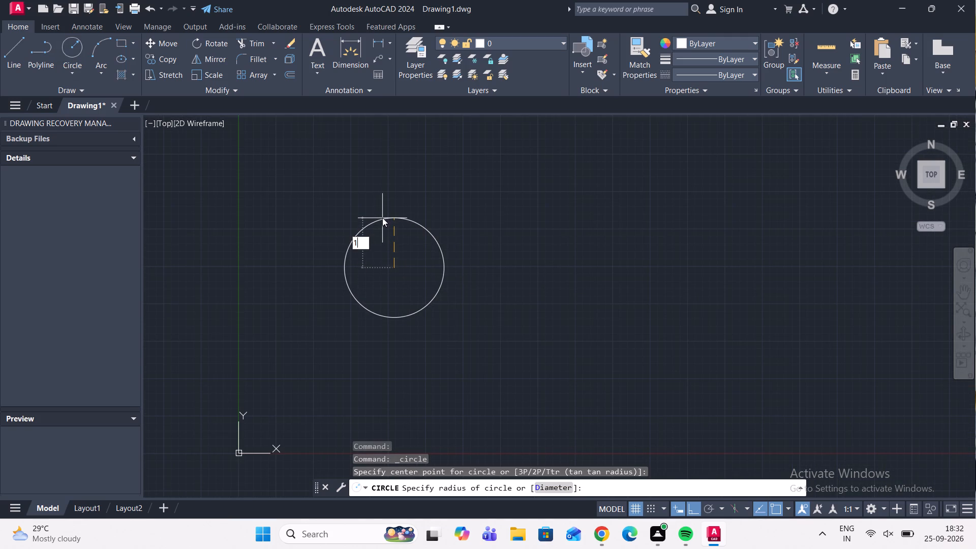
key("Return")
Draw a 50 mm vertical line straight down from the circle's centre.
scroll(400, 259, "up", 4)
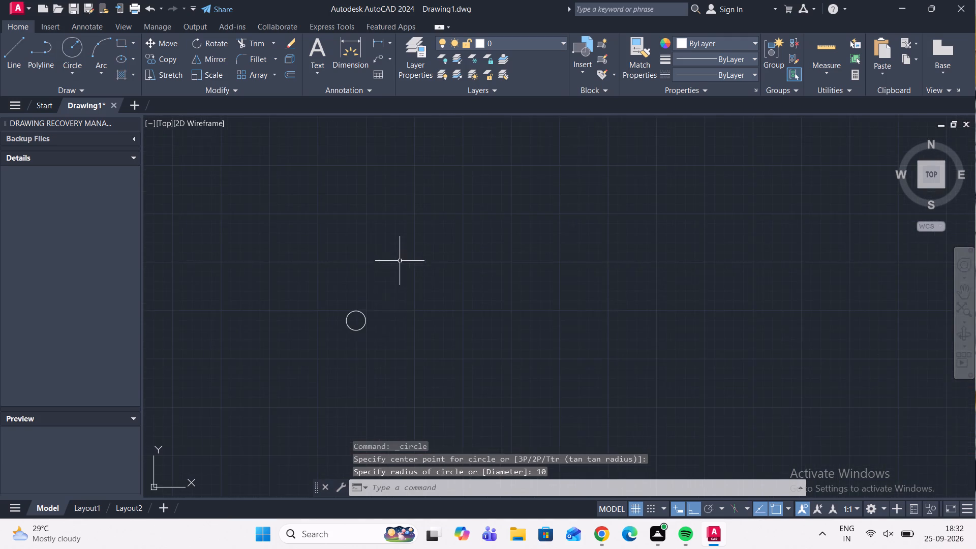
scroll(347, 347, "up", 3)
scroll(364, 253, "up", 2)
middle_click_drag(364, 253, 357, 298)
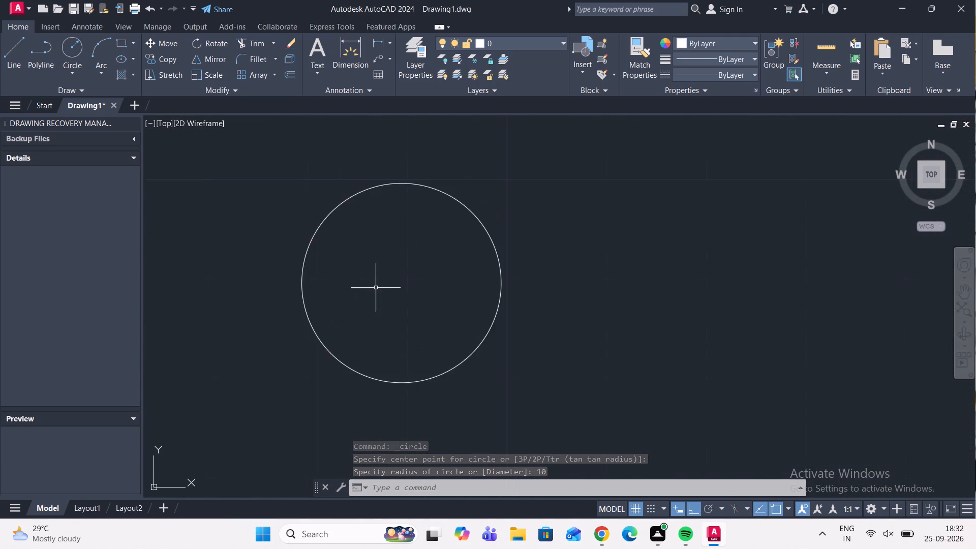
scroll(376, 288, "down", 3)
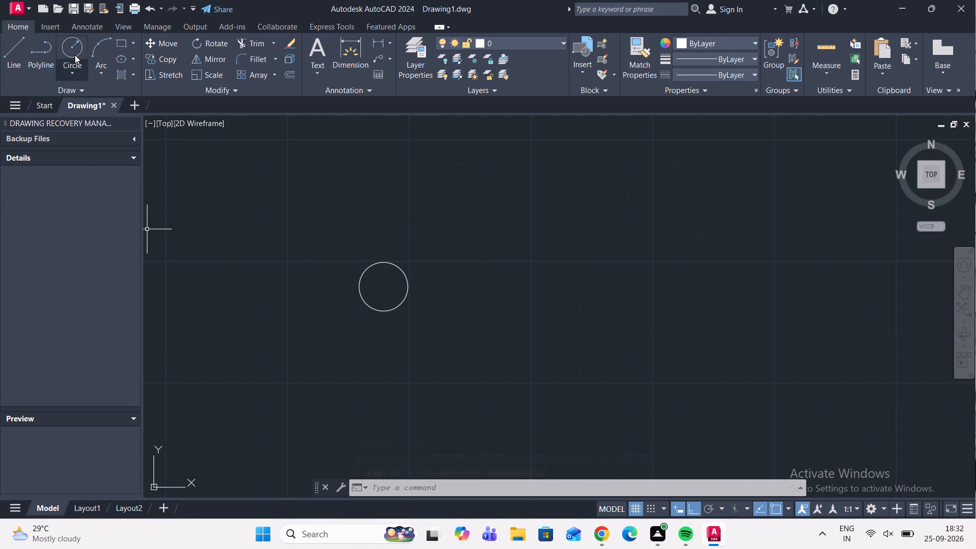
left_click(75, 50)
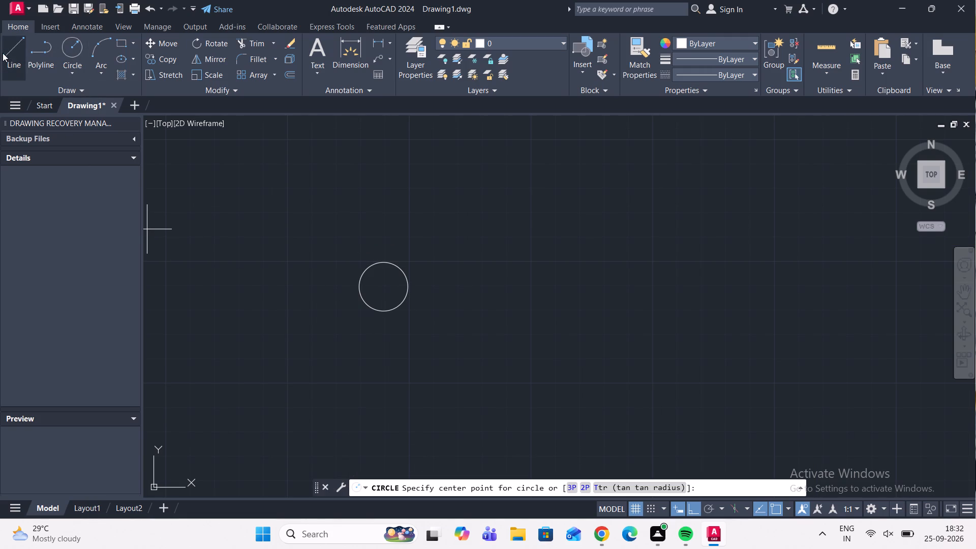
key("Escape")
left_click(12, 56)
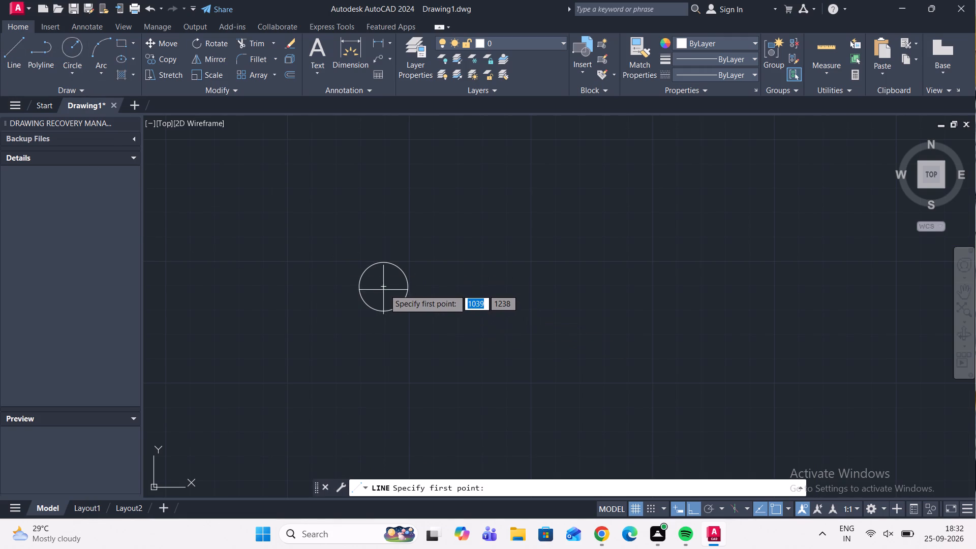
left_click(385, 289)
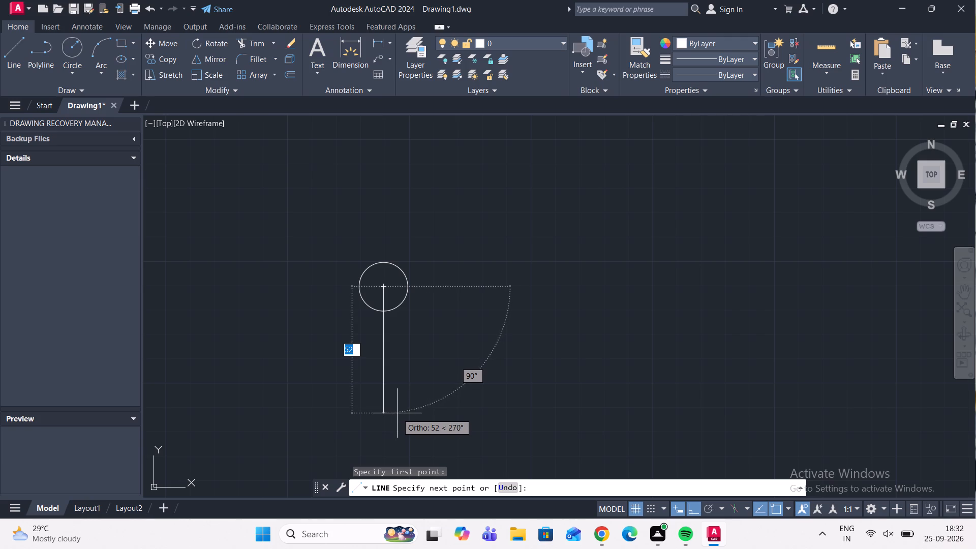
key("5")
key("0")
key("Return")
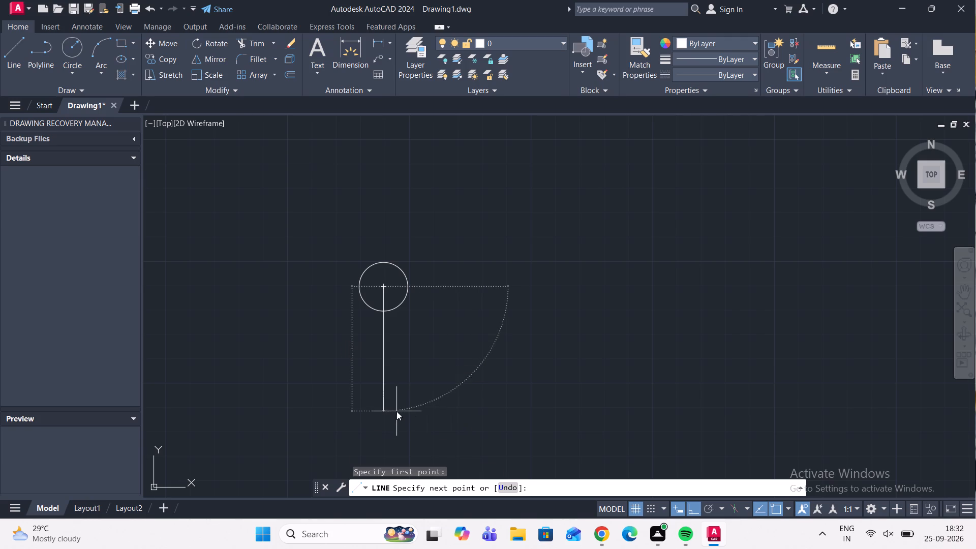
key("Escape")
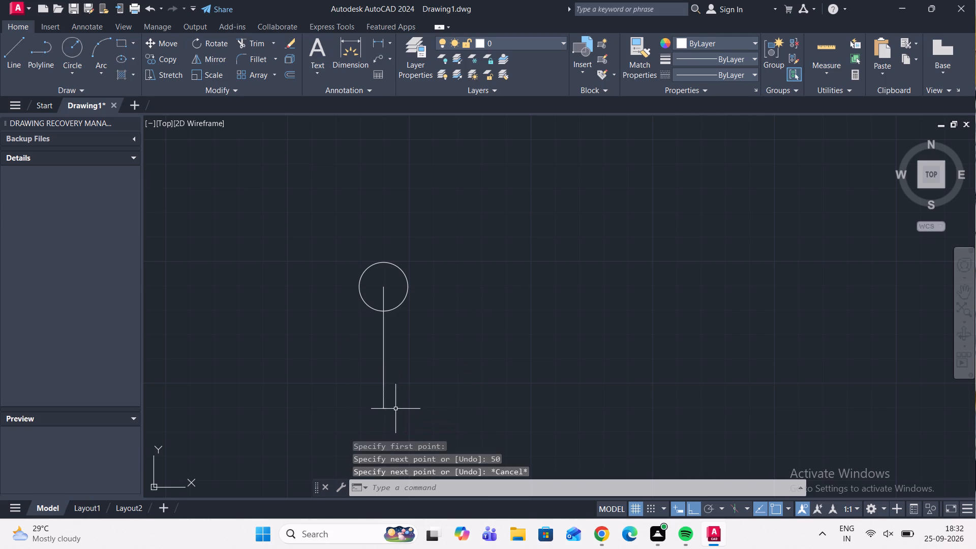
Draw a 50 mm vertical line straight up from the circle's centre.
left_click(17, 49)
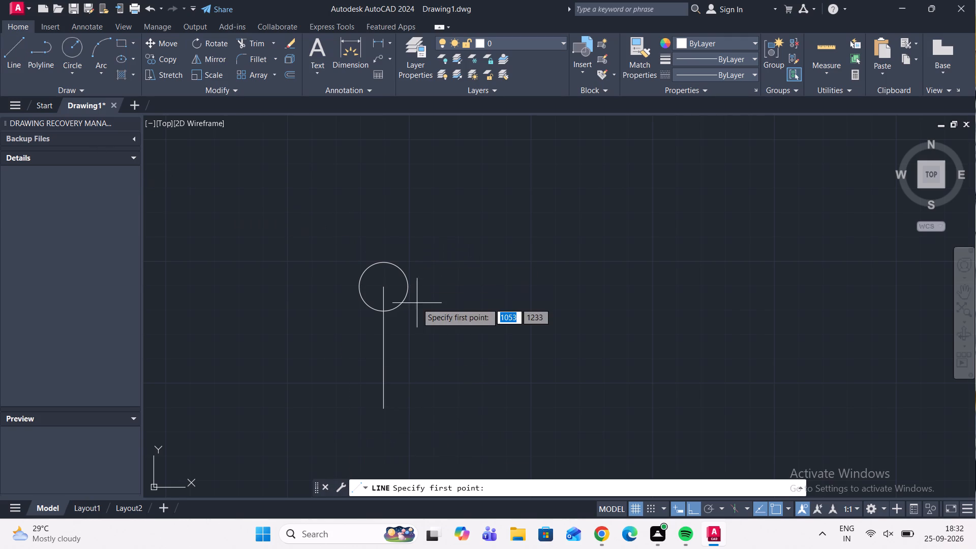
left_click(383, 288)
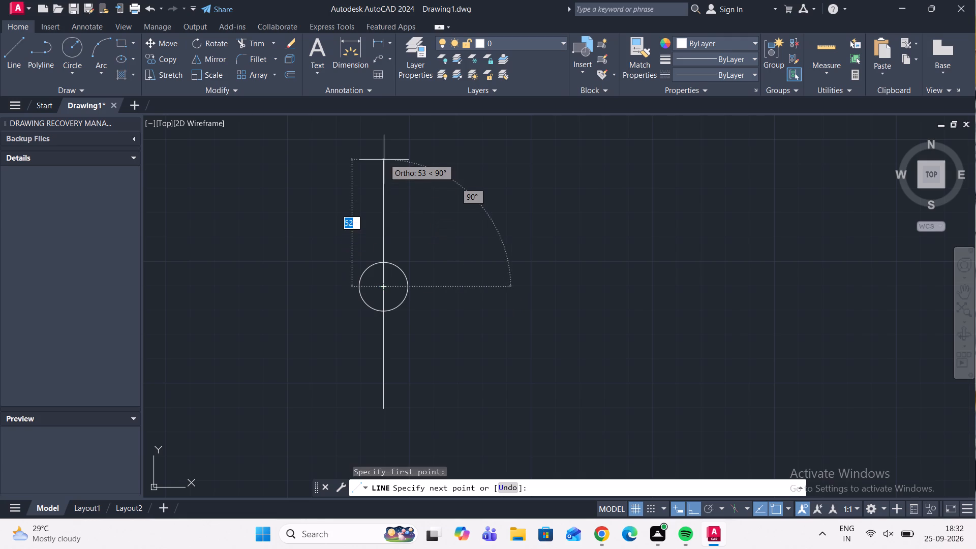
key("5")
key("0")
key("Return")
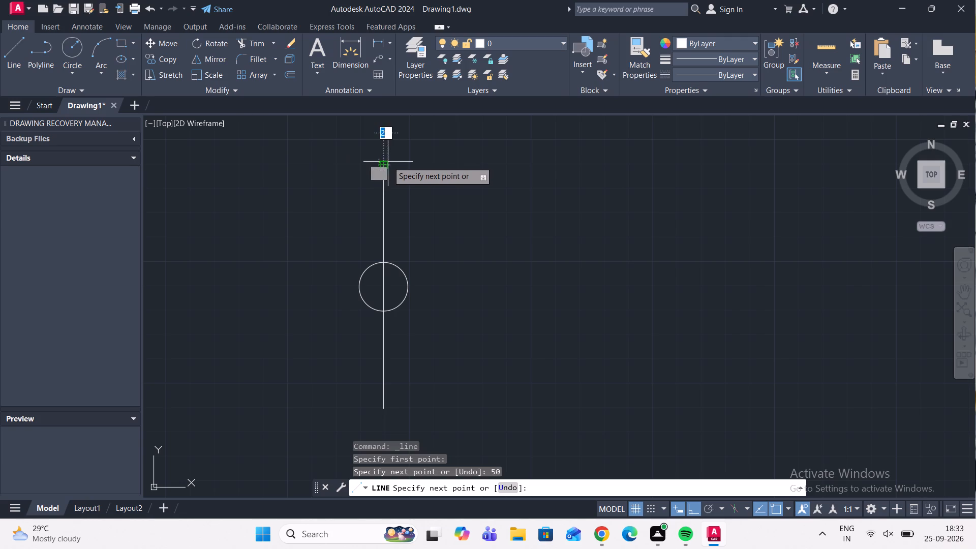
key("Escape")
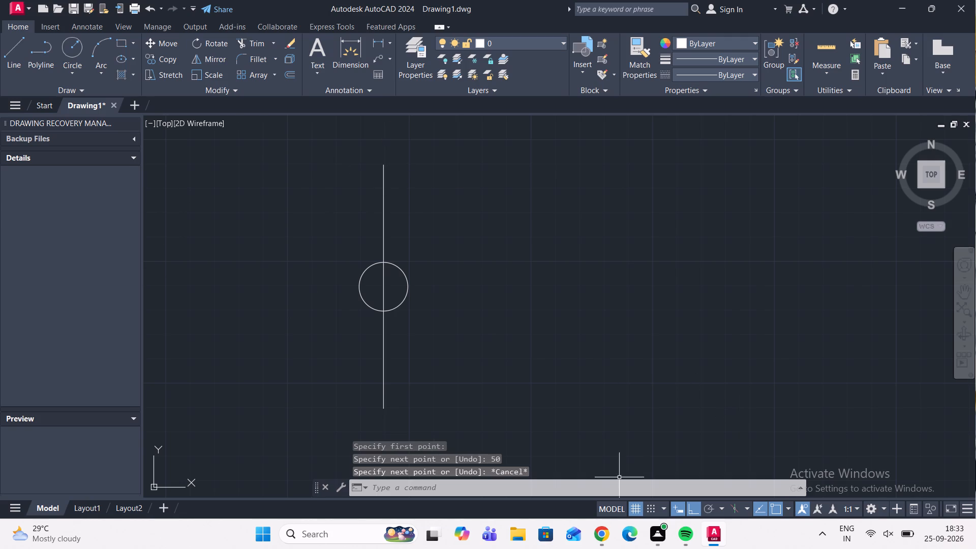
Draw a 50 mm horizontal line from the circle's centre toward the positive X direction.
scroll(586, 410, "down", 2)
scroll(517, 381, "up", 5)
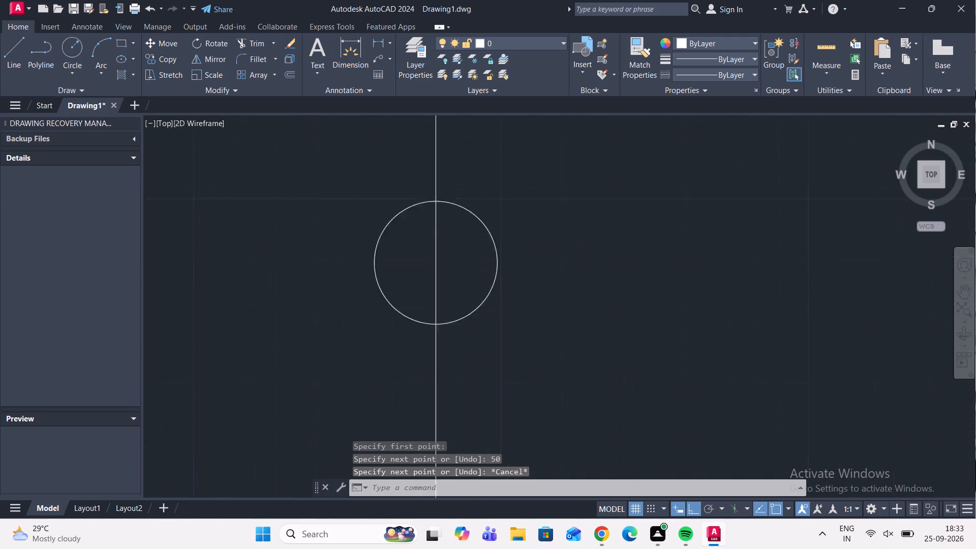
scroll(520, 385, "down", 1)
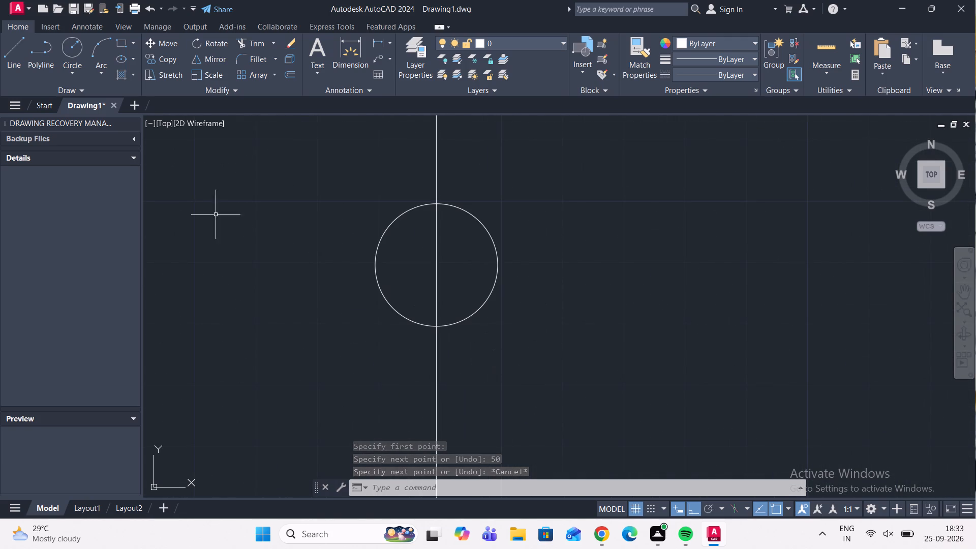
left_click(17, 40)
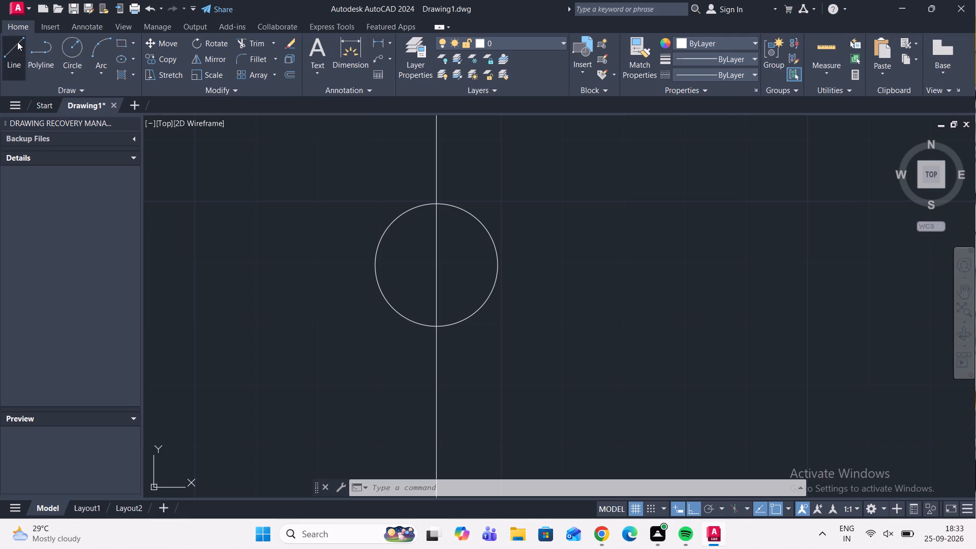
left_click_drag(438, 269, 444, 268)
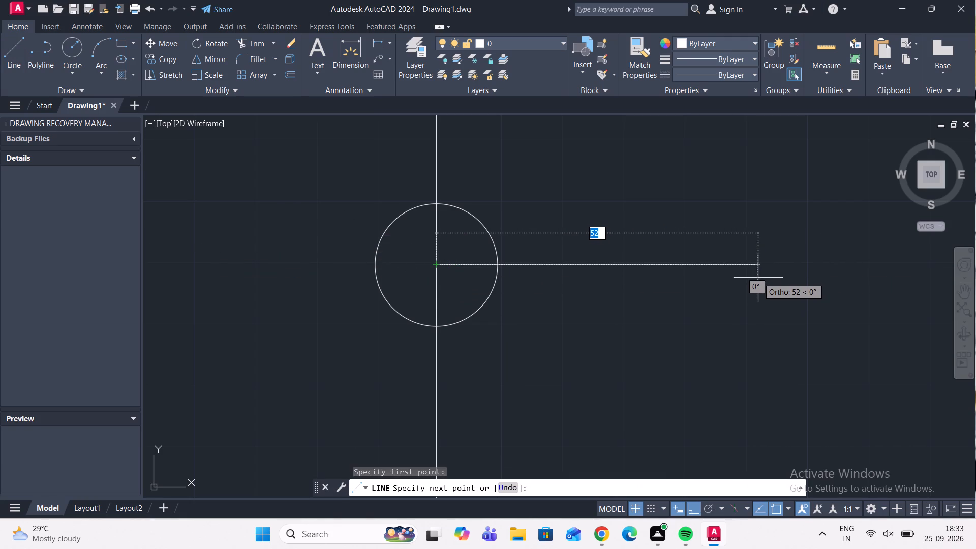
key("5")
key("0")
key("Return")
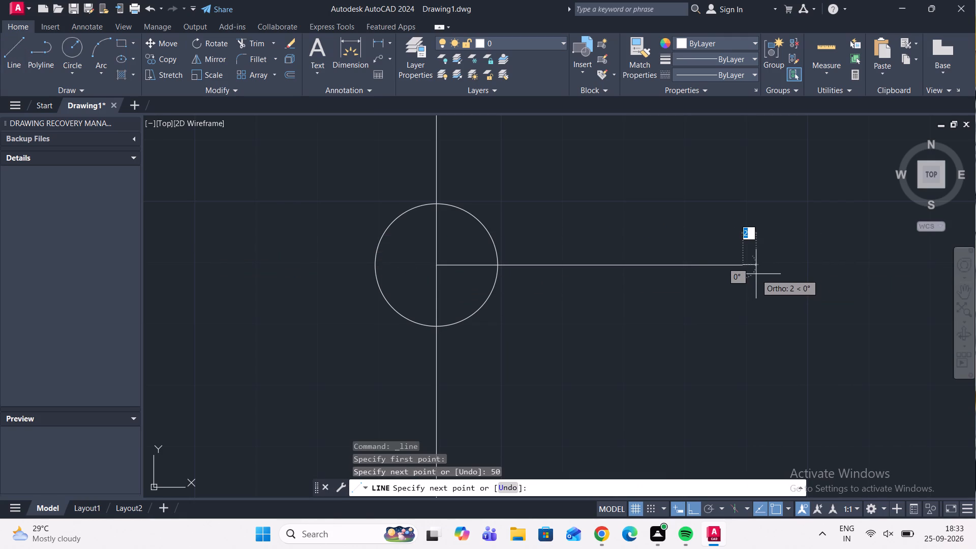
Draw a 50 mm horizontal line from the circle's centre toward the negative X direction.
left_click(10, 63)
left_click(434, 263)
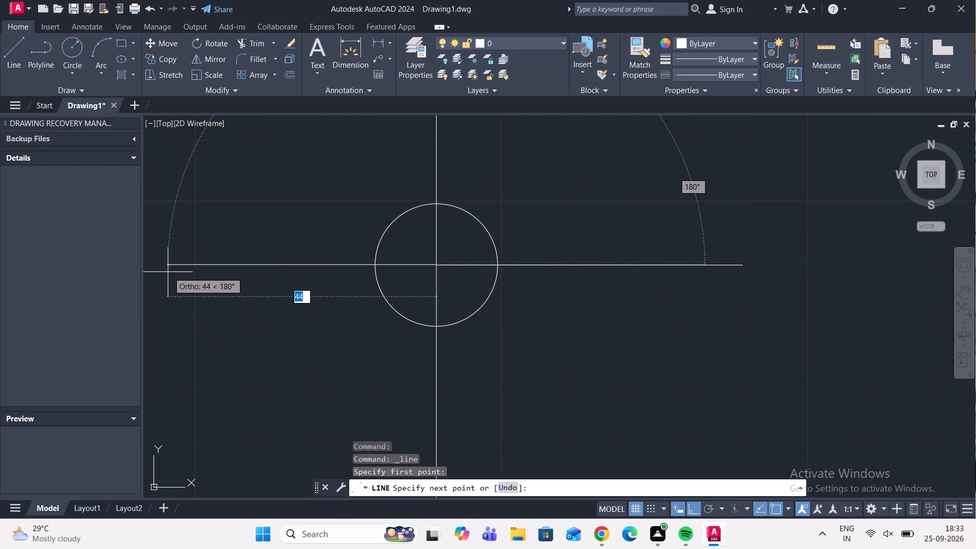
type("50")
key("Return")
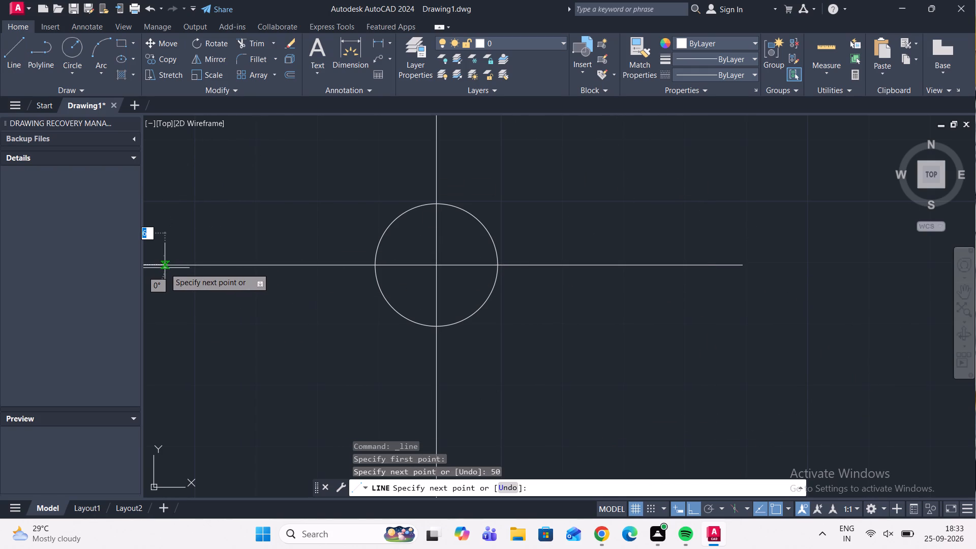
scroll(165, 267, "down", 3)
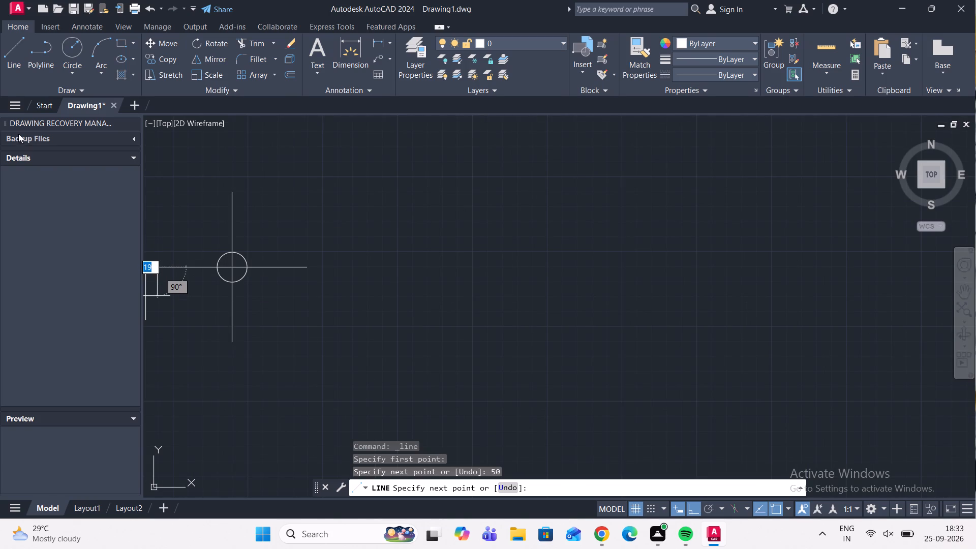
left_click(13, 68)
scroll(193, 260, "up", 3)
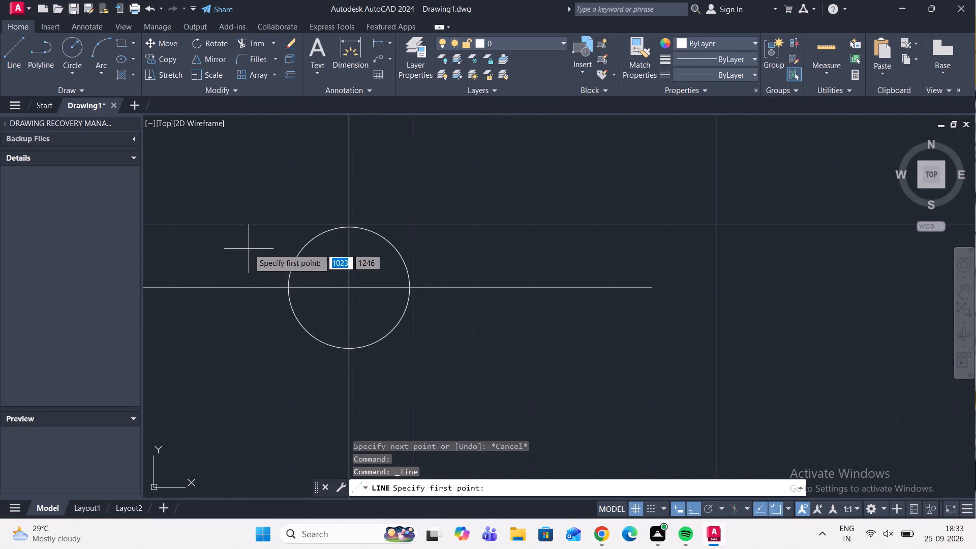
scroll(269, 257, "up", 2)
Load the CENTER linetype from acadiso.lin and make it the current linetype.
left_click(751, 77)
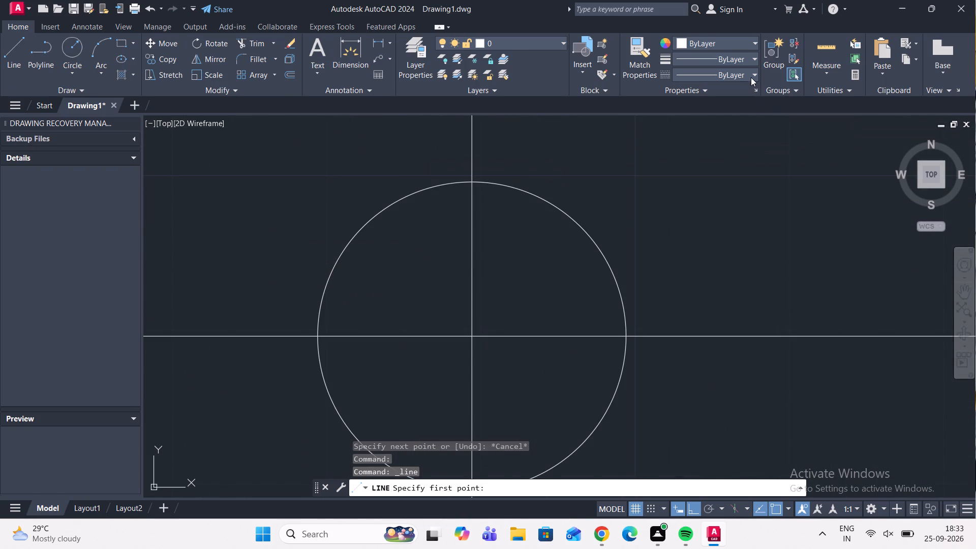
left_click(752, 75)
left_click(751, 76)
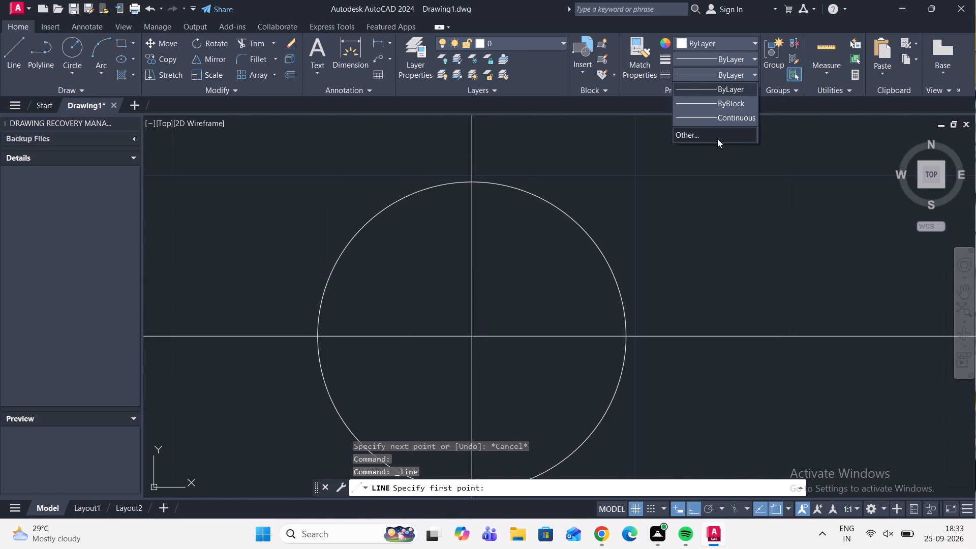
left_click(718, 138)
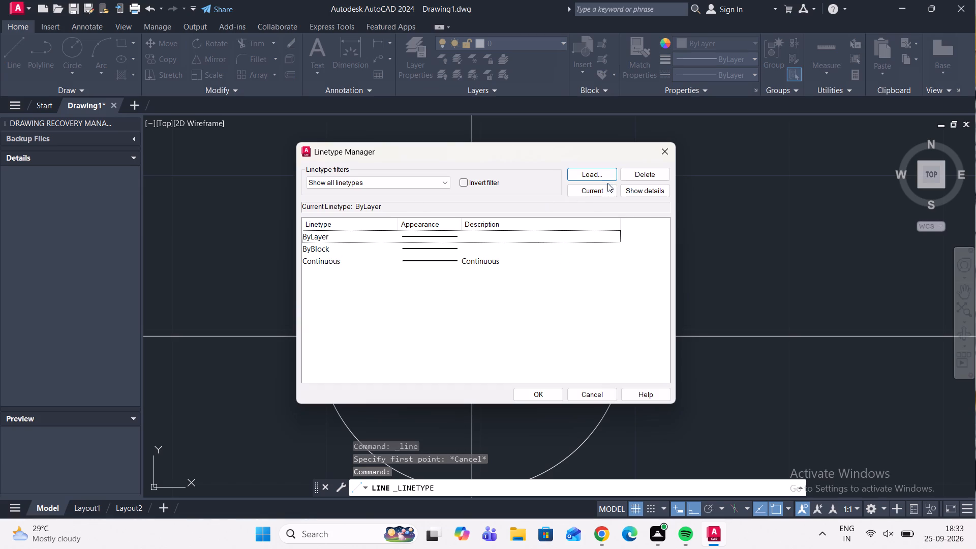
left_click(603, 178)
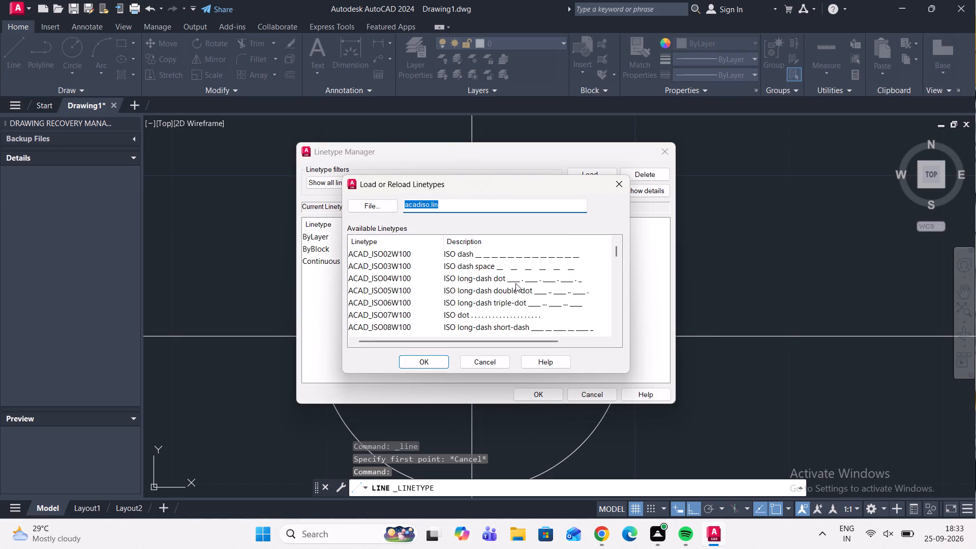
scroll(515, 285, "down", 4)
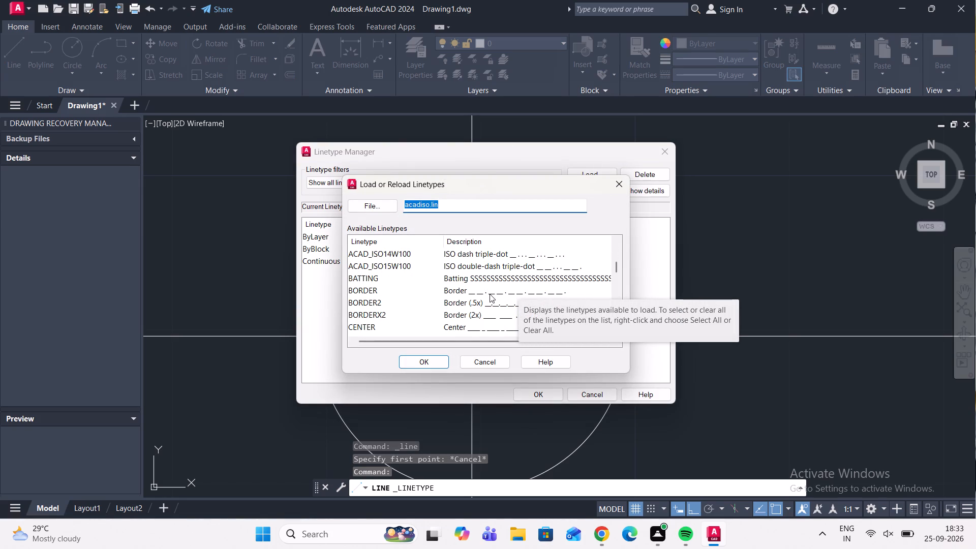
scroll(492, 302, "down", 3)
scroll(492, 298, "up", 3)
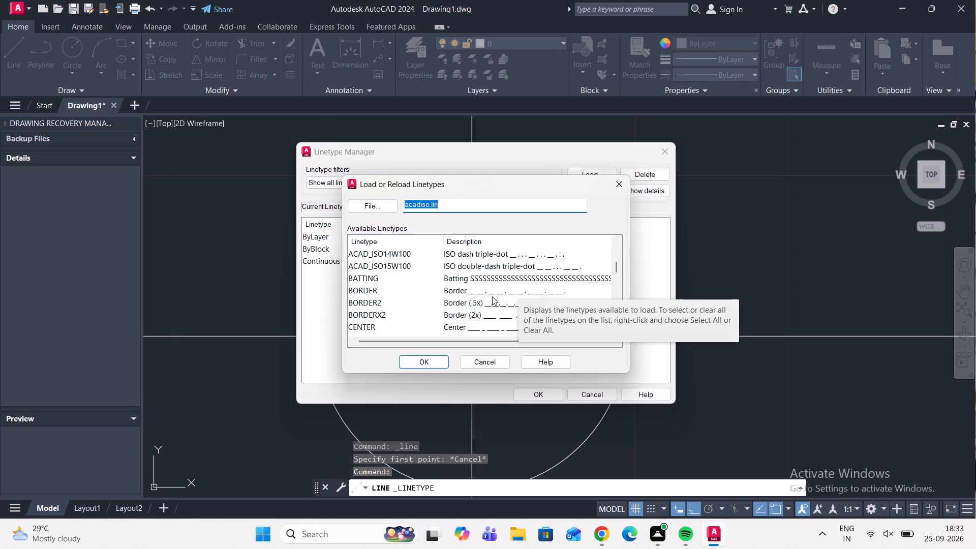
double_click(483, 328)
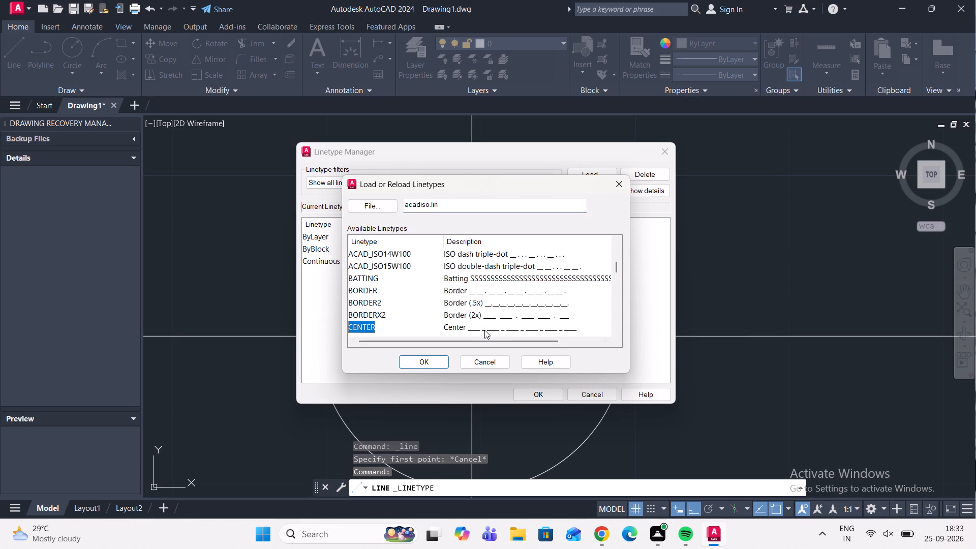
left_click(431, 364)
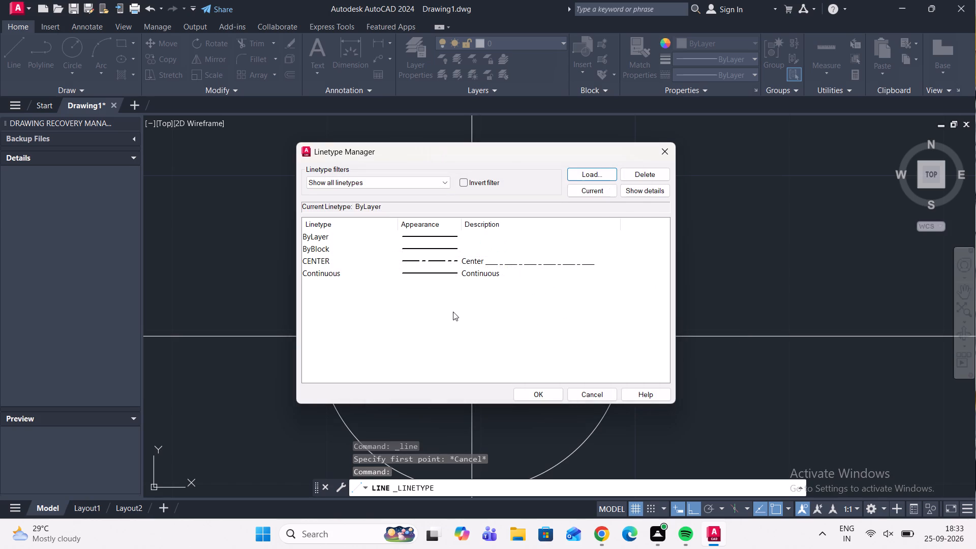
left_click(532, 400)
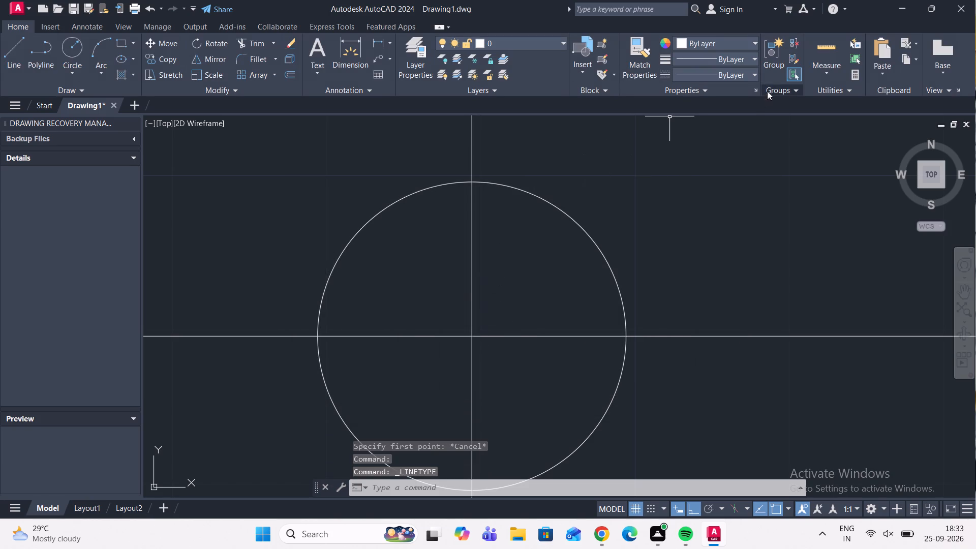
left_click(756, 74)
left_click(731, 114)
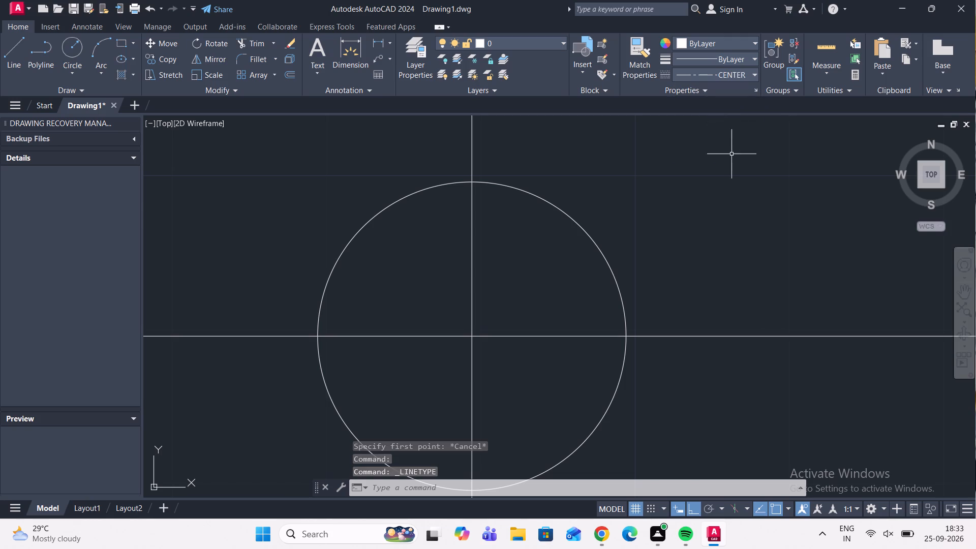
Draw a horizontal CENTER-linetype line about 83 mm long above the circle, crossing the upper vertical line.
left_click(16, 60)
scroll(277, 213, "down", 3)
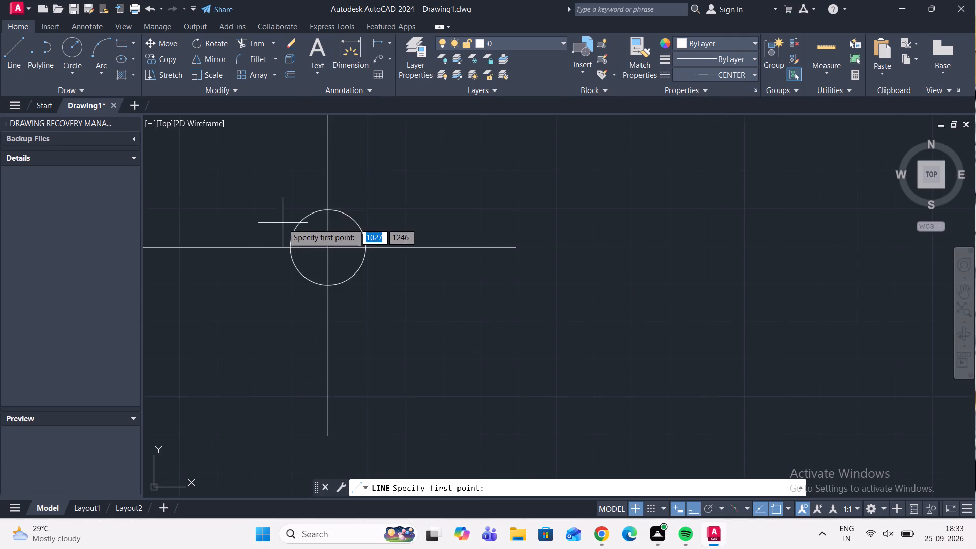
scroll(276, 196, "down", 3)
middle_click_drag(259, 168, 272, 210)
scroll(276, 215, "up", 3)
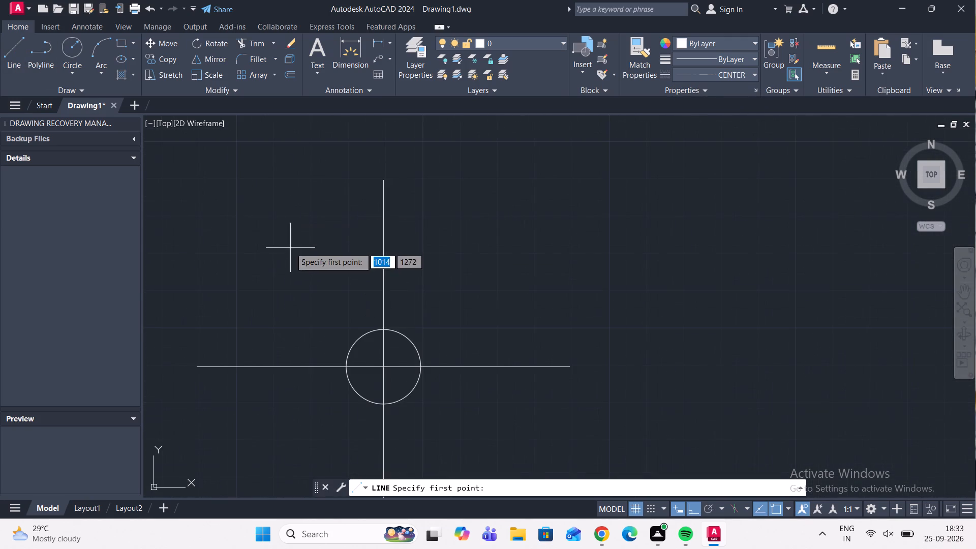
left_click(291, 248)
left_click(600, 216)
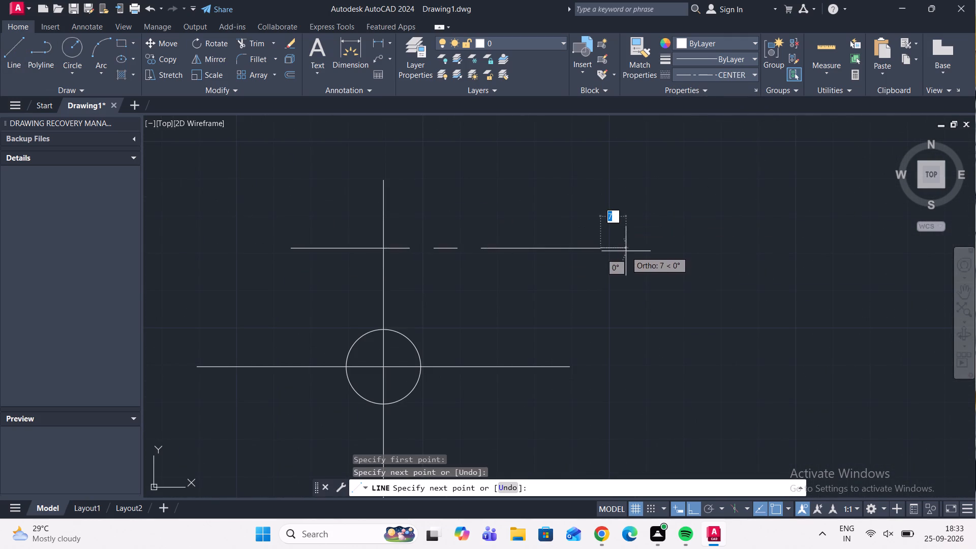
key("Escape")
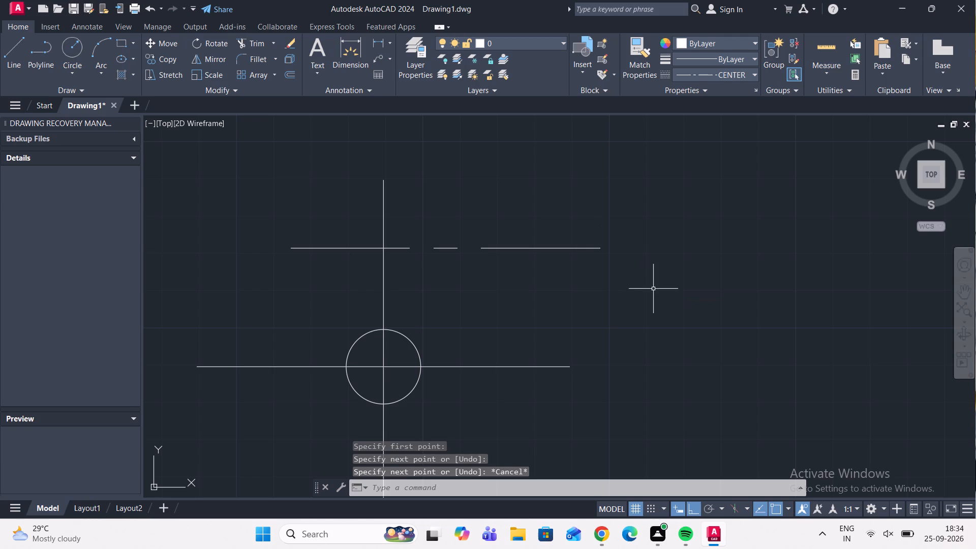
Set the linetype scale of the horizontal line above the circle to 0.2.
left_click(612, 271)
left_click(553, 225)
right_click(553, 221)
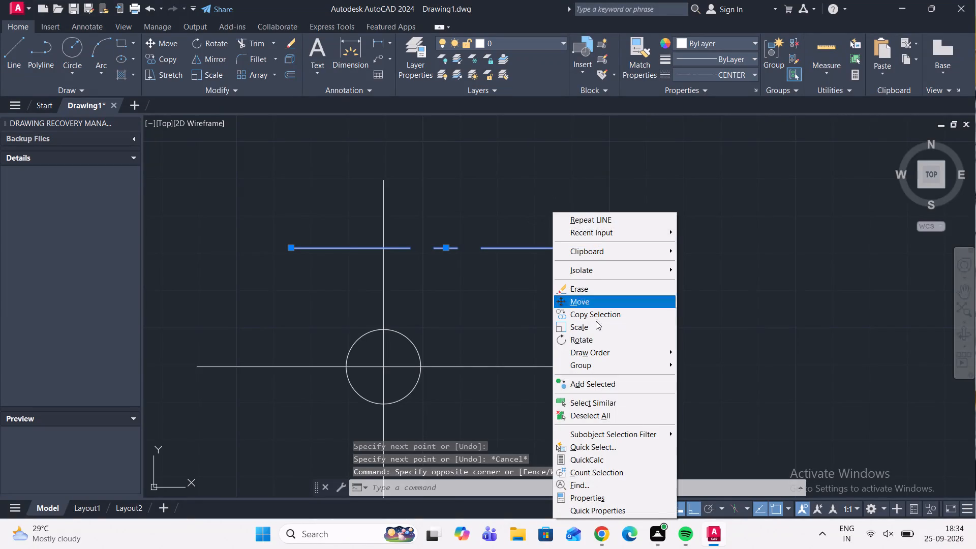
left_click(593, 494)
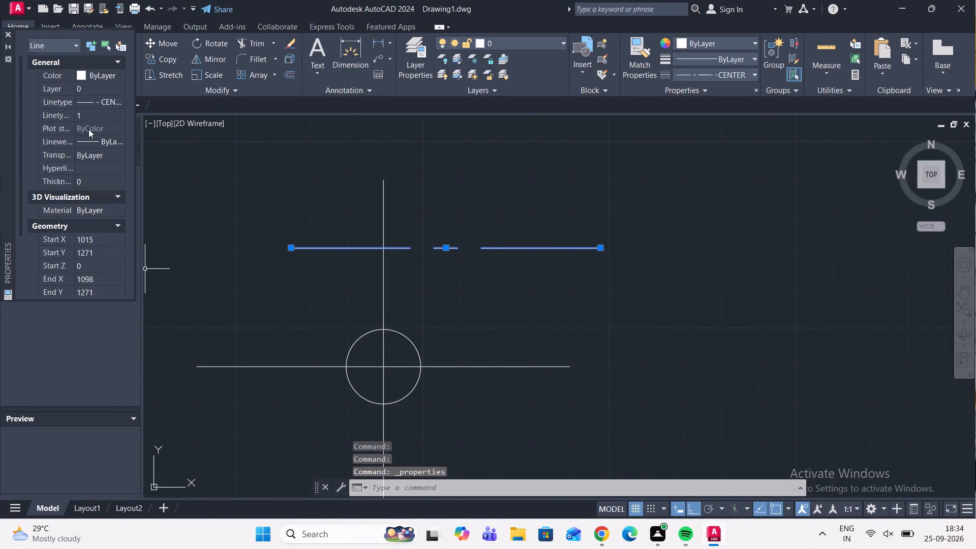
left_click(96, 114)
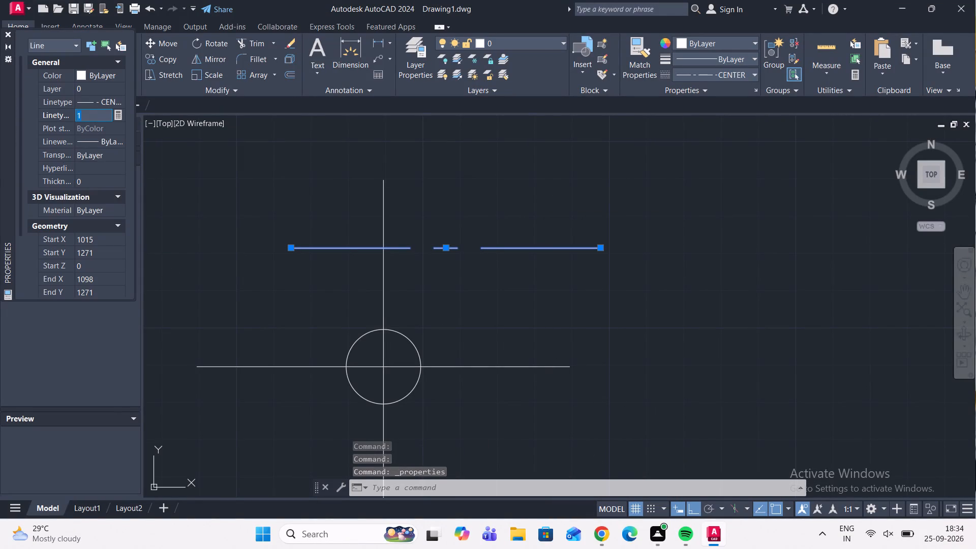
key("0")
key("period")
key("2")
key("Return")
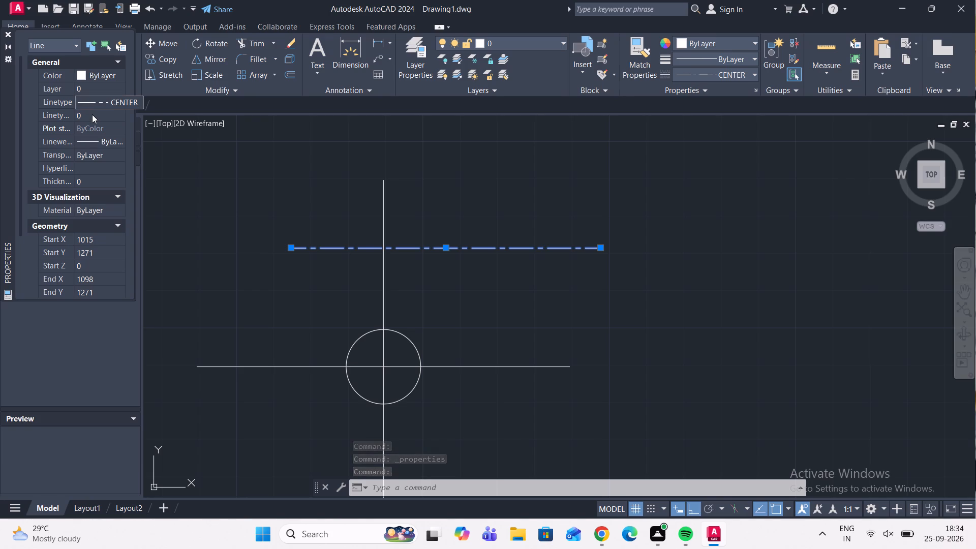
Set the linetype scale of the horizontal line above the circle to 0.1, then deselect it.
left_click(91, 116)
key("0")
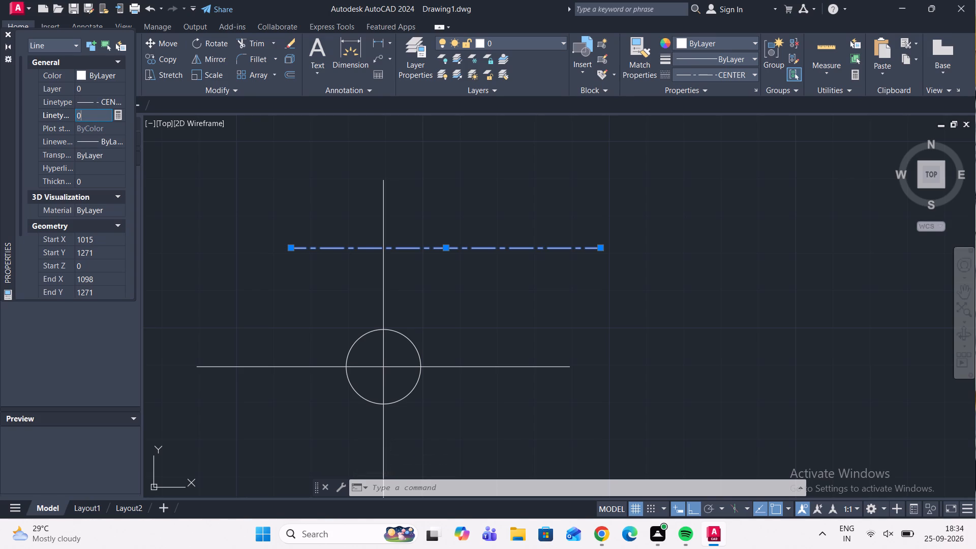
key("period")
key("1")
key("Return")
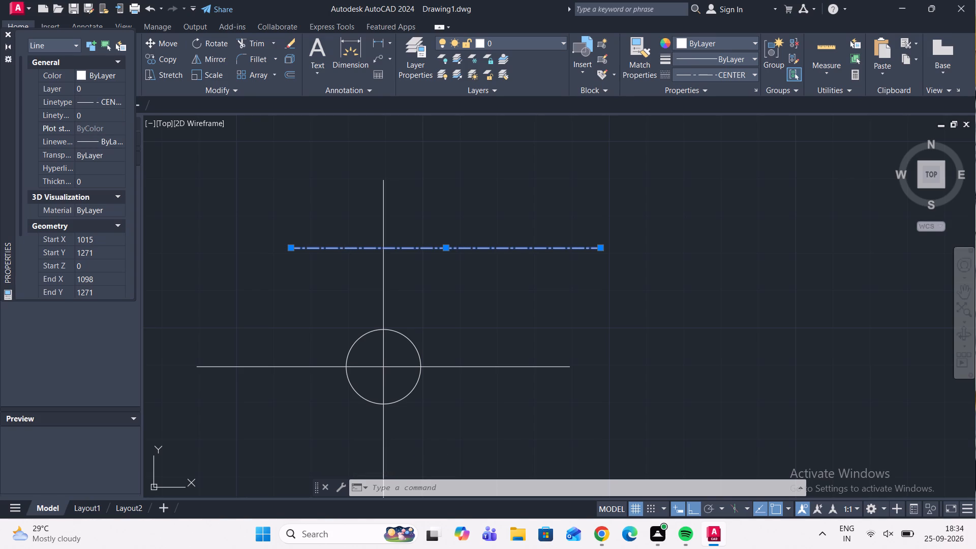
left_click(7, 36)
scroll(550, 286, "up", 1)
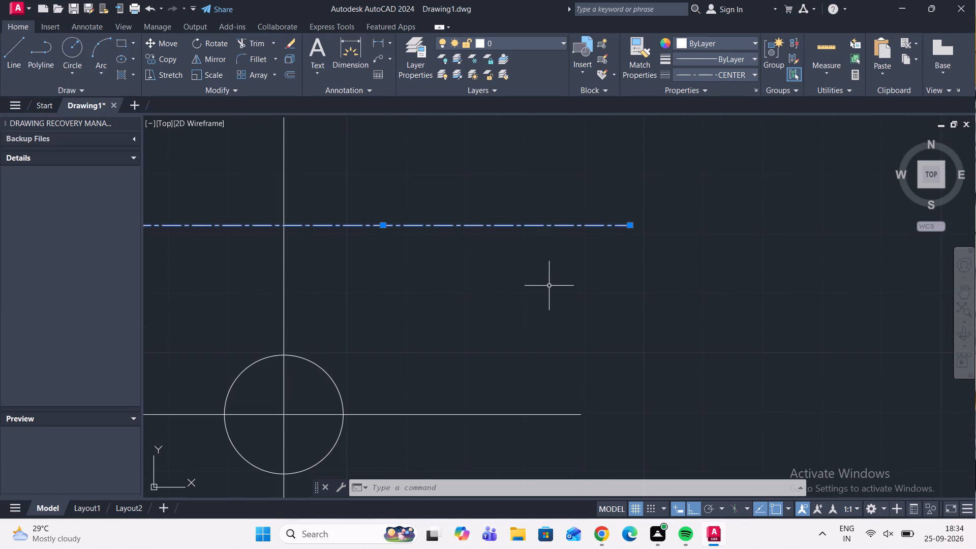
key("Escape")
Match the properties of the dash-dot line above the circle onto all four 50 mm lines through the circle's centre.
scroll(560, 287, "down", 1)
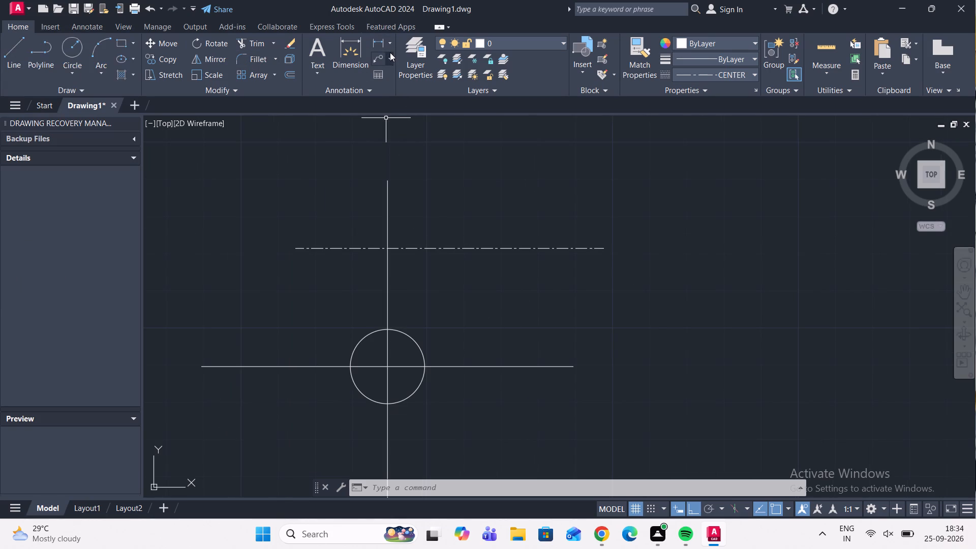
left_click(639, 63)
left_click(591, 250)
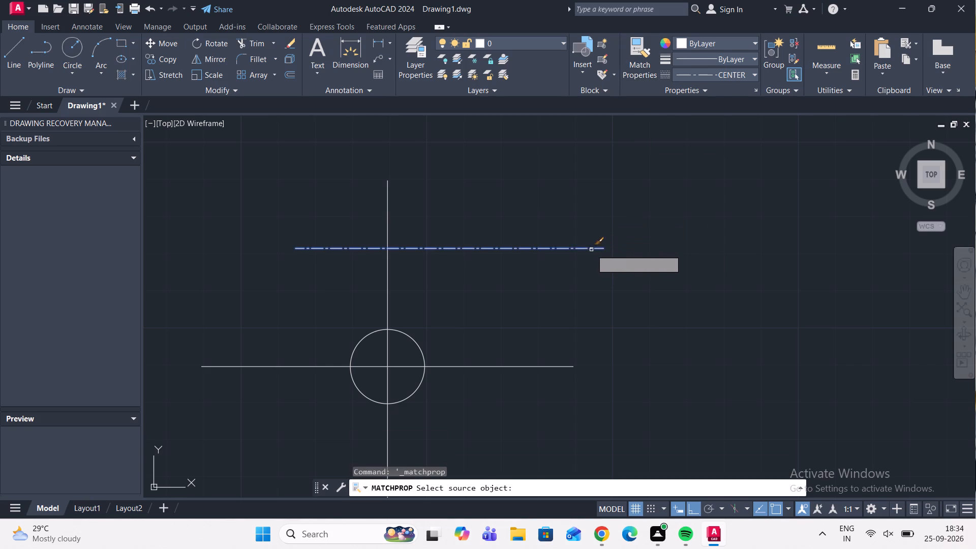
left_click(387, 196)
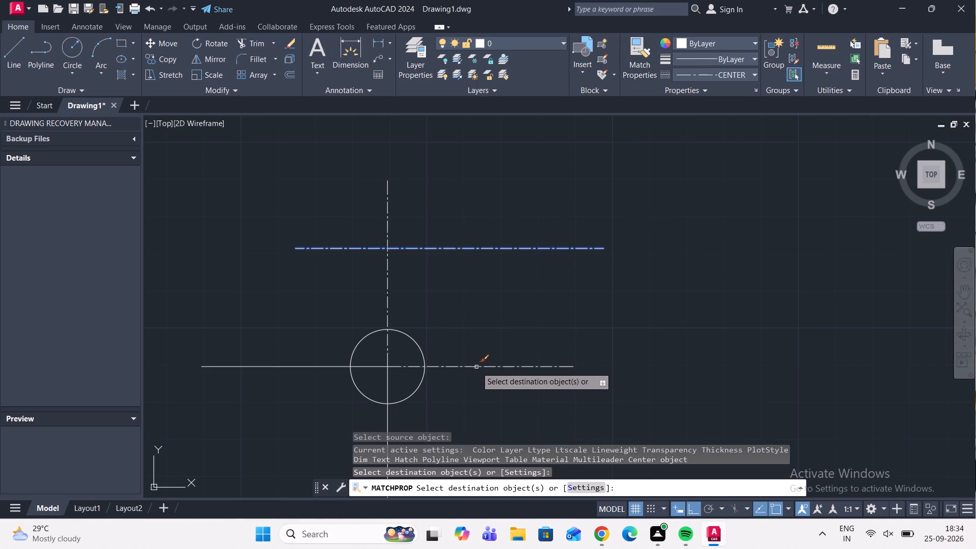
left_click(477, 367)
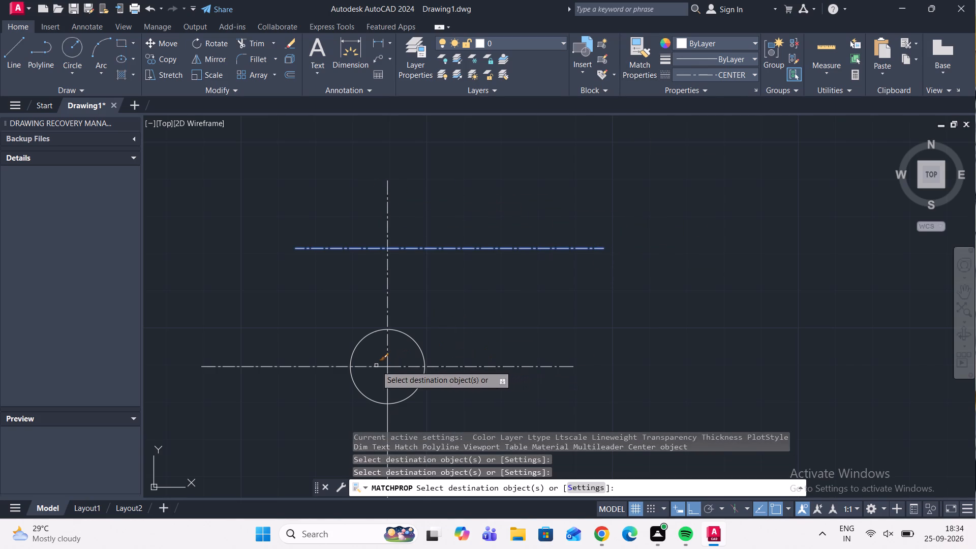
left_click(377, 363)
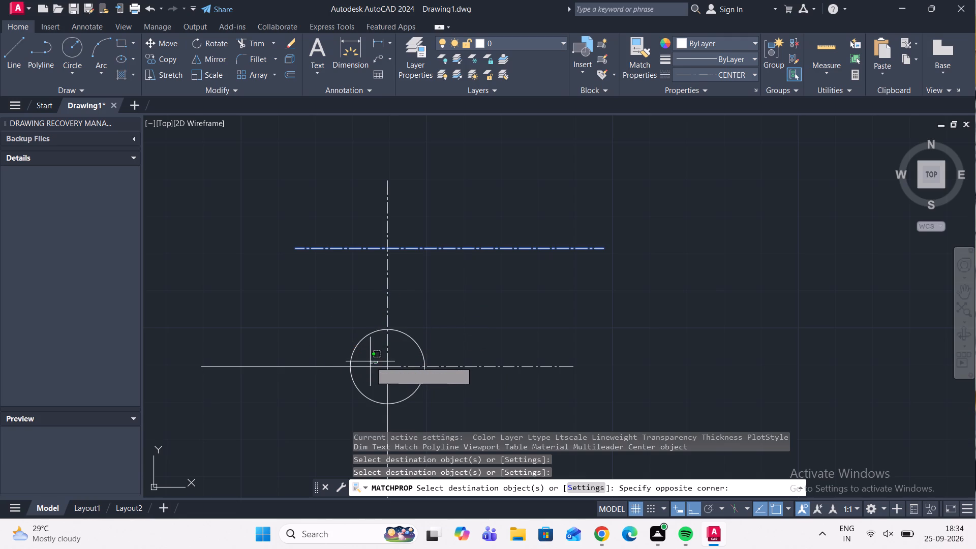
left_click(370, 376)
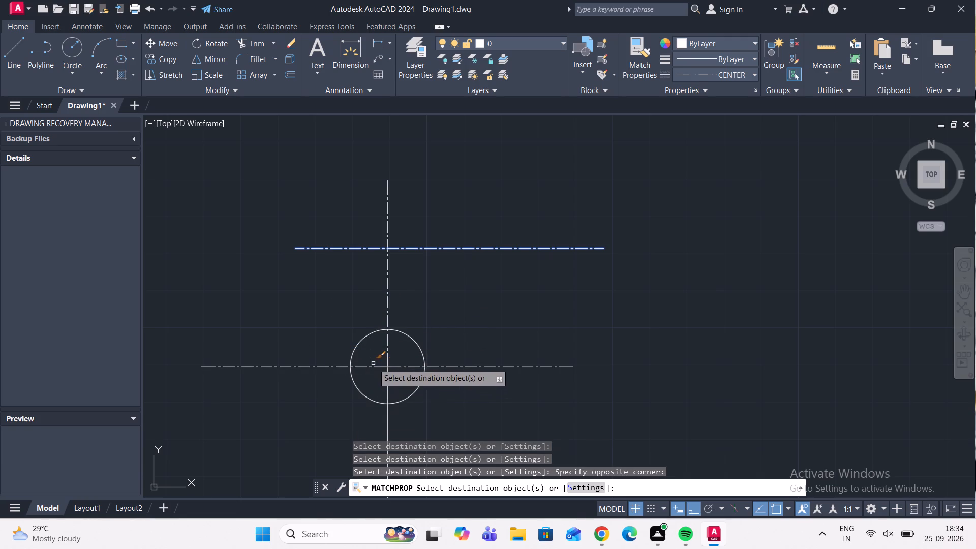
scroll(423, 408, "down", 4)
scroll(412, 425, "up", 3)
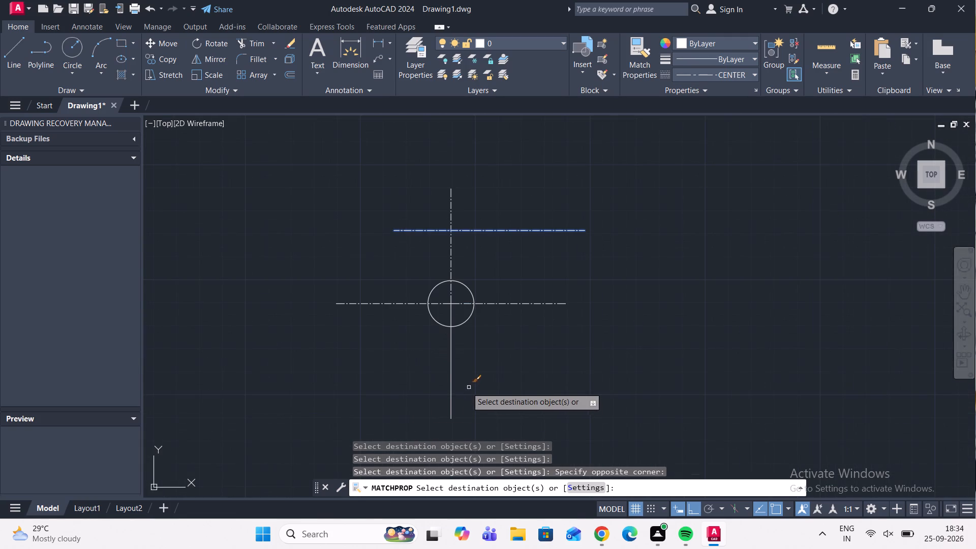
left_click(451, 400)
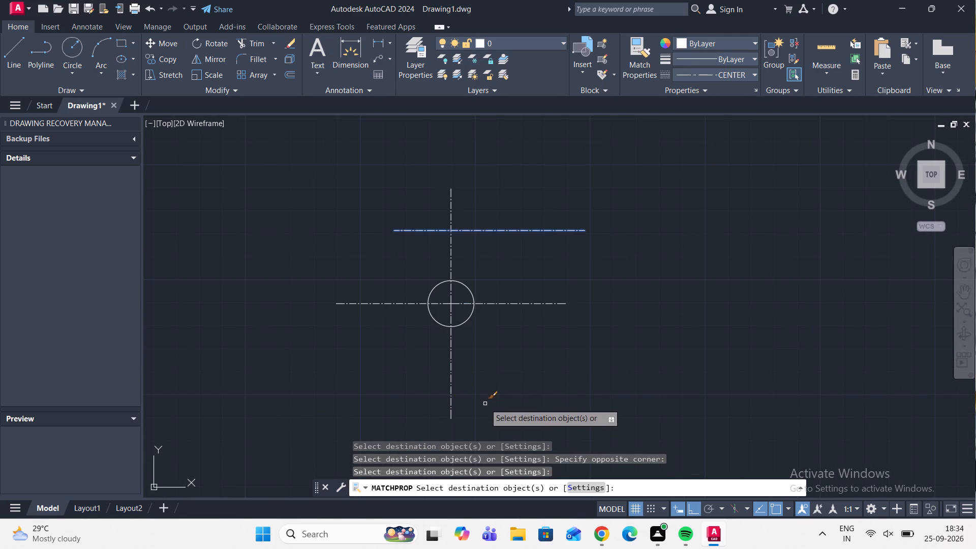
key("Escape")
Erase the horizontal dash-dot line above the circle that served as the property source.
scroll(473, 291, "up", 1)
left_click(640, 241)
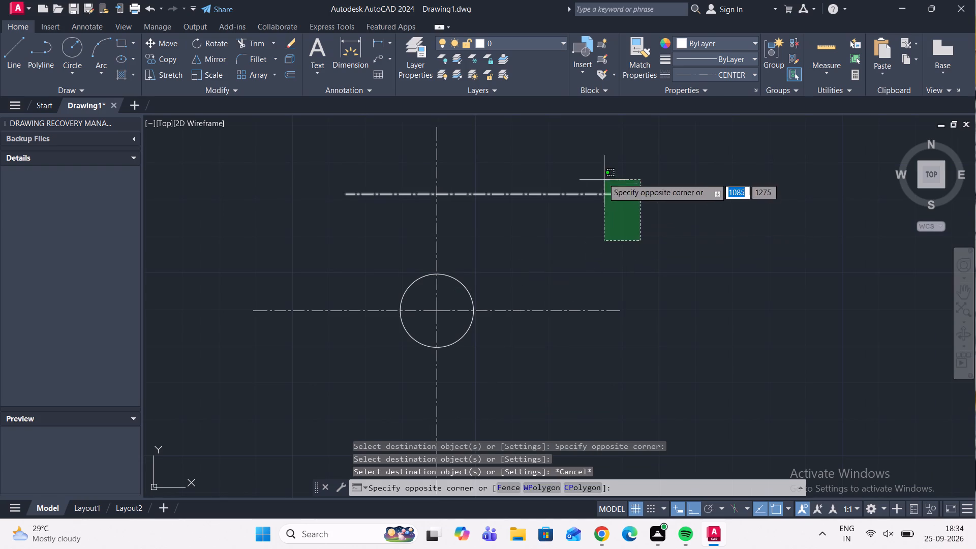
left_click(601, 176)
key("Delete")
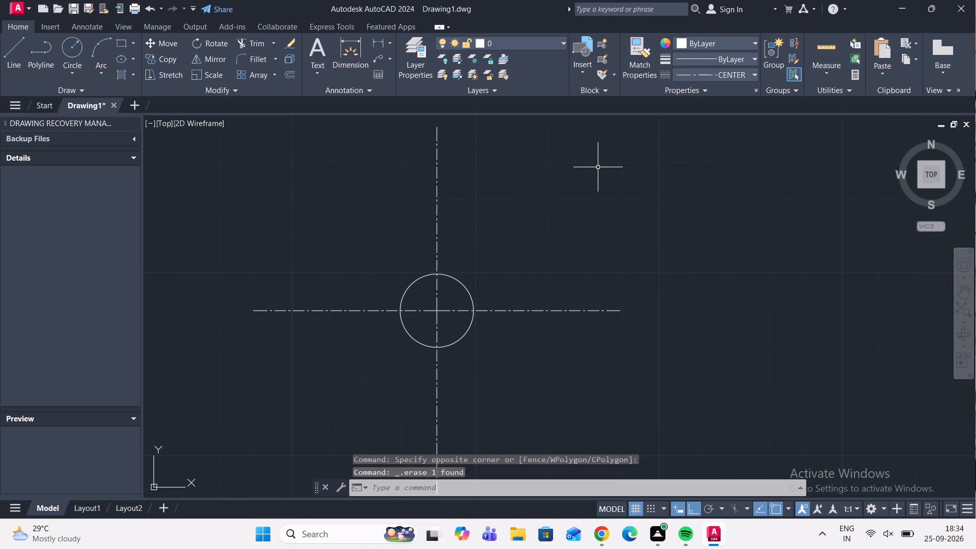
Join the two collinear horizontal centre lines through the circle's centre into one line.
left_click(617, 343)
left_click(578, 277)
left_click(281, 348)
left_click(234, 299)
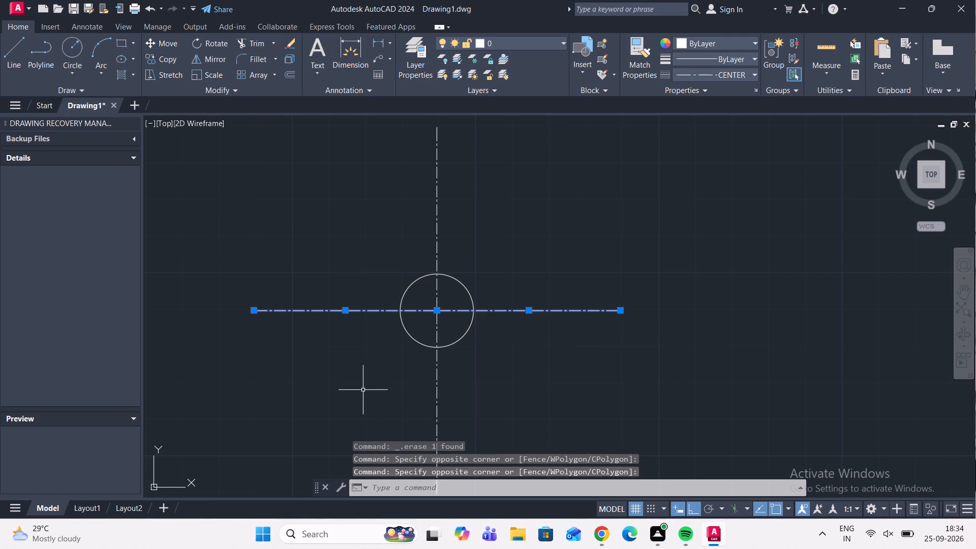
key("j")
key("o")
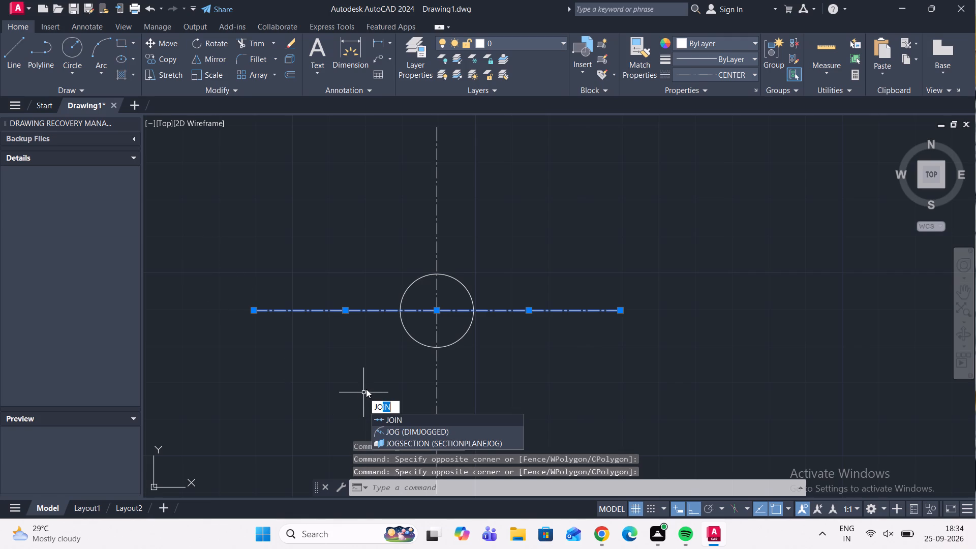
key("i")
key("n")
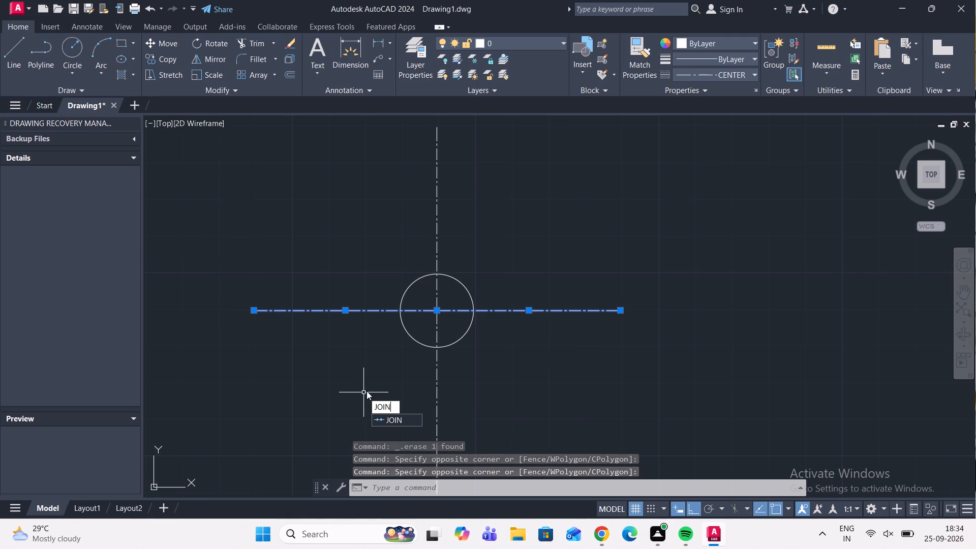
key("Return")
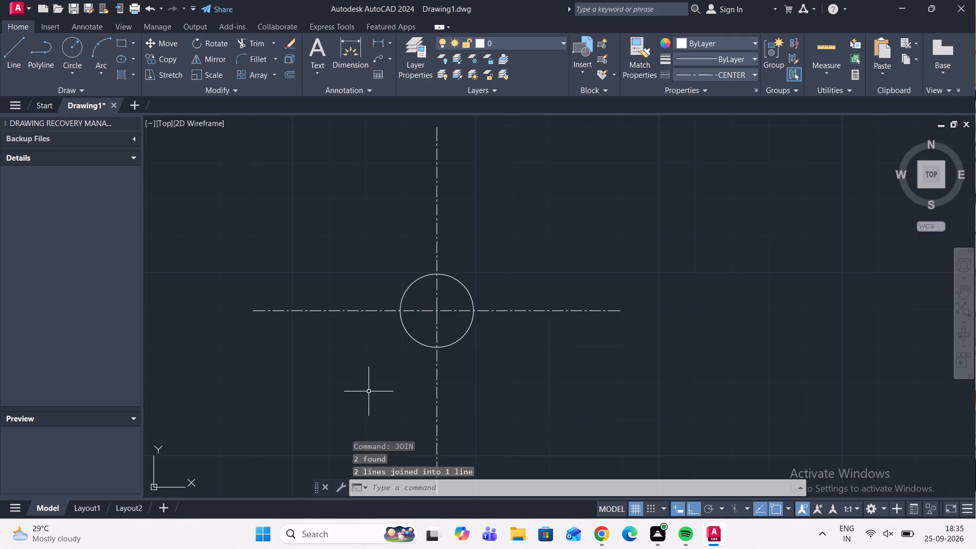
Join the vertical centre lines above and below the circle's centre into one line.
left_click(468, 220)
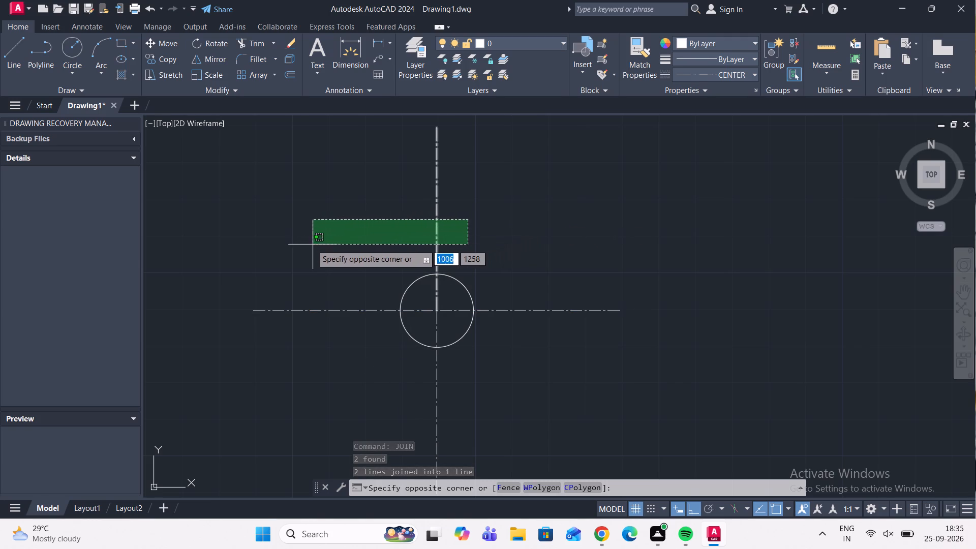
left_click(310, 238)
scroll(314, 250, "down", 4)
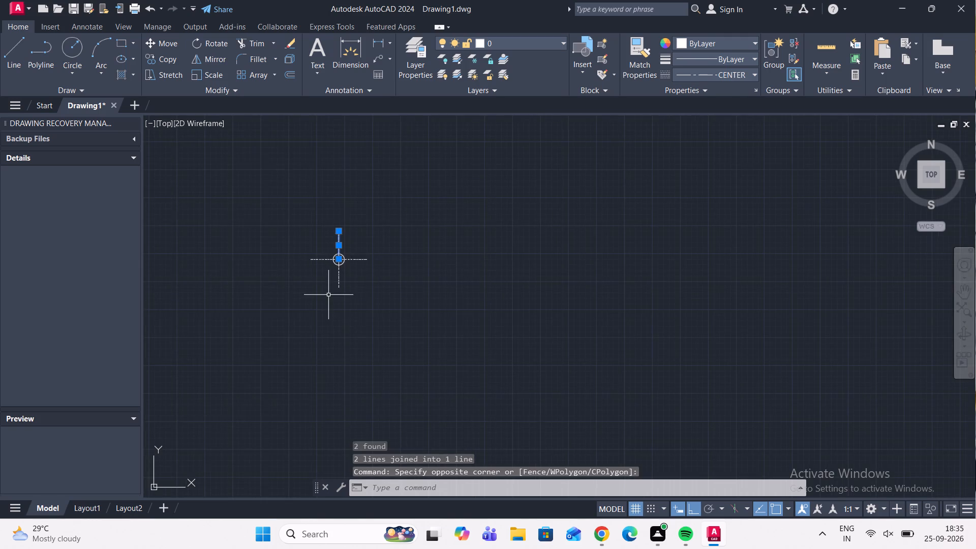
scroll(328, 297, "up", 3)
scroll(324, 243, "up", 1)
left_click_drag(440, 259, 440, 259)
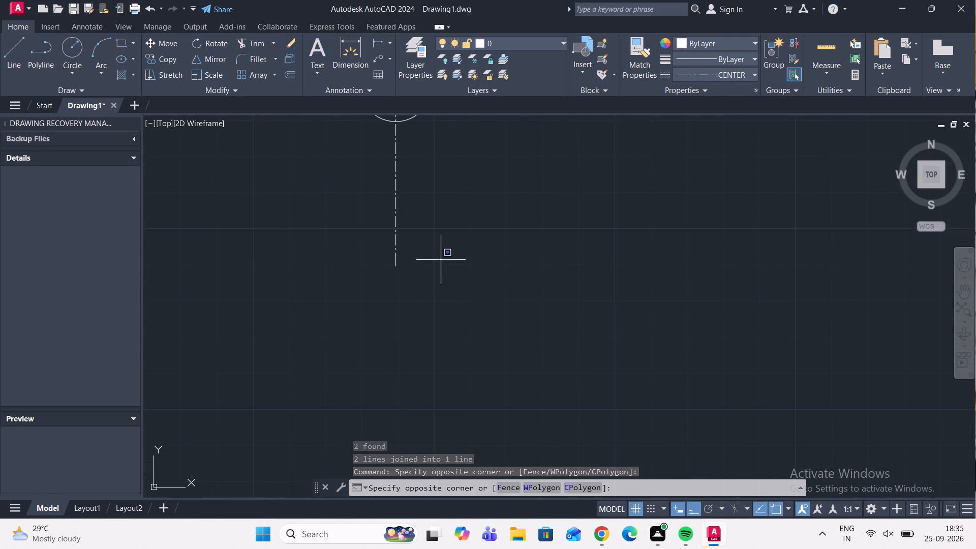
left_click_drag(440, 259, 329, 232)
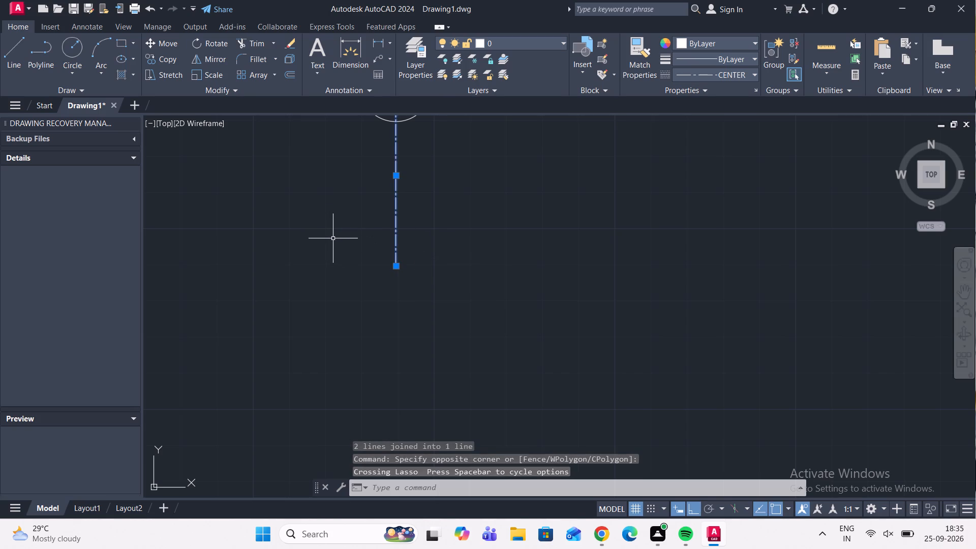
key("j")
key("o")
key("i")
key("n")
left_click(371, 265)
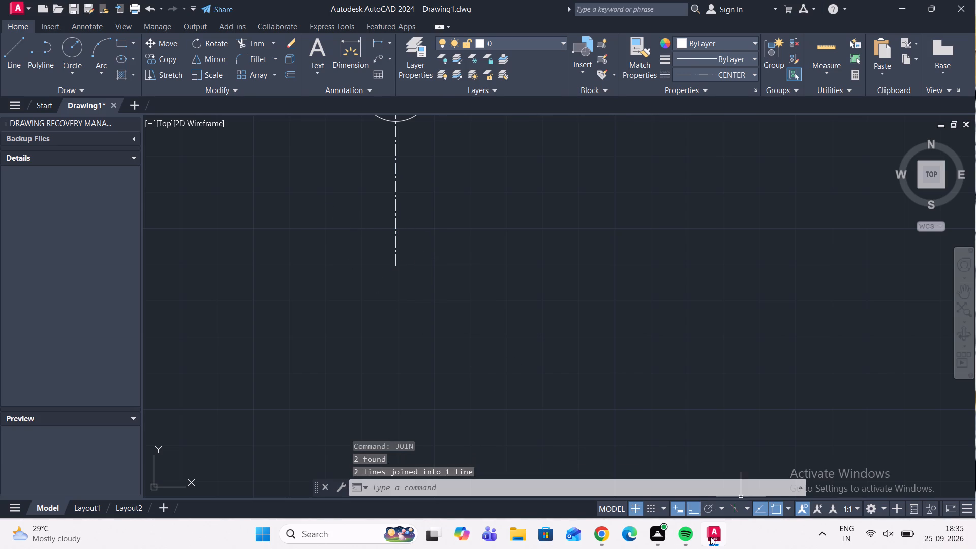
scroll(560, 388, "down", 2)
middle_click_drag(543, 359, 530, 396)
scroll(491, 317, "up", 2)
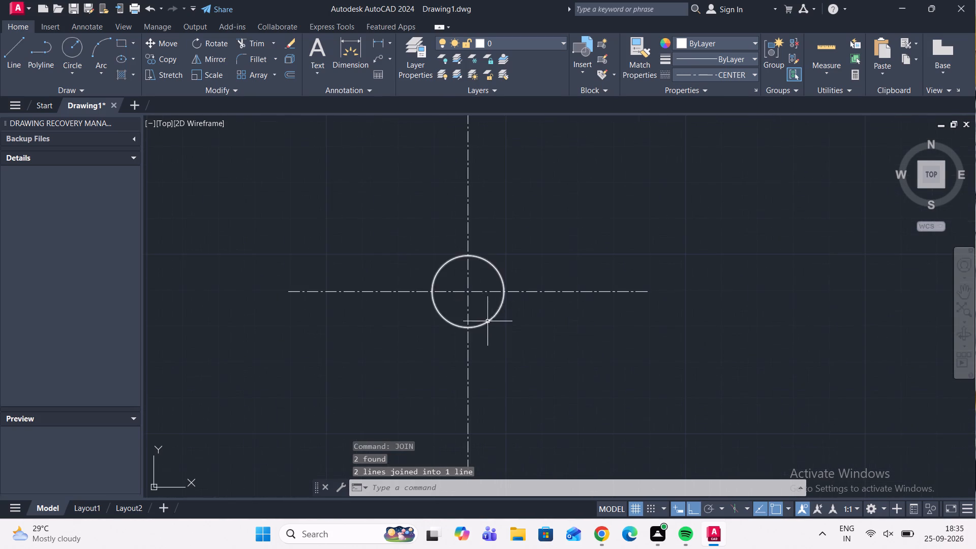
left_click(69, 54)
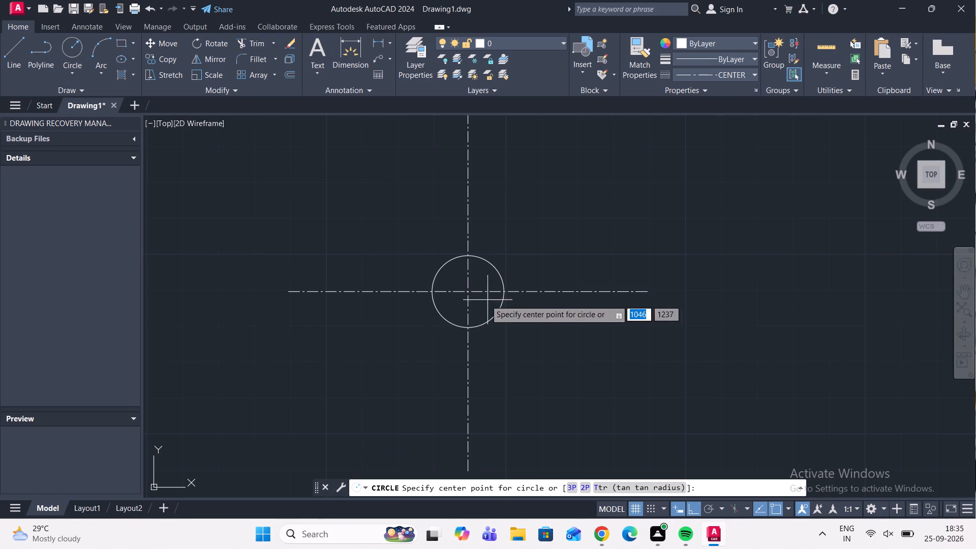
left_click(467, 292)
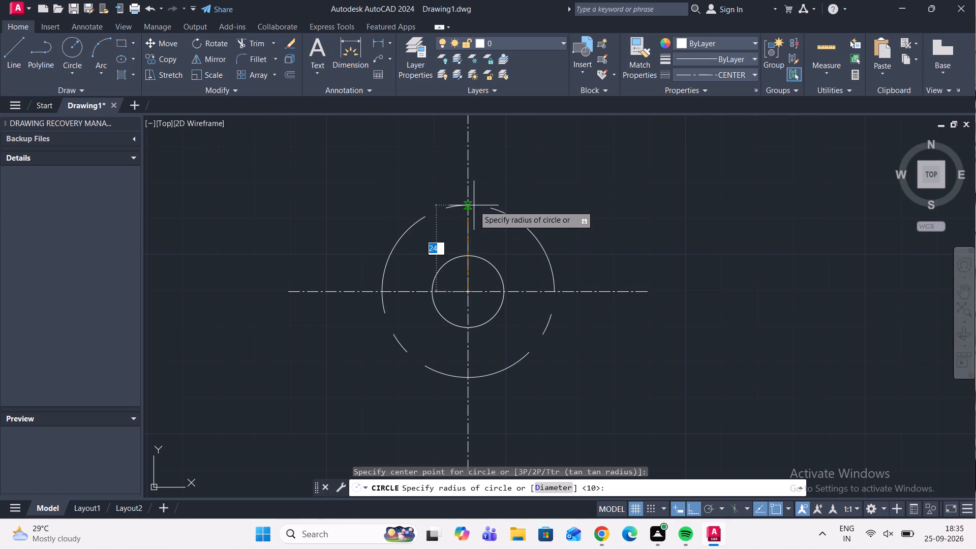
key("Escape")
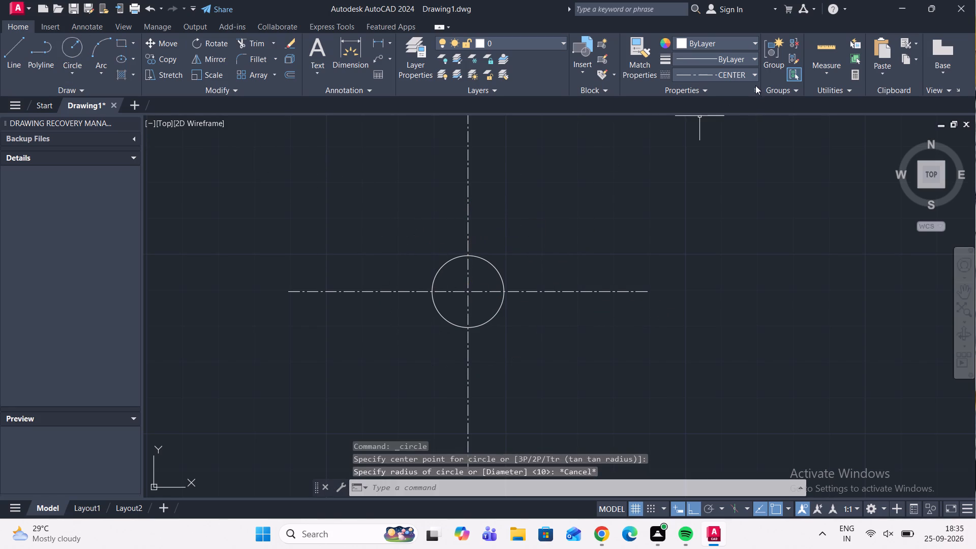
Set the current linetype for new objects to ByLayer.
left_click(752, 72)
left_click(728, 89)
Draw a circle of radius 15 mm centred on the intersection of the centre lines, concentric with the existing circle.
left_click(82, 52)
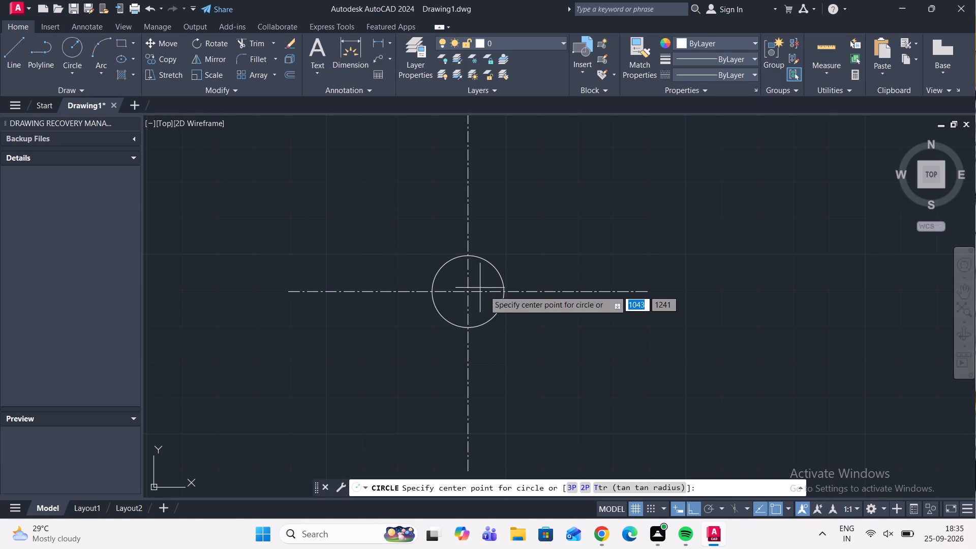
left_click(467, 294)
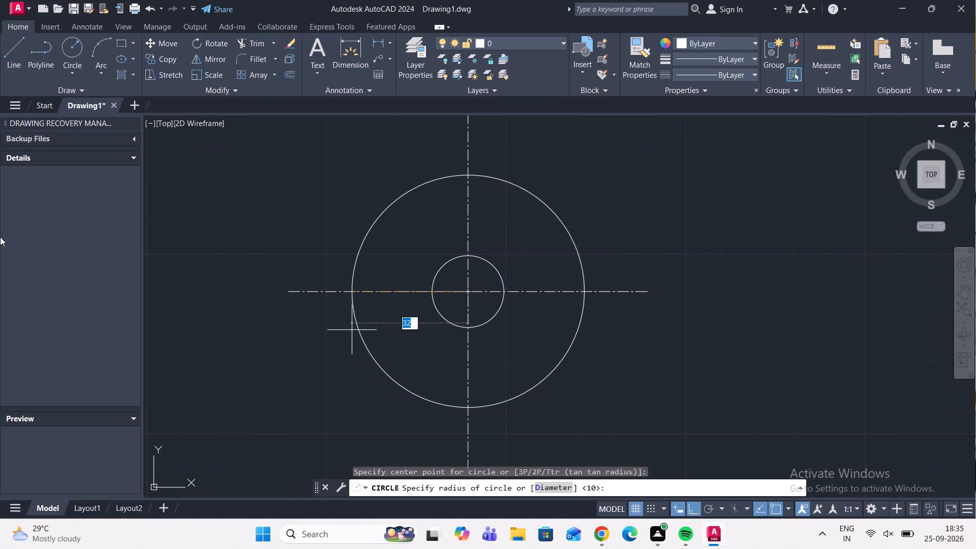
scroll(444, 278, "up", 2)
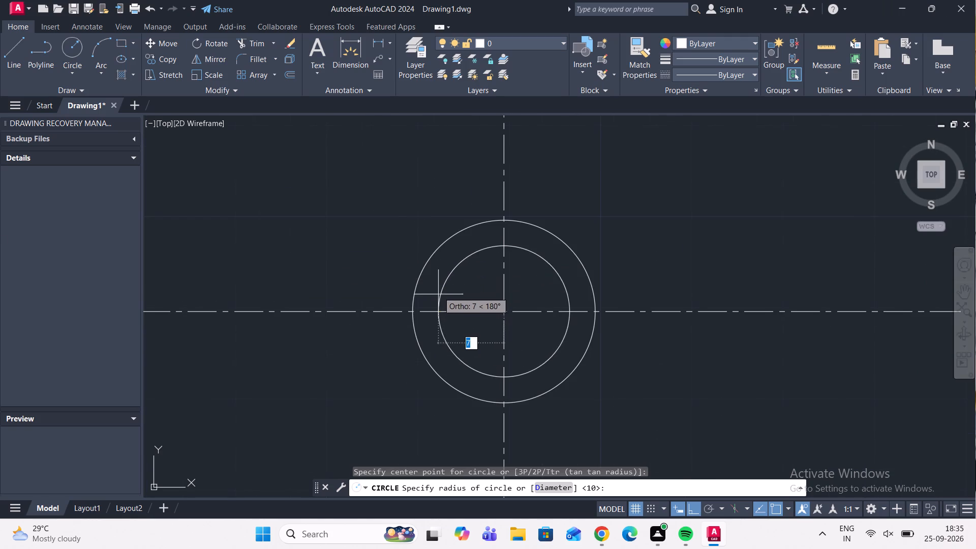
scroll(440, 292, "up", 2)
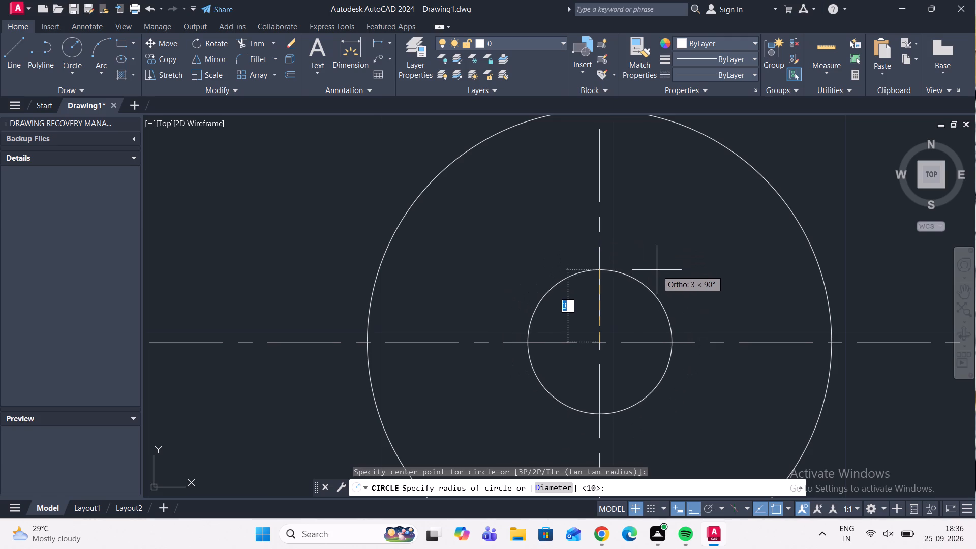
scroll(576, 273, "up", 1)
scroll(578, 275, "down", 4)
scroll(580, 237, "up", 6)
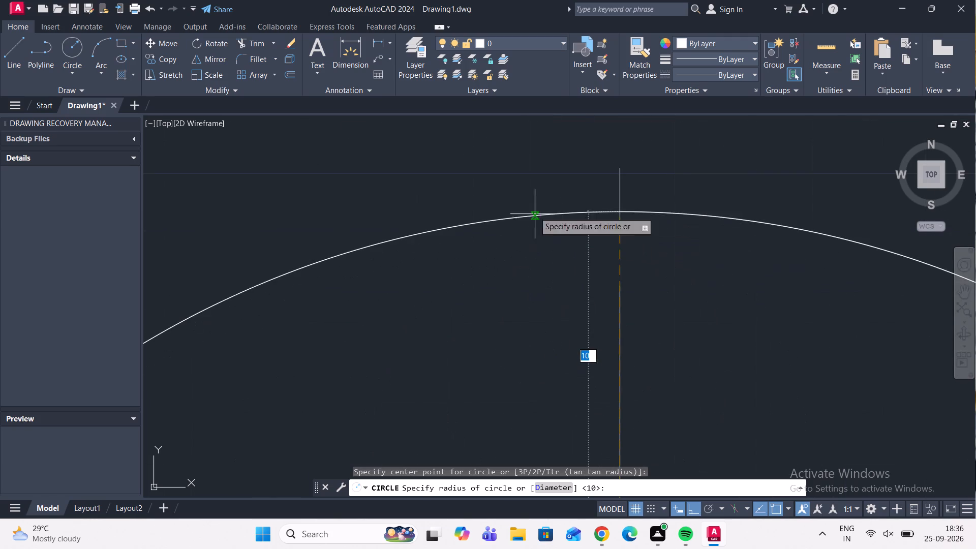
scroll(586, 197, "up", 2)
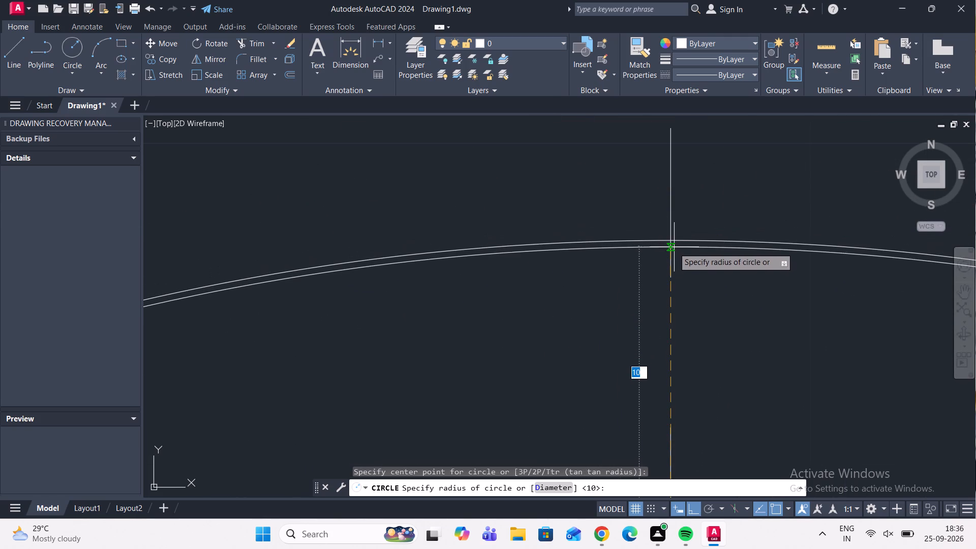
scroll(657, 176, "down", 4)
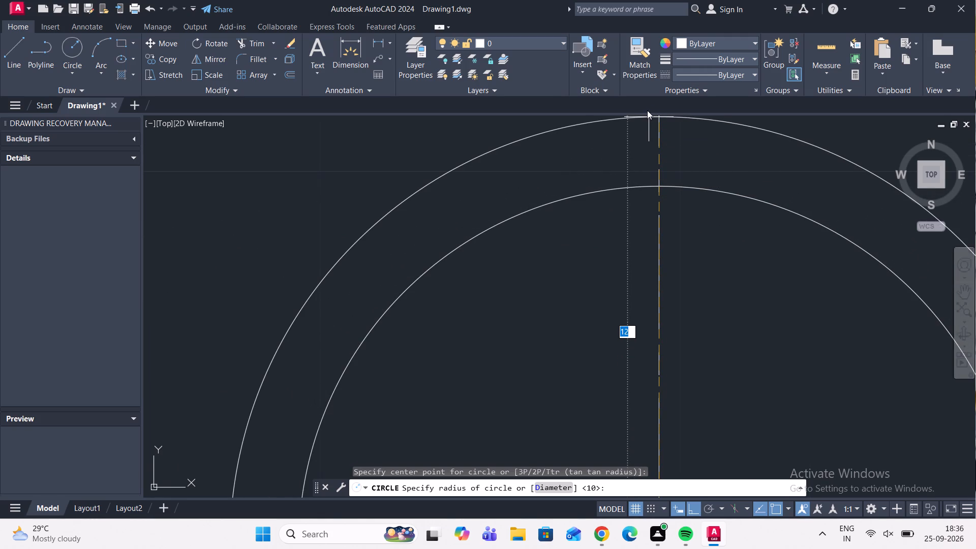
scroll(650, 109, "down", 6)
scroll(642, 149, "down", 1)
scroll(628, 244, "down", 3)
scroll(620, 203, "up", 4)
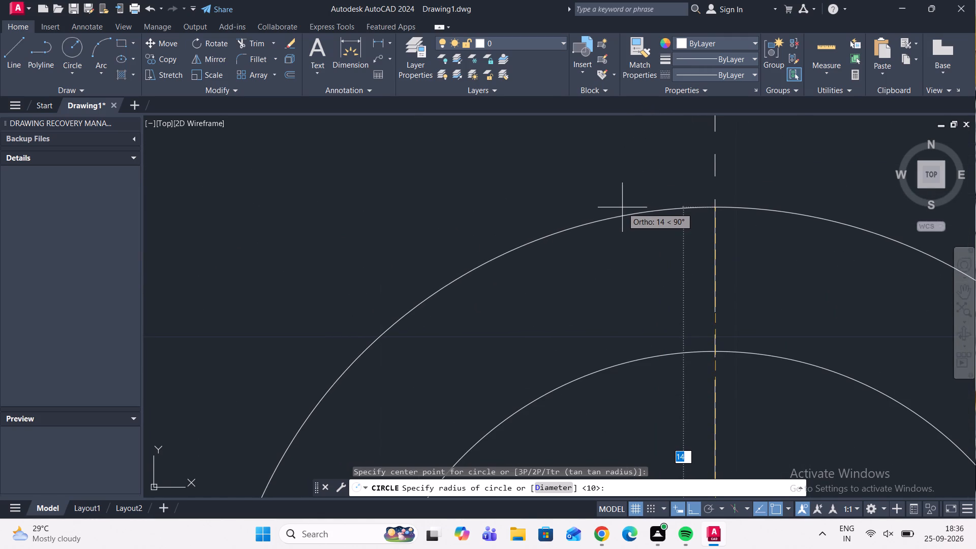
key("1")
key("5")
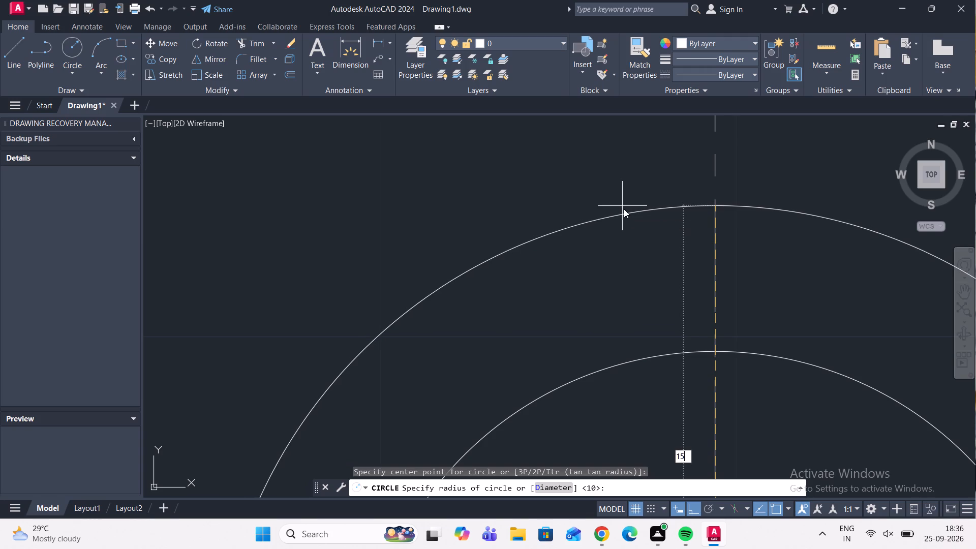
key("Return")
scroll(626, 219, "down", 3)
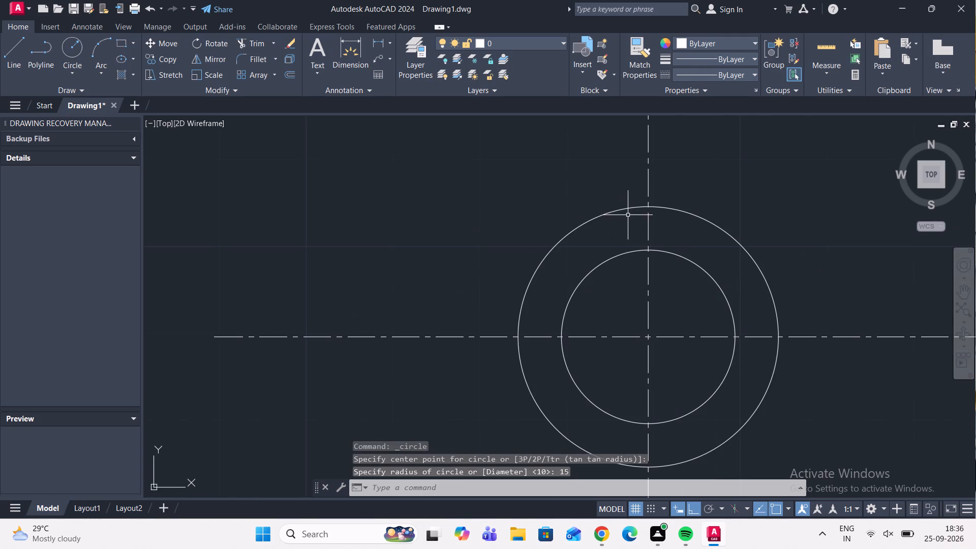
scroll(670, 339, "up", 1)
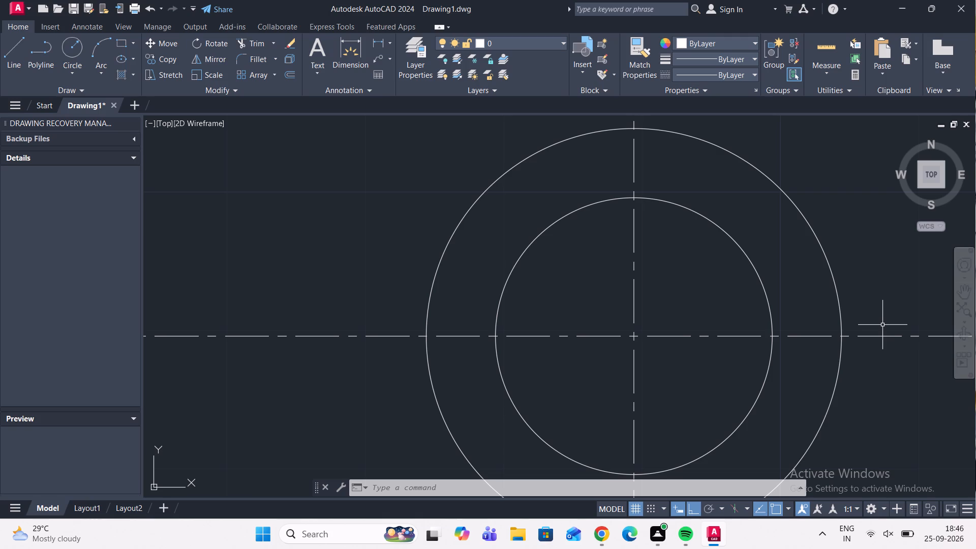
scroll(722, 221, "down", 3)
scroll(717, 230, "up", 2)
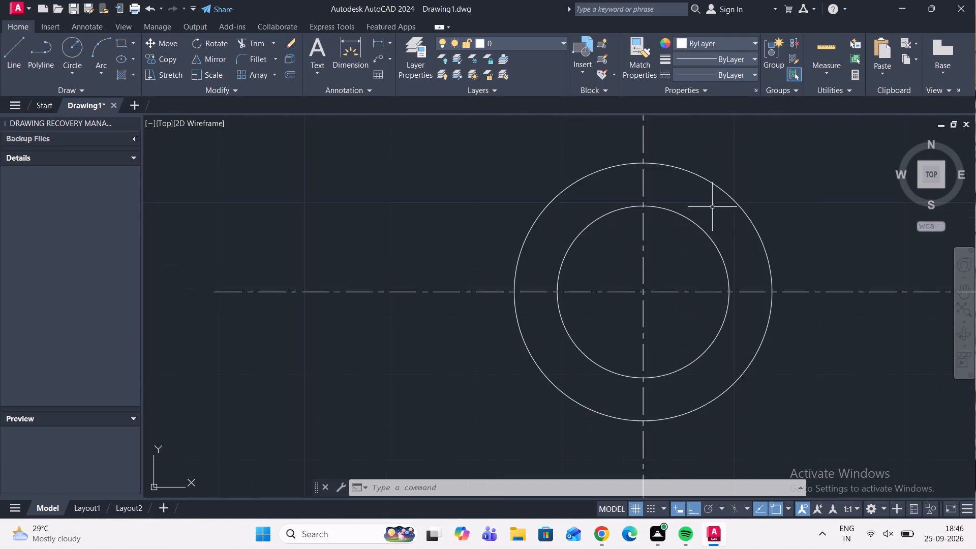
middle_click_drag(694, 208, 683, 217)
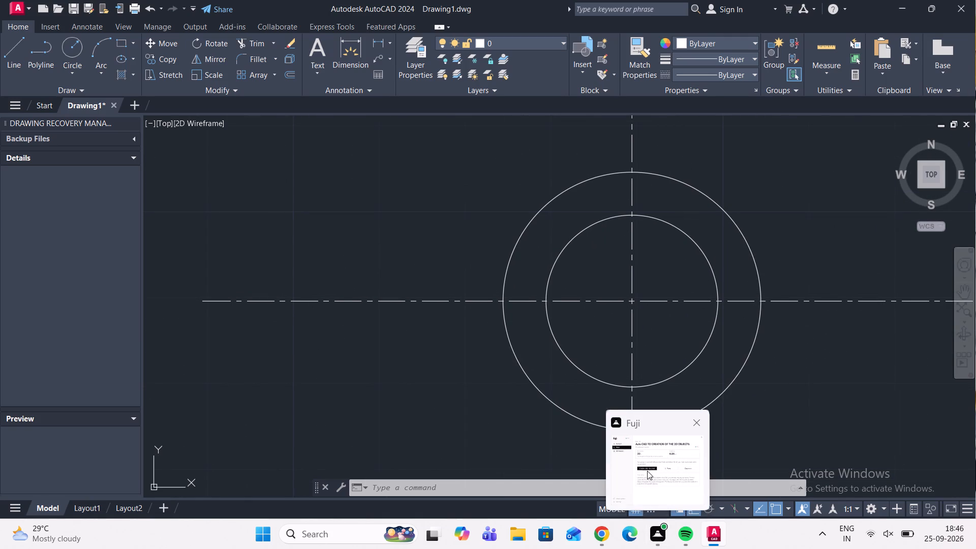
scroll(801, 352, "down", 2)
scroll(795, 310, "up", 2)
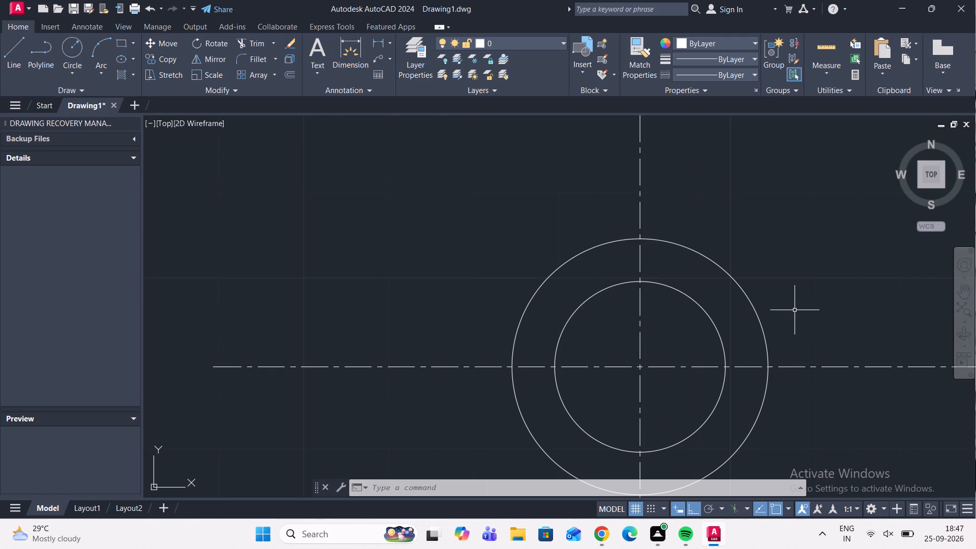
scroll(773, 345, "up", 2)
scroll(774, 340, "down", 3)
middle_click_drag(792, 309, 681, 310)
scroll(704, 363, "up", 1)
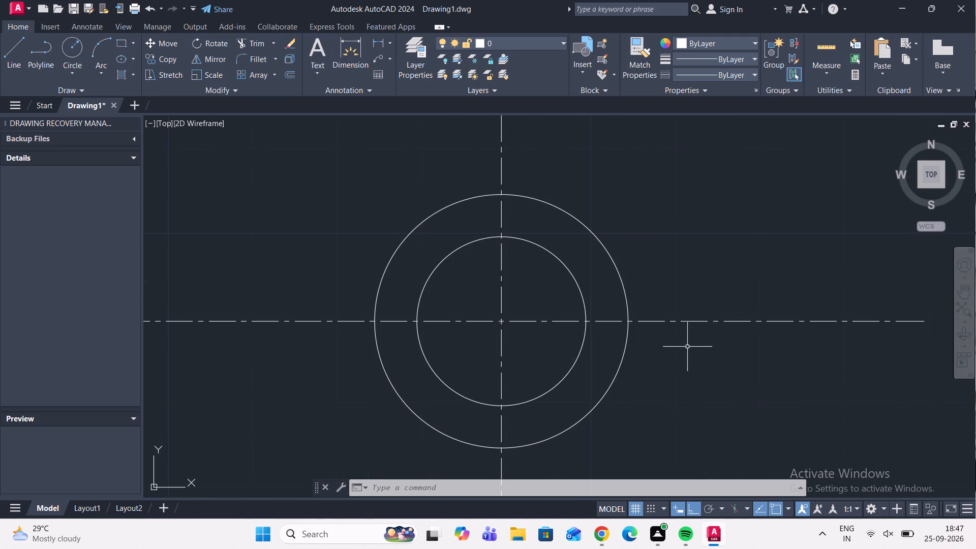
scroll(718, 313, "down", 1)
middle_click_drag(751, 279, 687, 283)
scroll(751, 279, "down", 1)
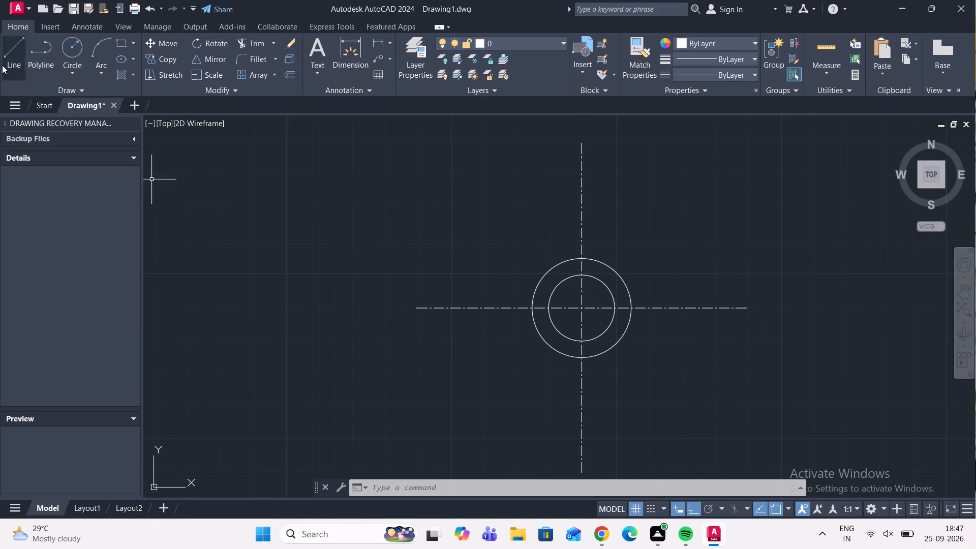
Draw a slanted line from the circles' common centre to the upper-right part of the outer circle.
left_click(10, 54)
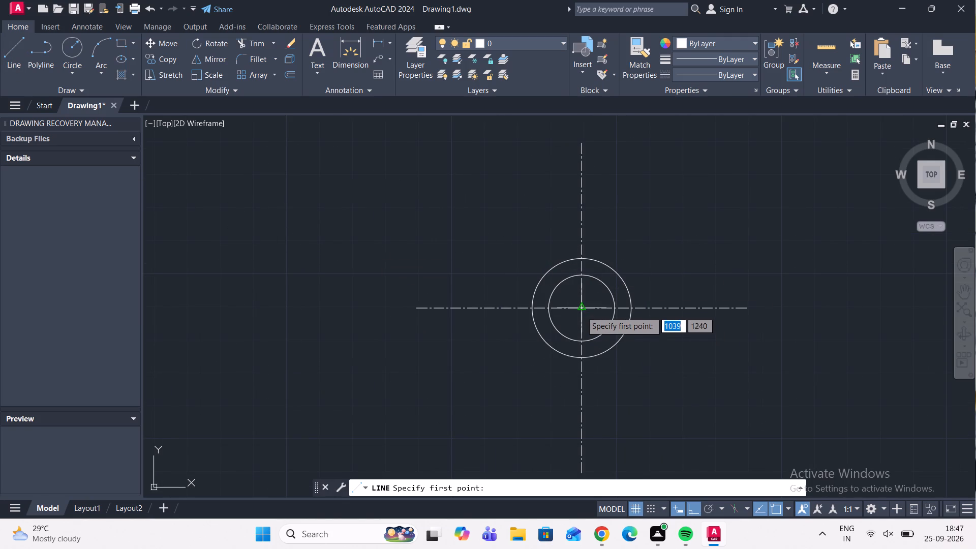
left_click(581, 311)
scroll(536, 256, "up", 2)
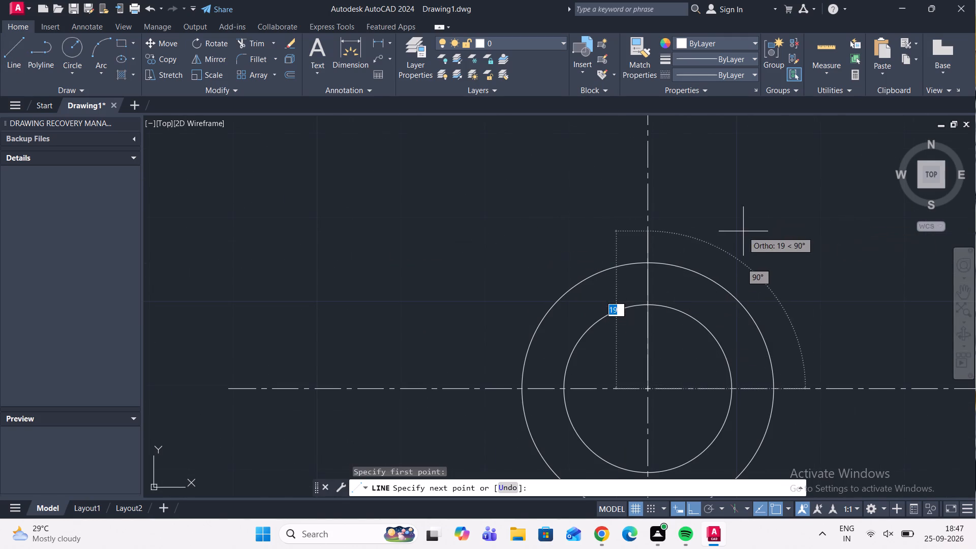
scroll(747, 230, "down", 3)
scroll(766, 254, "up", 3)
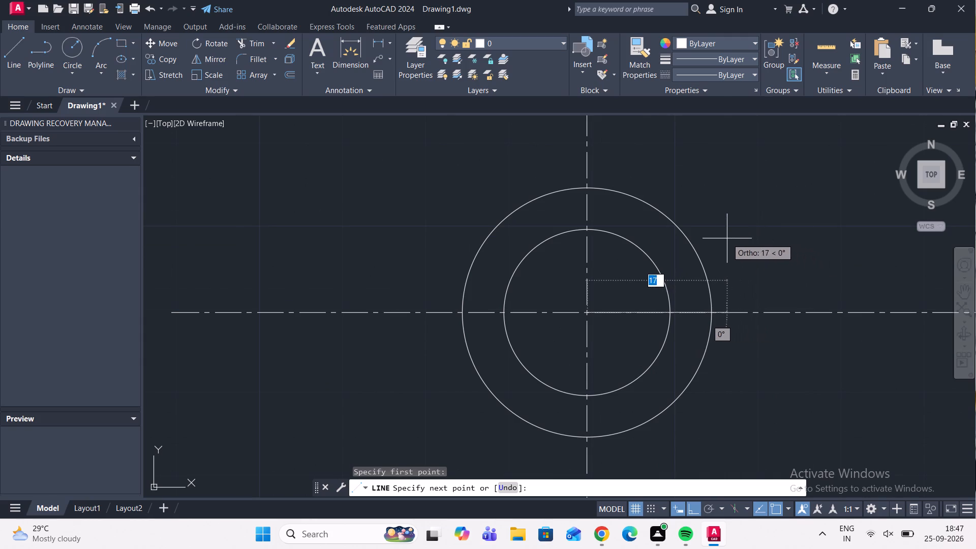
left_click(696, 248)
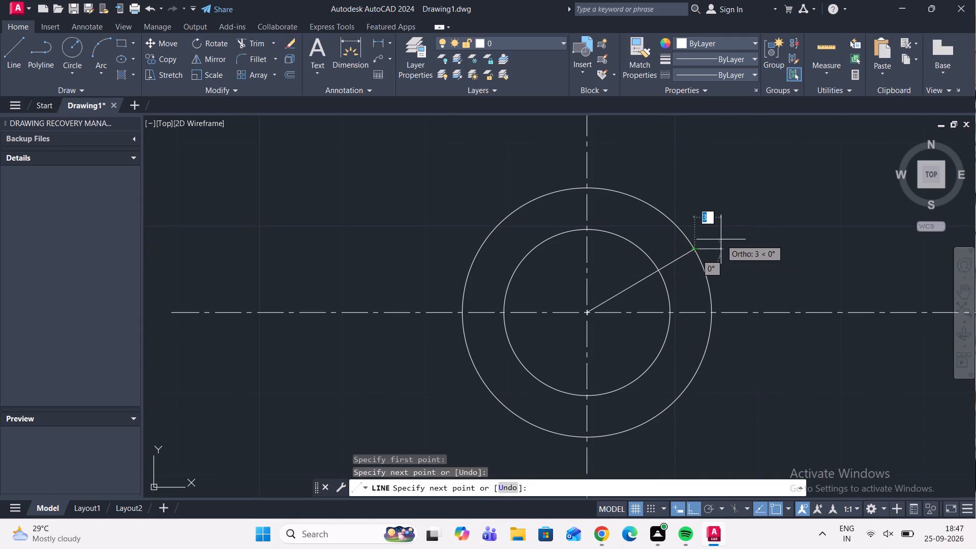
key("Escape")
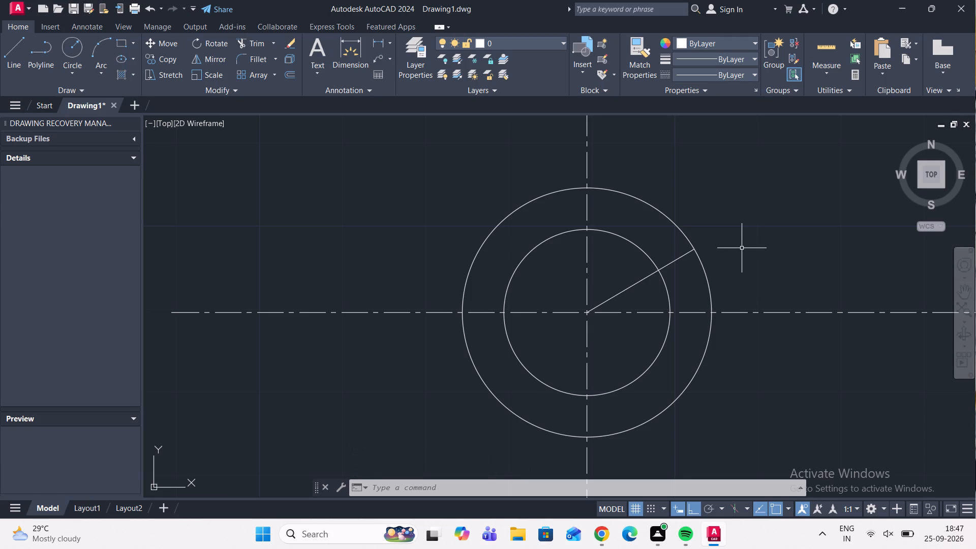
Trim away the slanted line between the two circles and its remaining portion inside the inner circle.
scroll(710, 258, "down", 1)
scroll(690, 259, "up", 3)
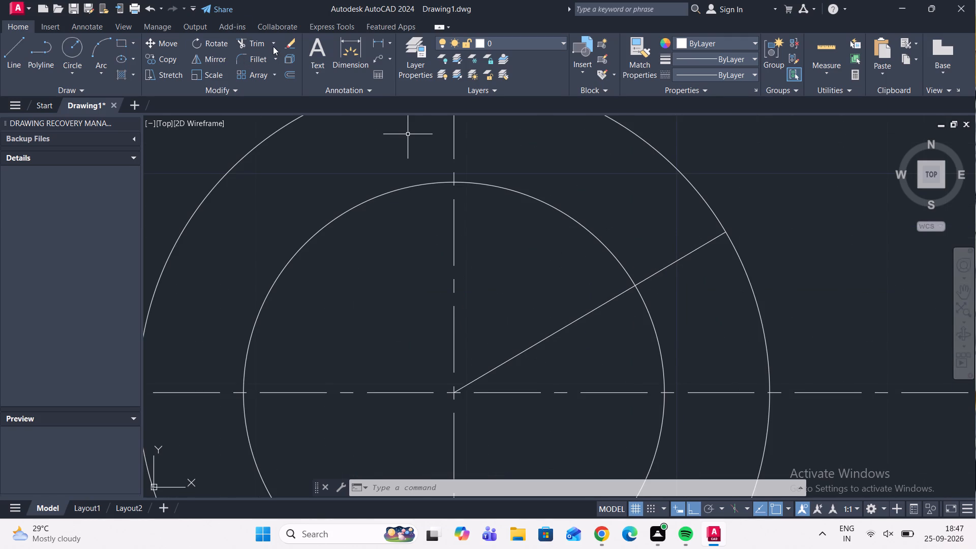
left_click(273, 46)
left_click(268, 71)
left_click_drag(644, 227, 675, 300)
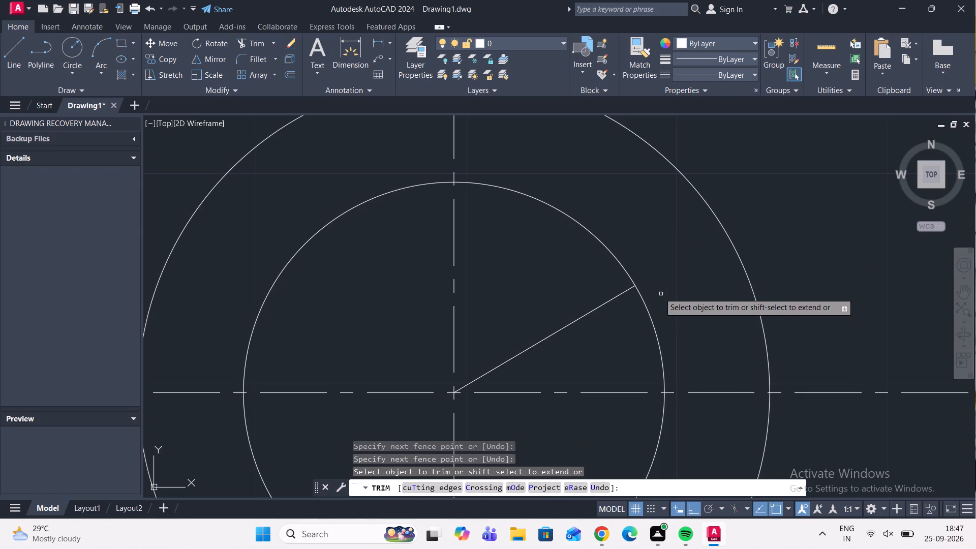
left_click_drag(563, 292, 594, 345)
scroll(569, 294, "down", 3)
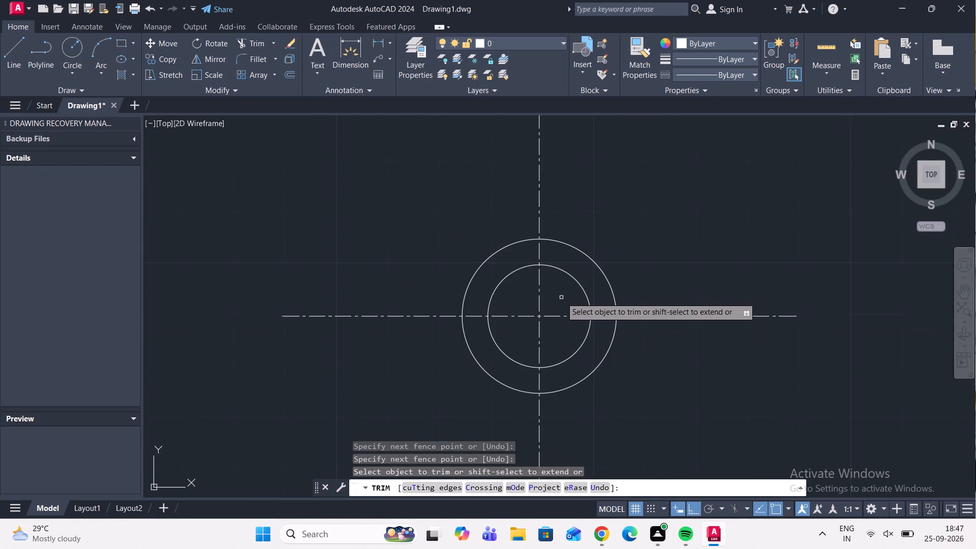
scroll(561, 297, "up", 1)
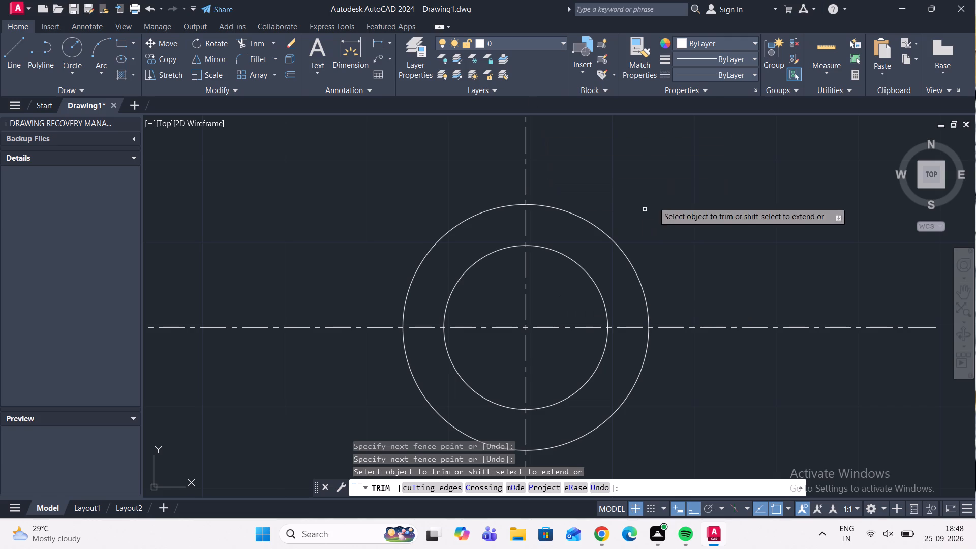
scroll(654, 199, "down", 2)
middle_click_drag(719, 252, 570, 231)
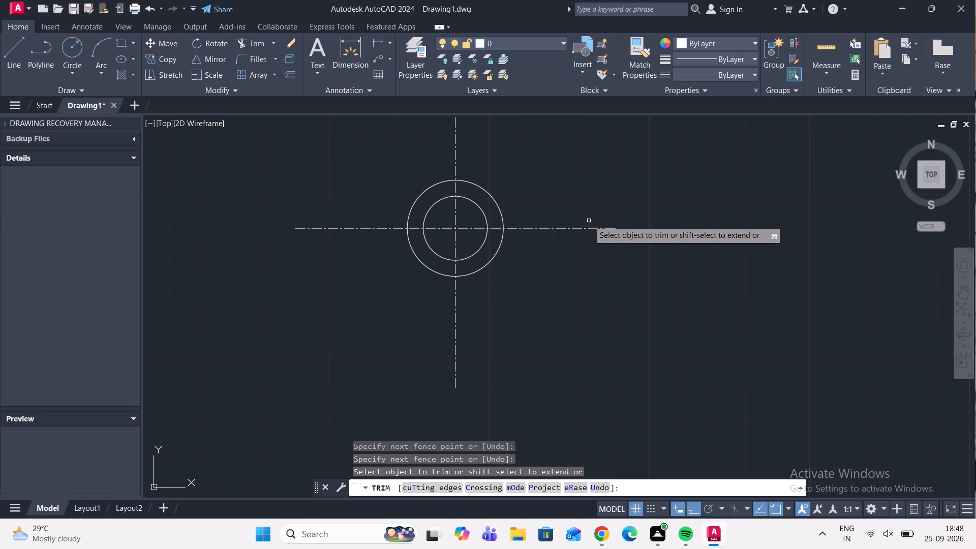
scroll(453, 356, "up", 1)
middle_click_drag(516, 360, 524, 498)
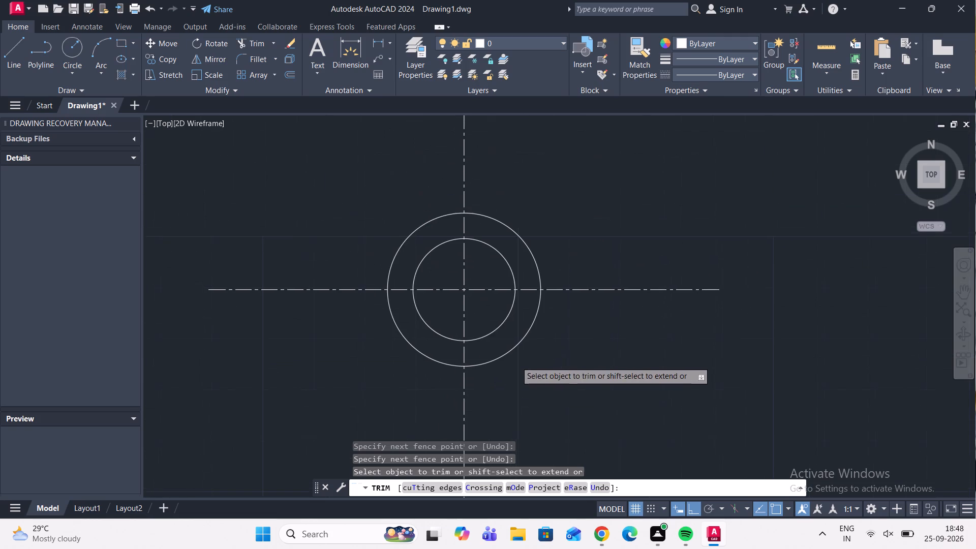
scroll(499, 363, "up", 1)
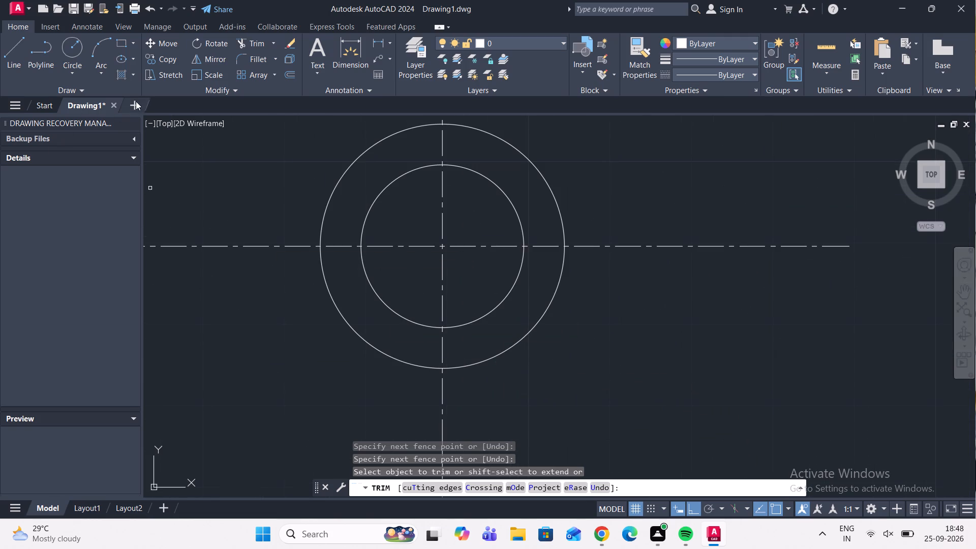
Browse the saved drawings in the Documents folder and examine their previews to find the one to open.
left_click(29, 9)
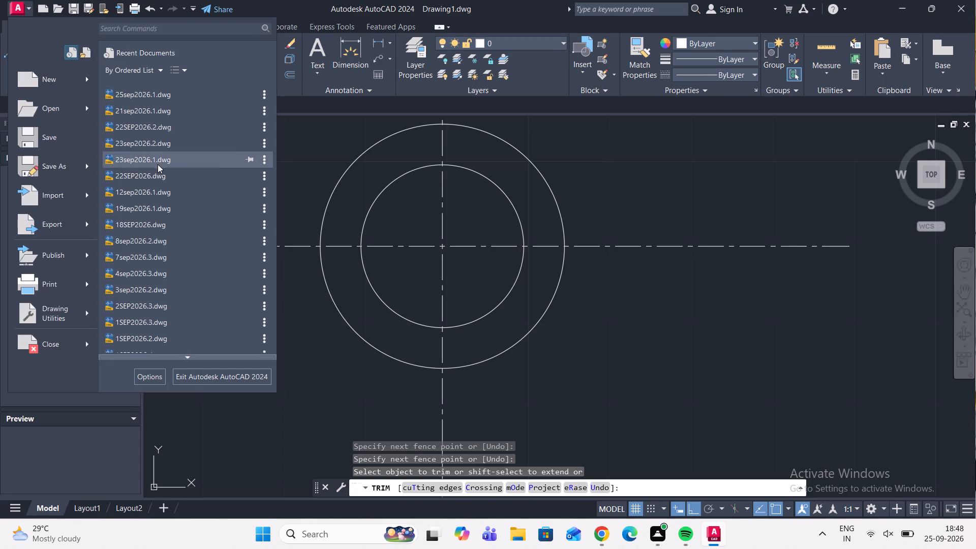
left_click(66, 104)
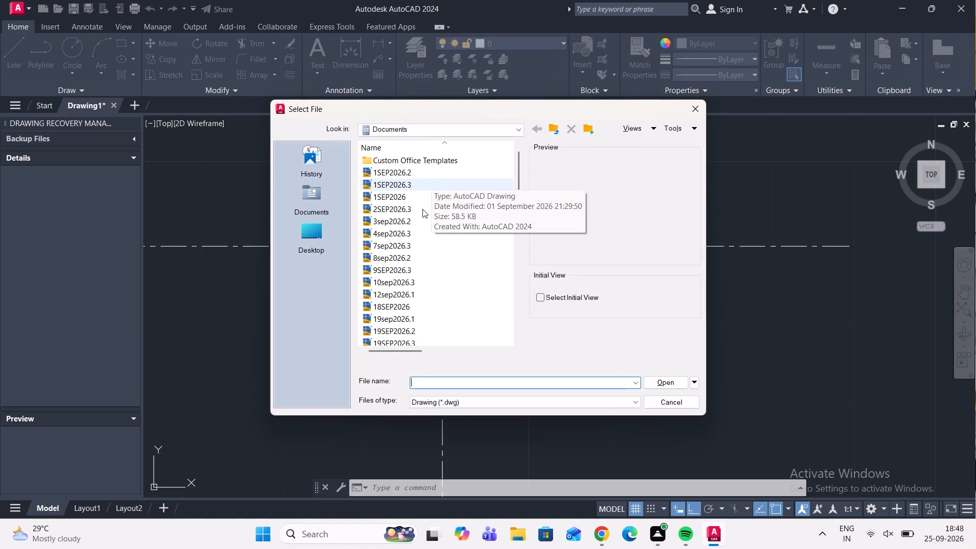
scroll(415, 246, "down", 2)
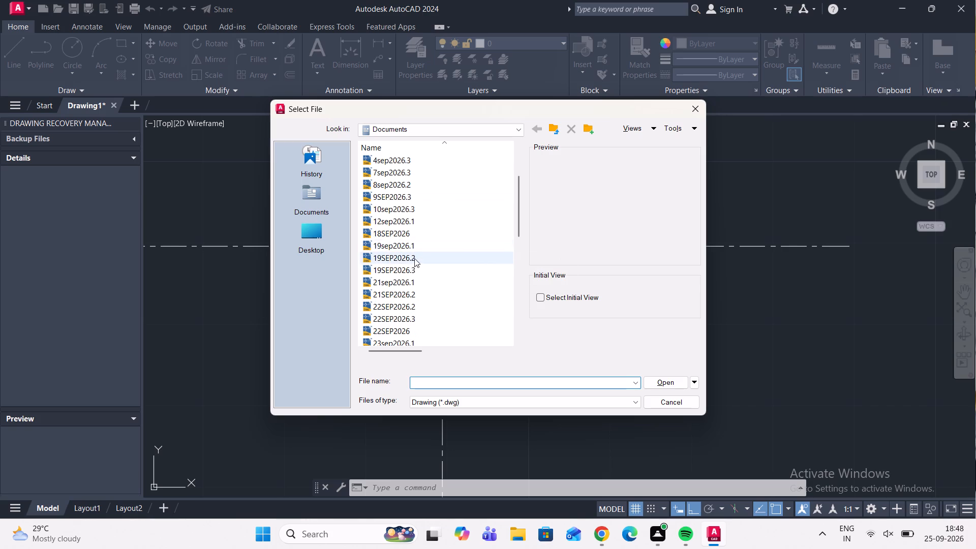
scroll(414, 258, "down", 1)
left_click(400, 237)
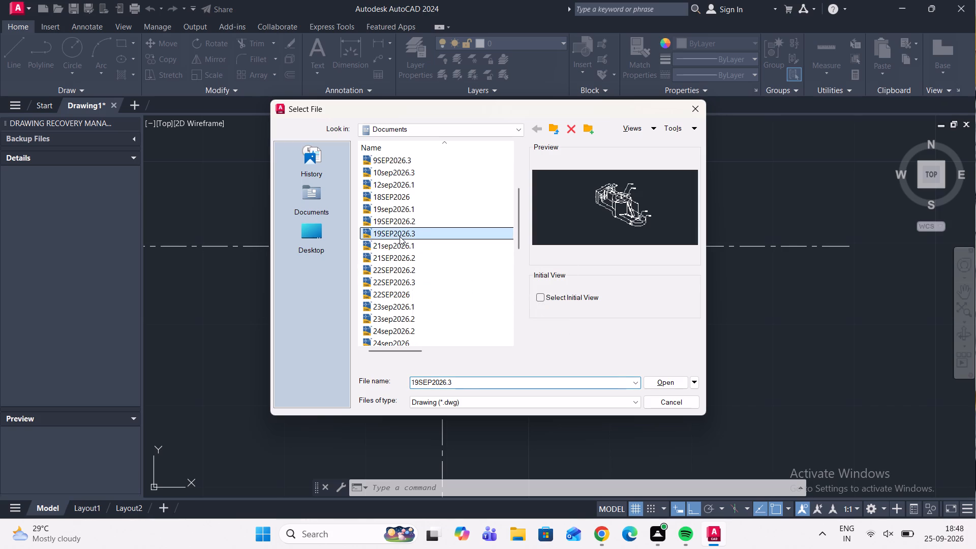
left_click(400, 227)
left_click(399, 224)
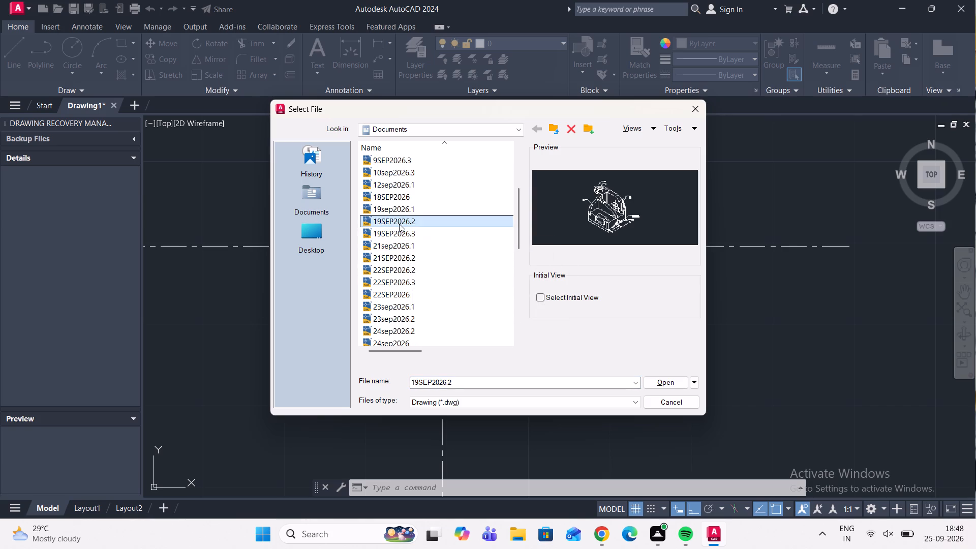
left_click(399, 211)
left_click(398, 206)
left_click(397, 199)
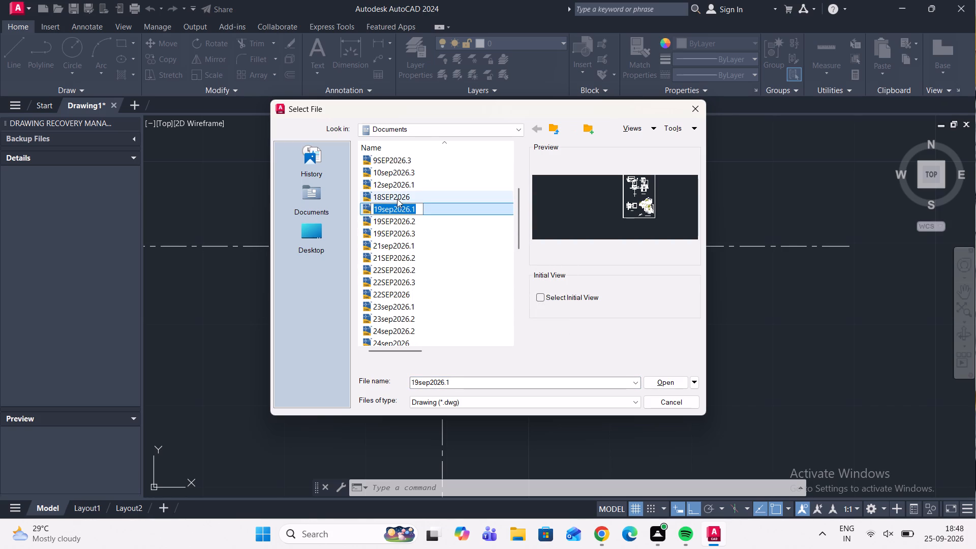
left_click(396, 193)
left_click(395, 184)
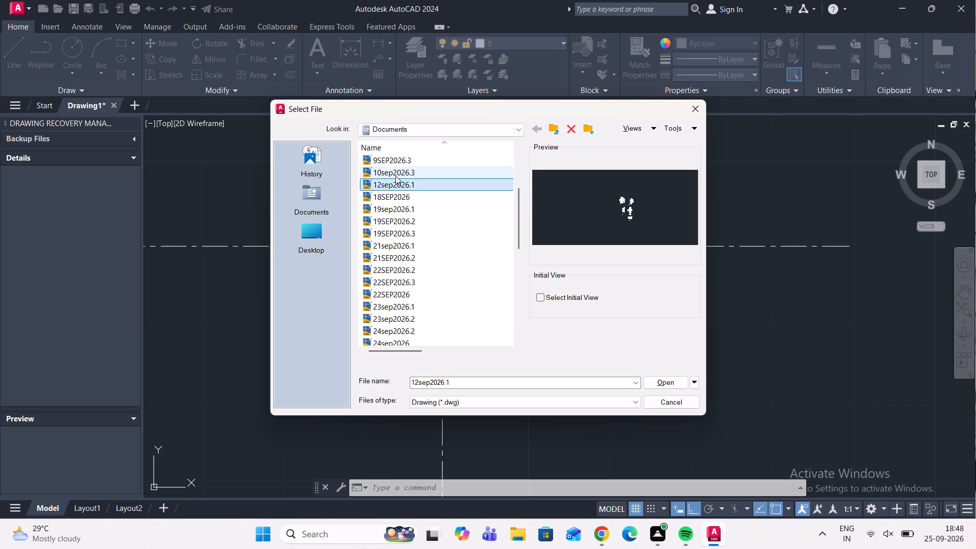
left_click(395, 175)
scroll(395, 175, "up", 1)
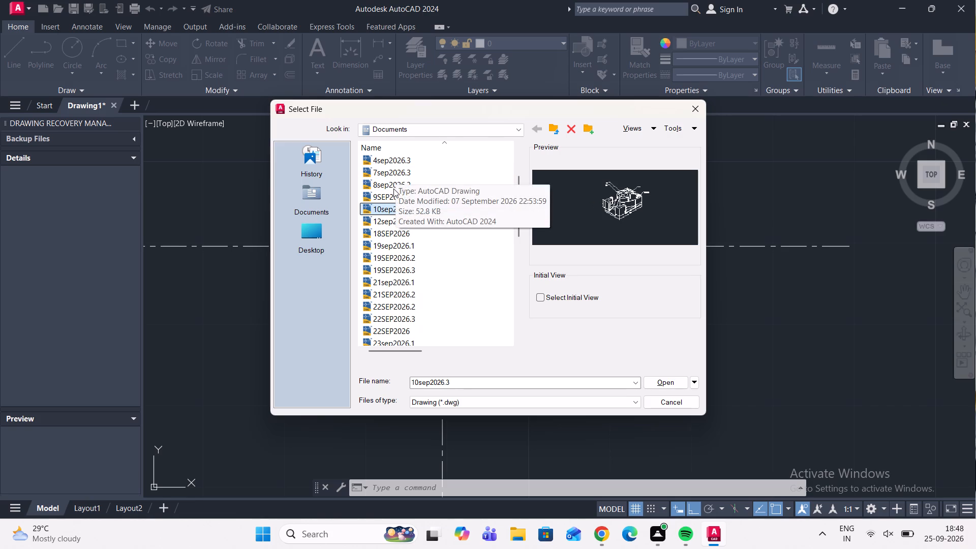
left_click(393, 193)
left_click(394, 181)
scroll(395, 176, "up", 2)
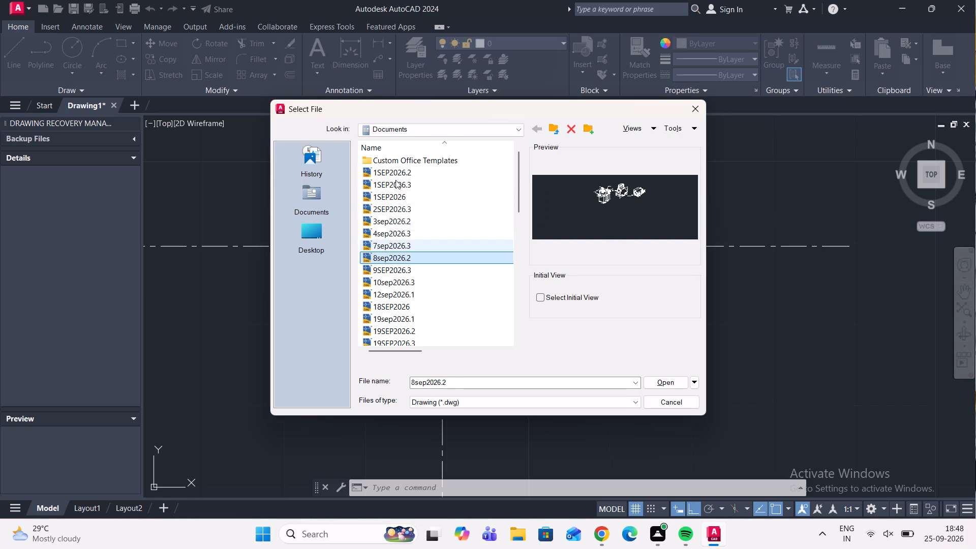
left_click(388, 245)
left_click(389, 235)
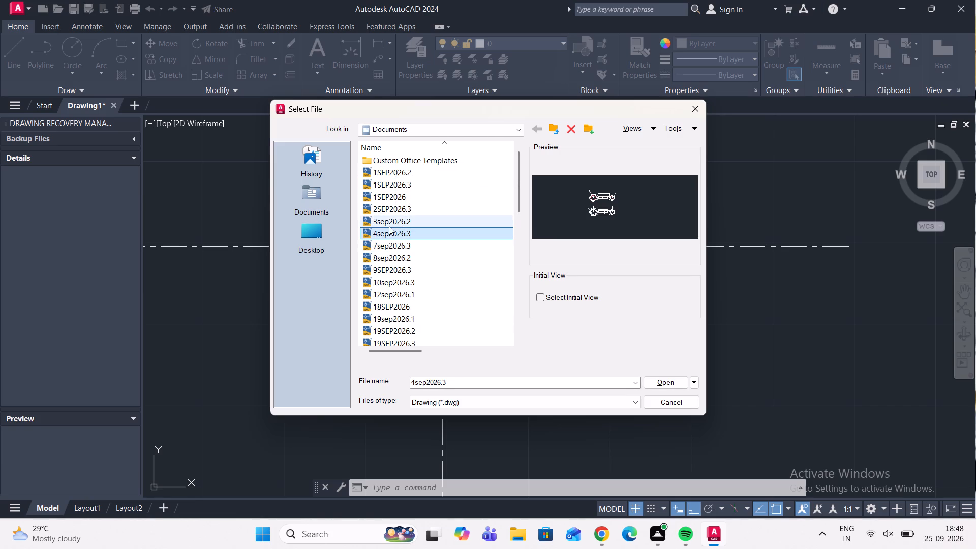
left_click(389, 225)
left_click(391, 217)
left_click(391, 208)
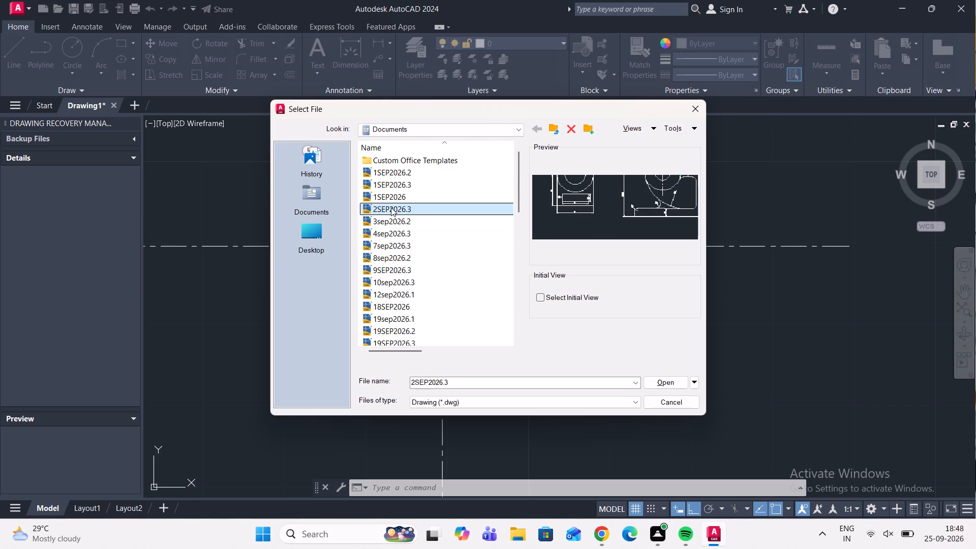
left_click(390, 202)
left_click(390, 198)
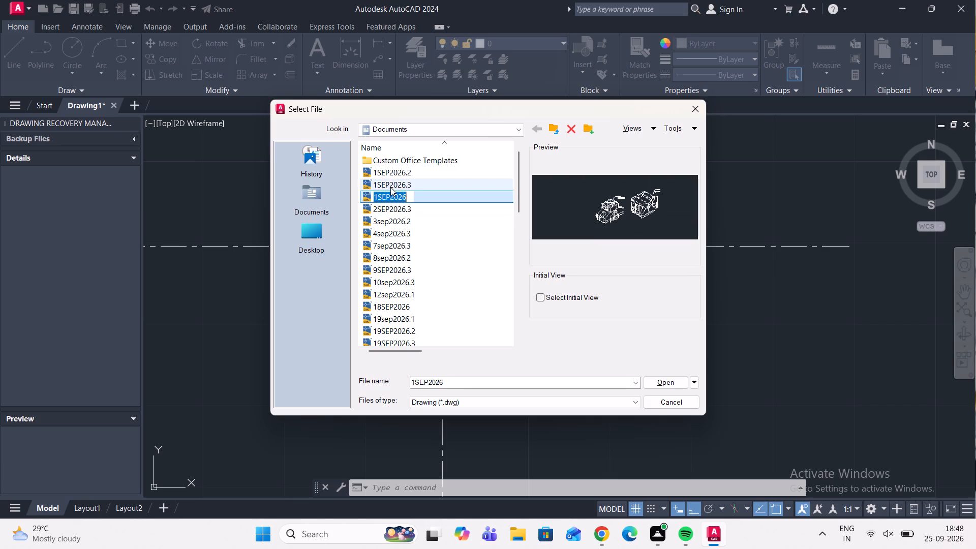
left_click(390, 187)
left_click(391, 176)
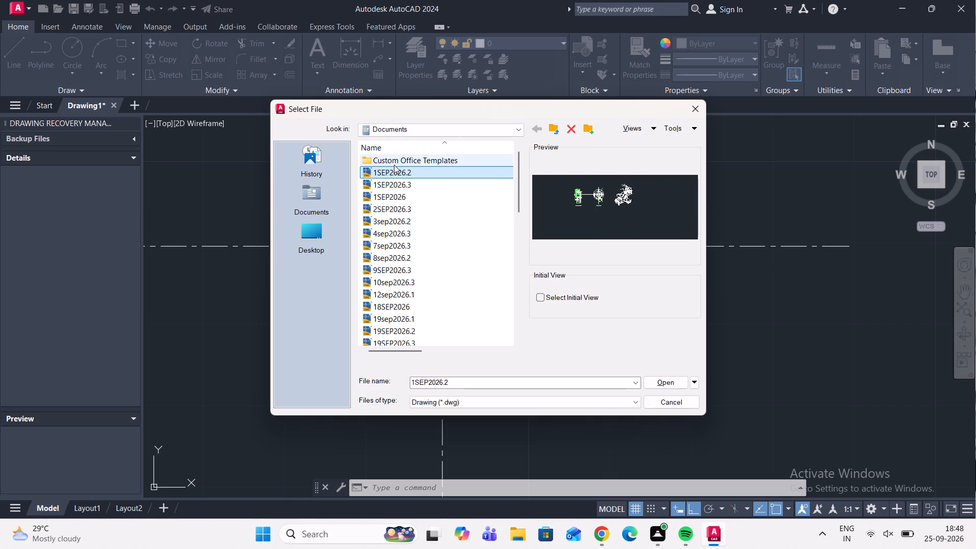
scroll(392, 270, "down", 4)
left_click(392, 285)
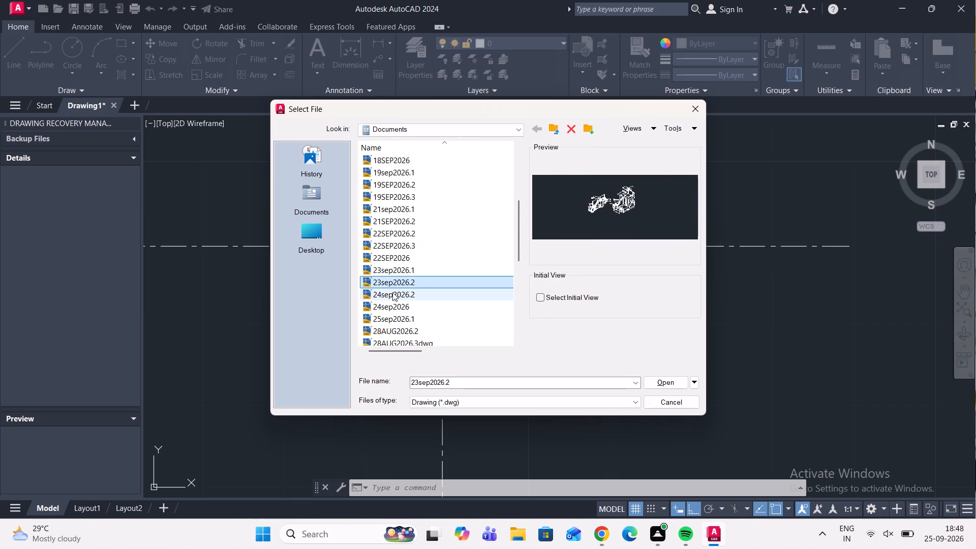
left_click(392, 292)
left_click(394, 301)
left_click(394, 317)
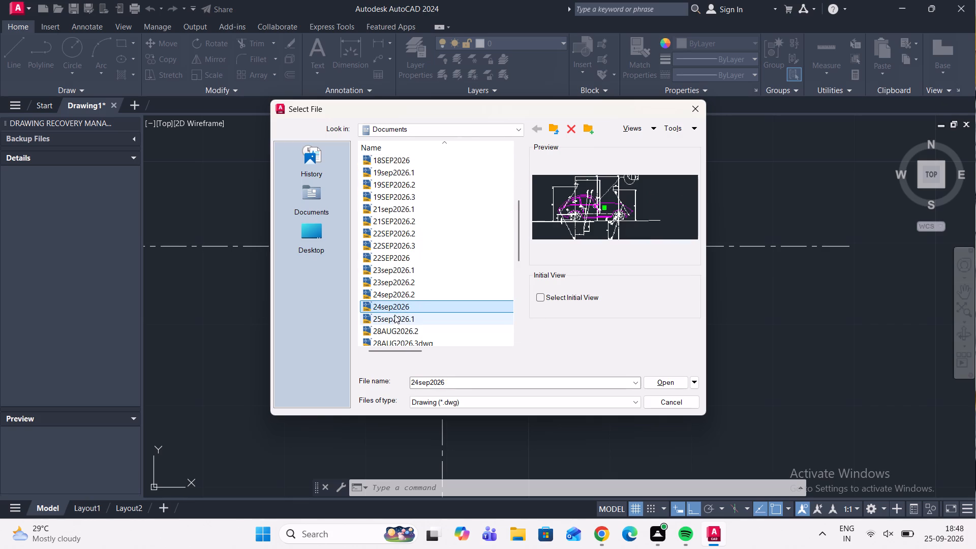
scroll(396, 310, "down", 1)
left_click(379, 291)
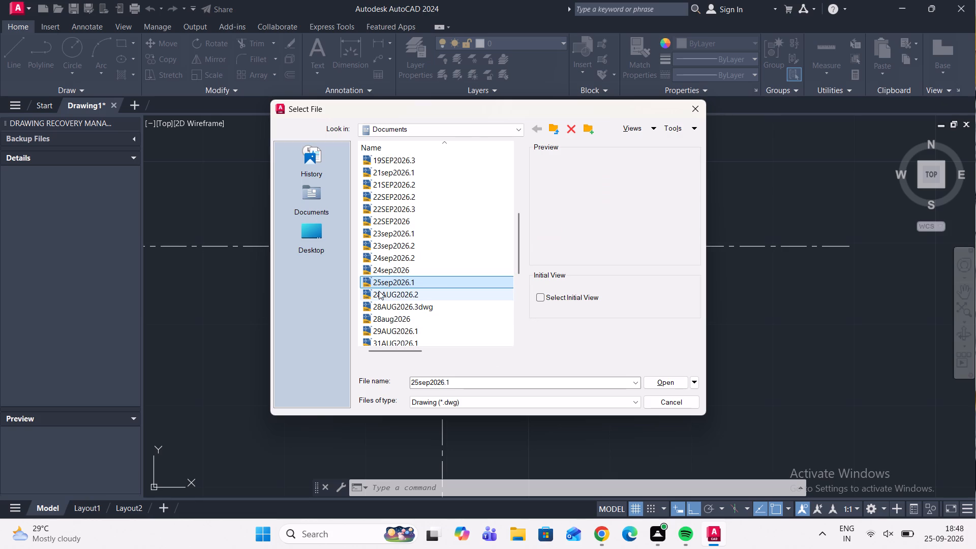
left_click(381, 299)
left_click(381, 305)
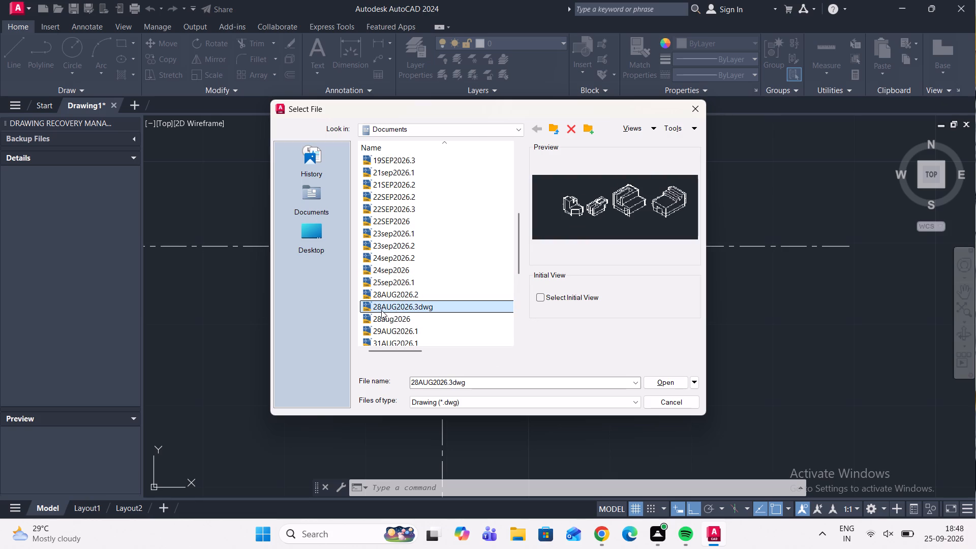
left_click(382, 311)
scroll(382, 311, "down", 3)
left_click(382, 311)
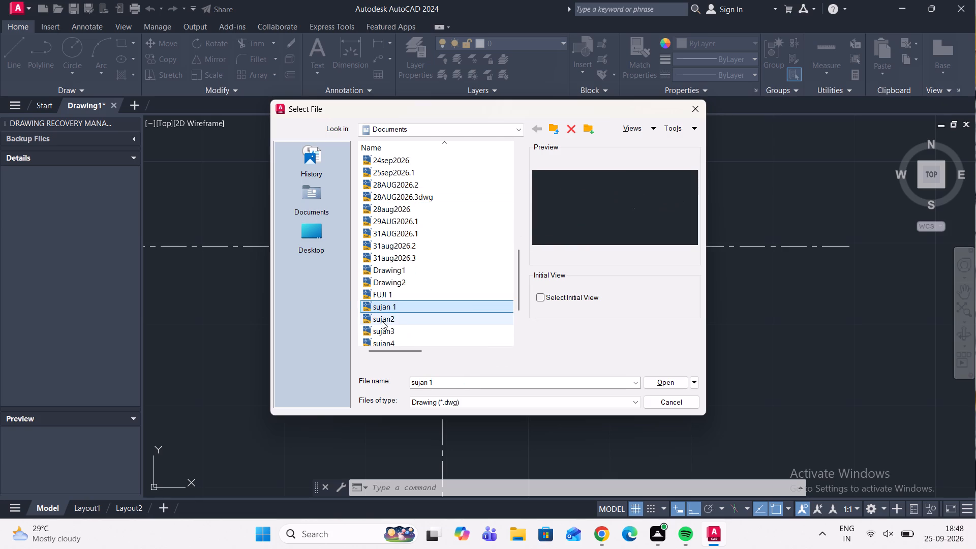
left_click(383, 284)
left_click(383, 274)
left_click(386, 263)
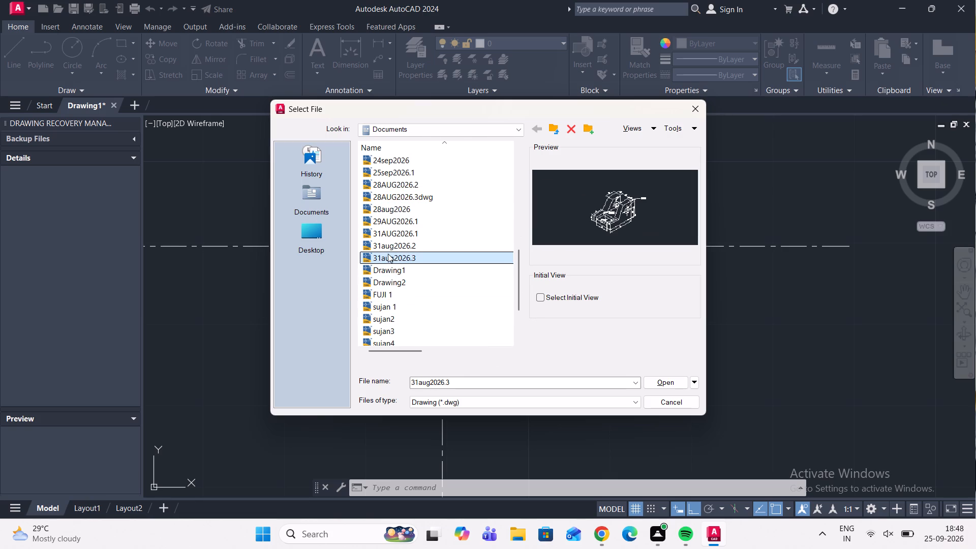
left_click(388, 254)
left_click(388, 248)
left_click(388, 236)
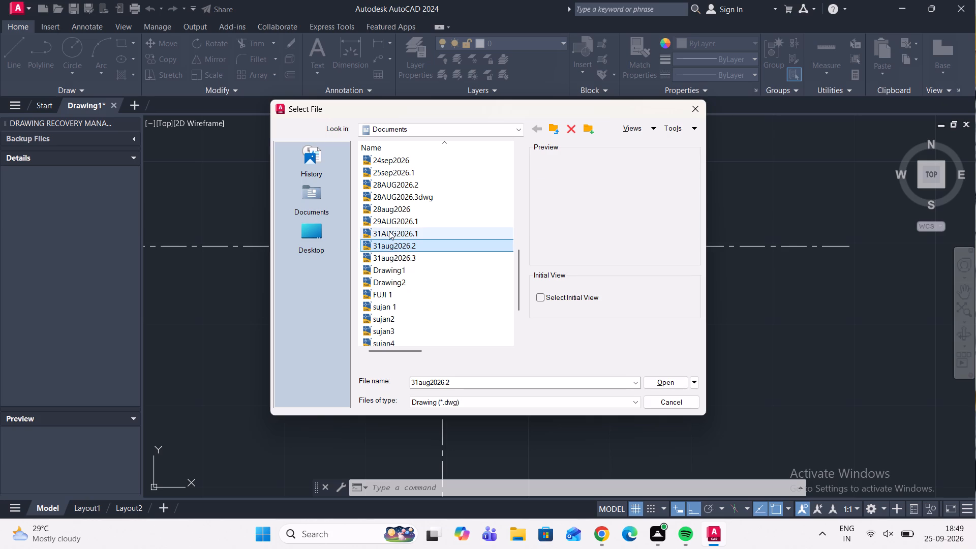
left_click(389, 230)
left_click(388, 217)
left_click(387, 209)
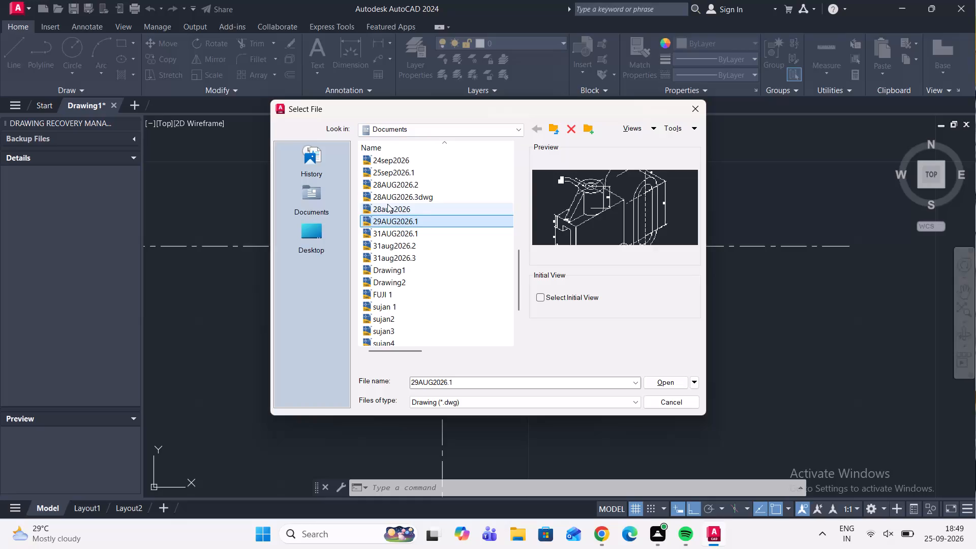
left_click(387, 204)
scroll(387, 198, "down", 5)
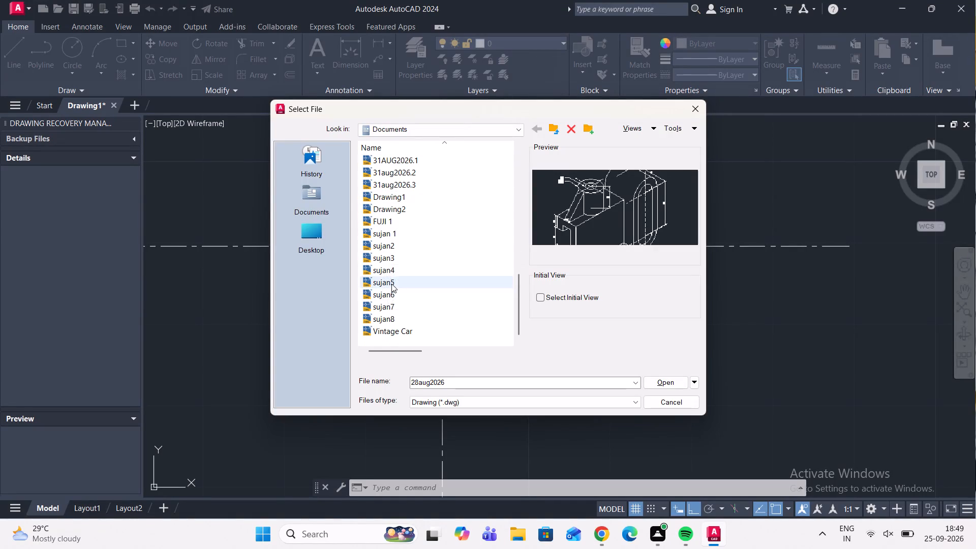
scroll(391, 284, "up", 14)
left_click(390, 174)
left_click(393, 182)
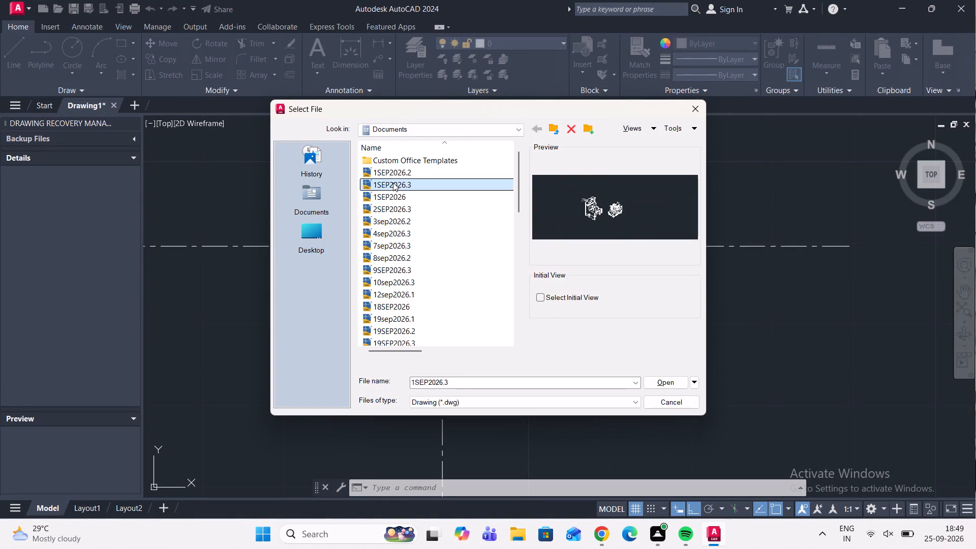
Examine the previews of the remaining saved drawings in the Documents folder and leave the file selection without opening any.
left_click(396, 195)
left_click(398, 203)
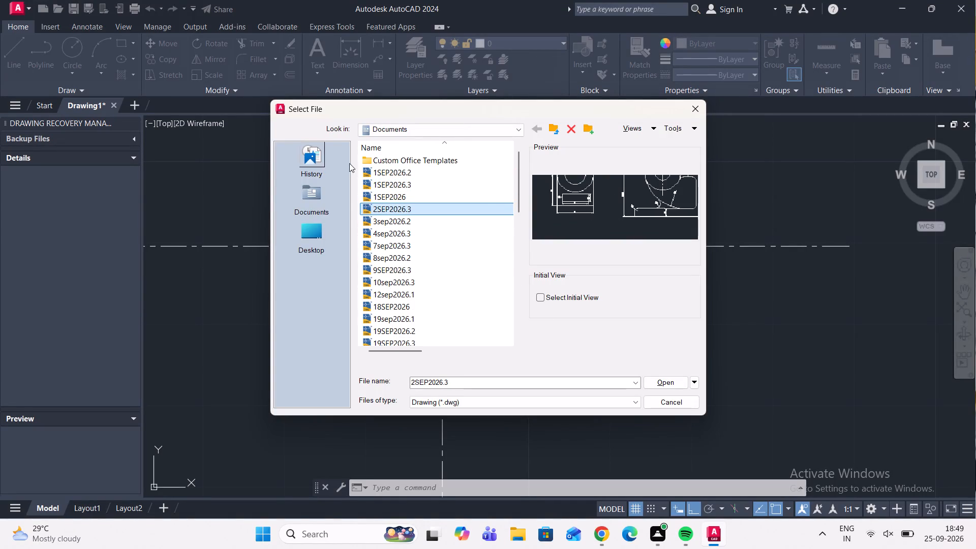
scroll(429, 195, "down", 10)
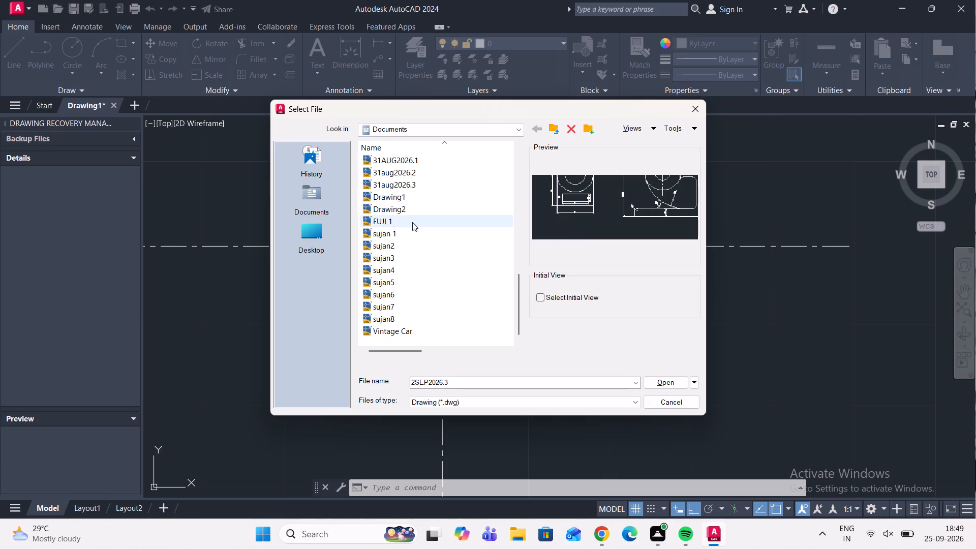
left_click(412, 222)
left_click(404, 203)
left_click(404, 191)
scroll(404, 192, "up", 1)
left_click(404, 193)
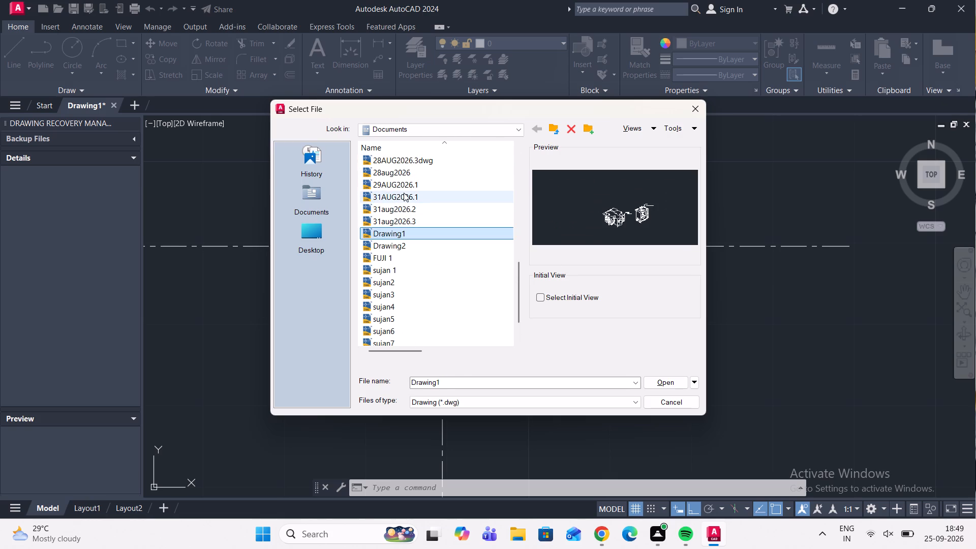
scroll(403, 186, "up", 1)
left_click(403, 186)
scroll(403, 186, "up", 1)
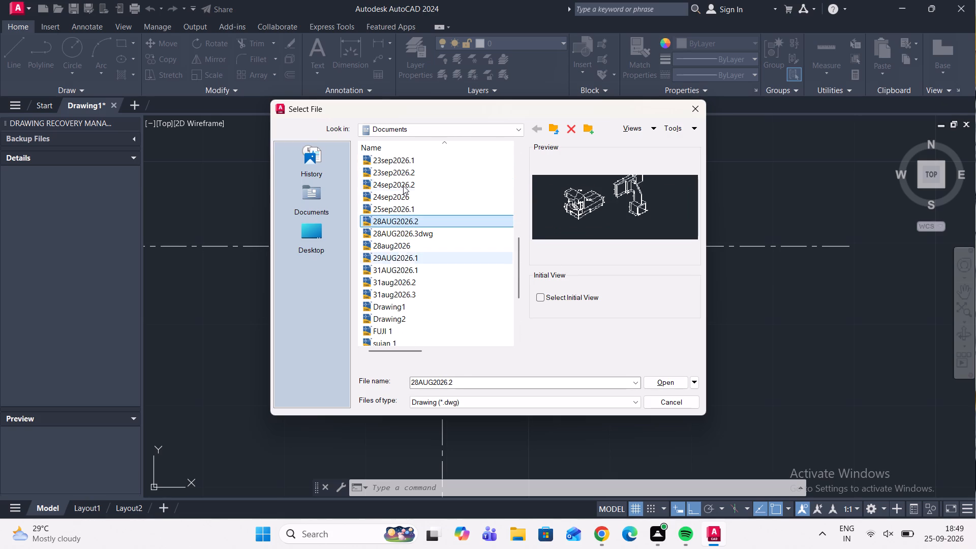
left_click(403, 186)
scroll(403, 186, "up", 1)
left_click(403, 186)
scroll(403, 186, "up", 1)
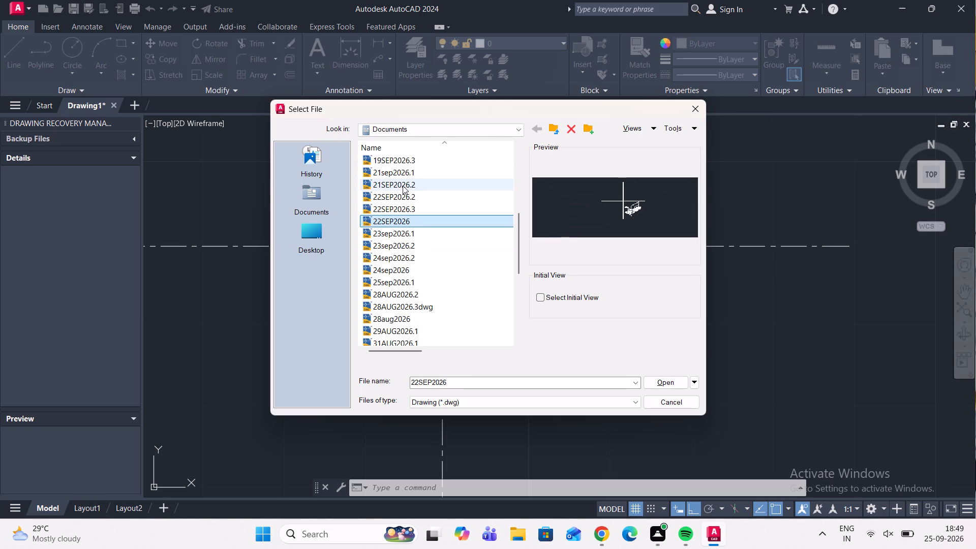
left_click(403, 186)
scroll(403, 186, "up", 1)
left_click(403, 186)
scroll(403, 186, "up", 1)
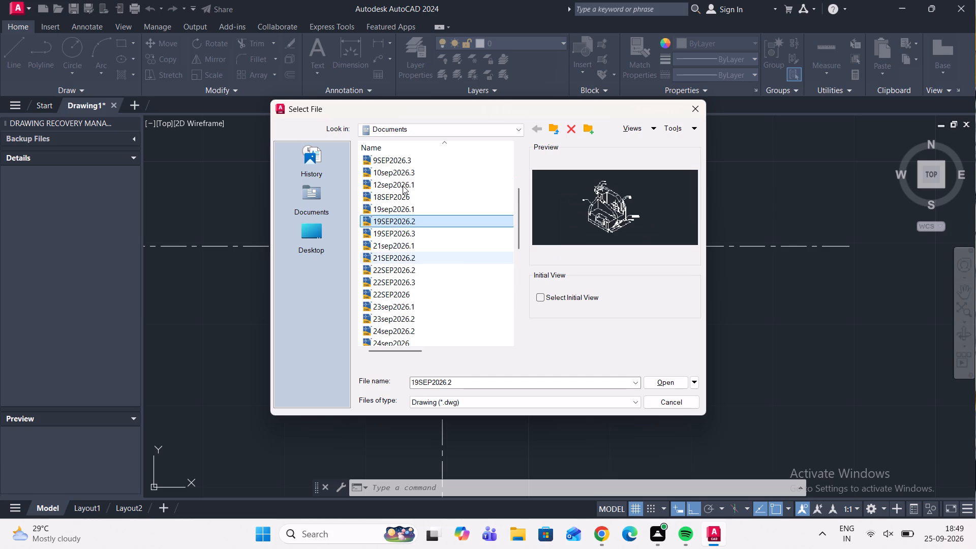
left_click(403, 186)
scroll(403, 186, "up", 1)
left_click(403, 186)
scroll(403, 186, "up", 2)
left_click(403, 186)
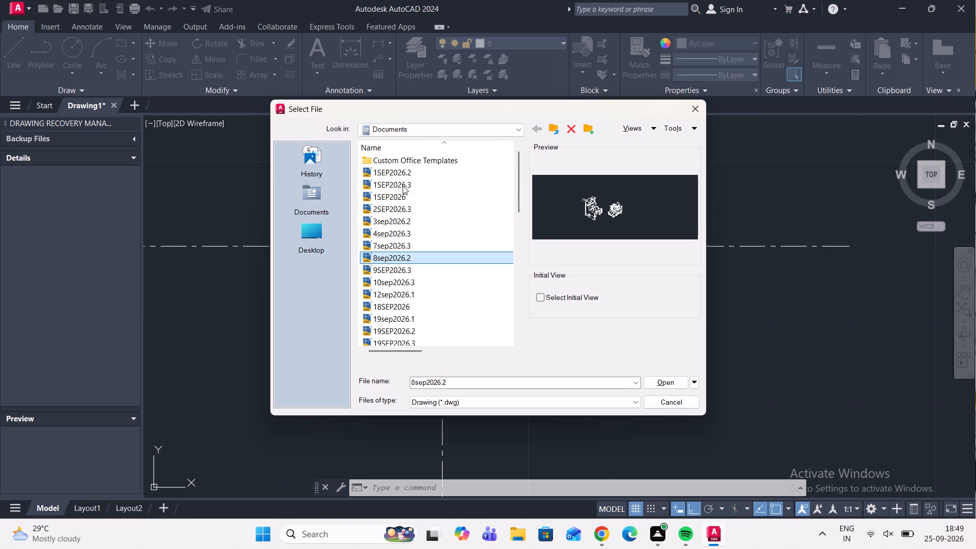
scroll(403, 186, "up", 1)
left_click(403, 186)
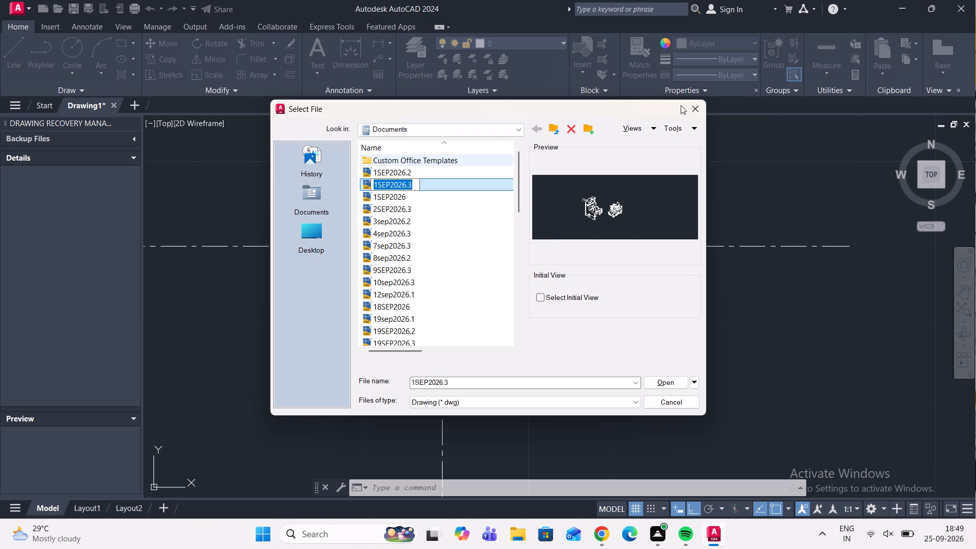
left_click(700, 109)
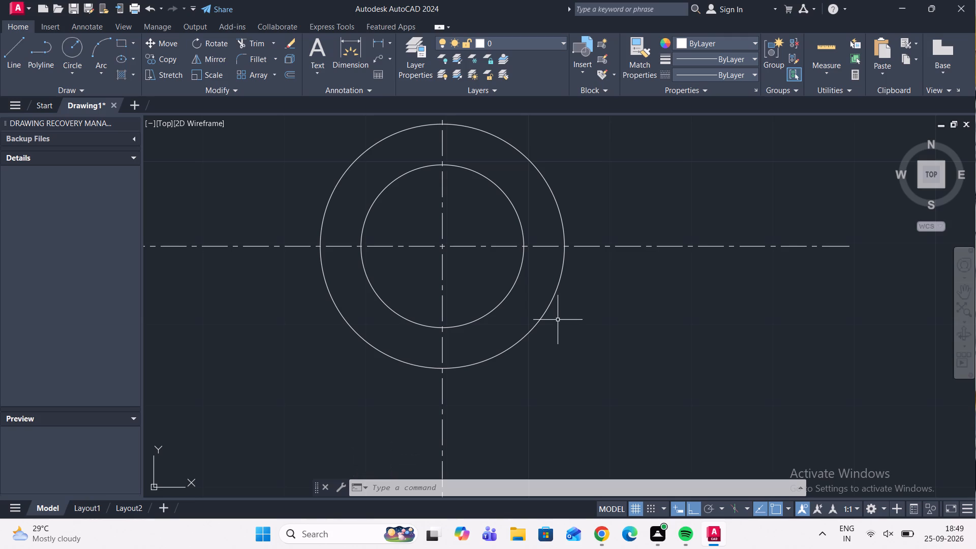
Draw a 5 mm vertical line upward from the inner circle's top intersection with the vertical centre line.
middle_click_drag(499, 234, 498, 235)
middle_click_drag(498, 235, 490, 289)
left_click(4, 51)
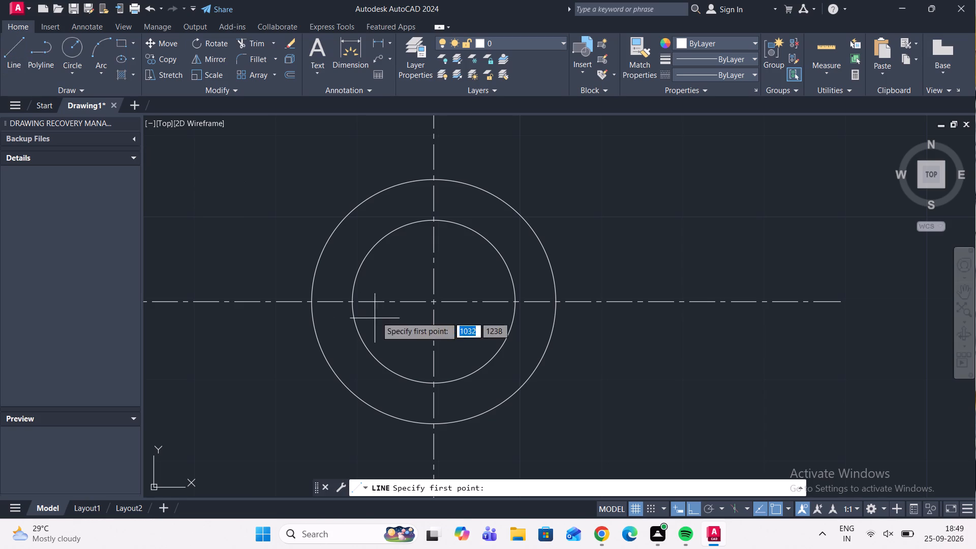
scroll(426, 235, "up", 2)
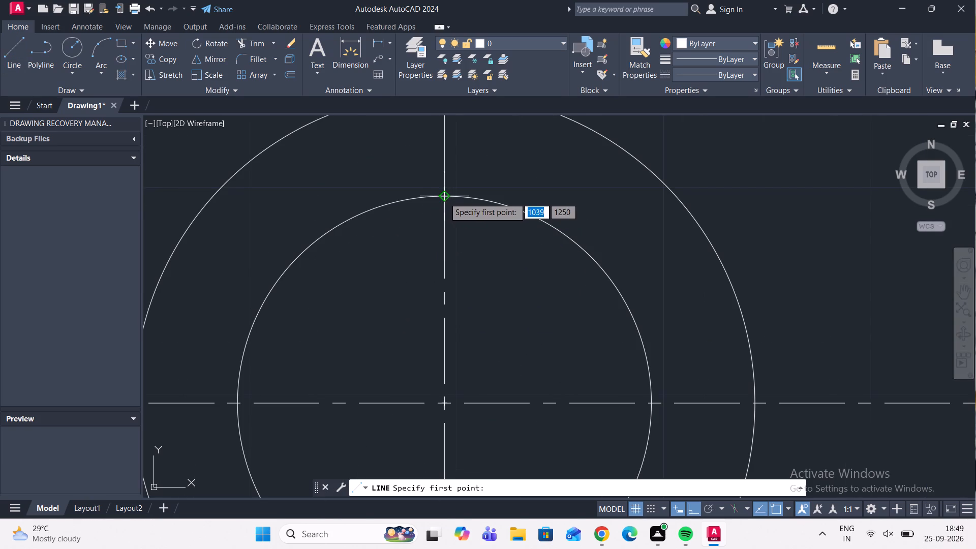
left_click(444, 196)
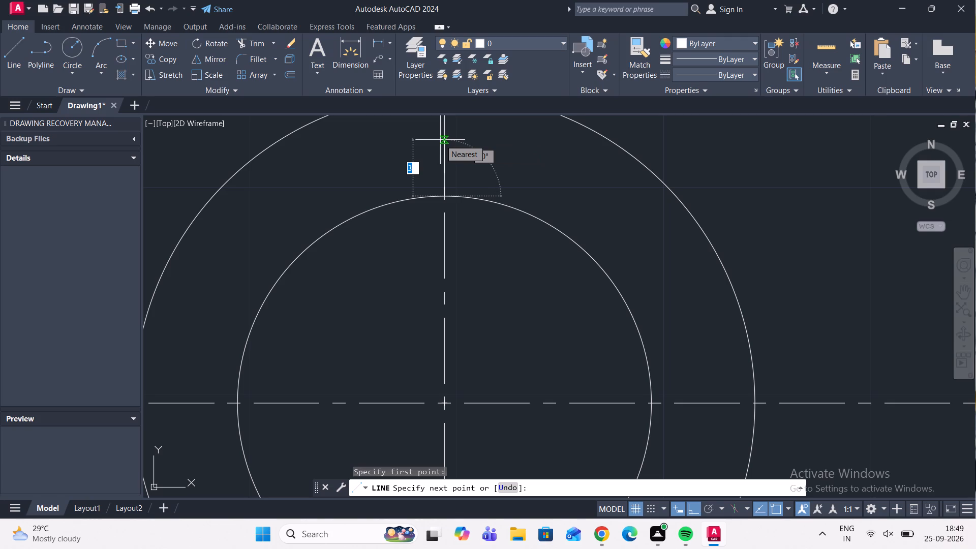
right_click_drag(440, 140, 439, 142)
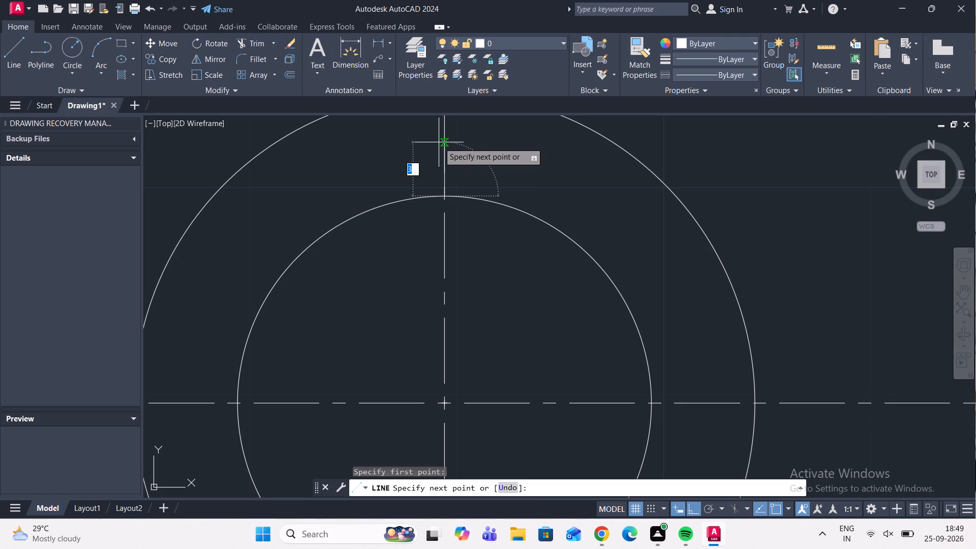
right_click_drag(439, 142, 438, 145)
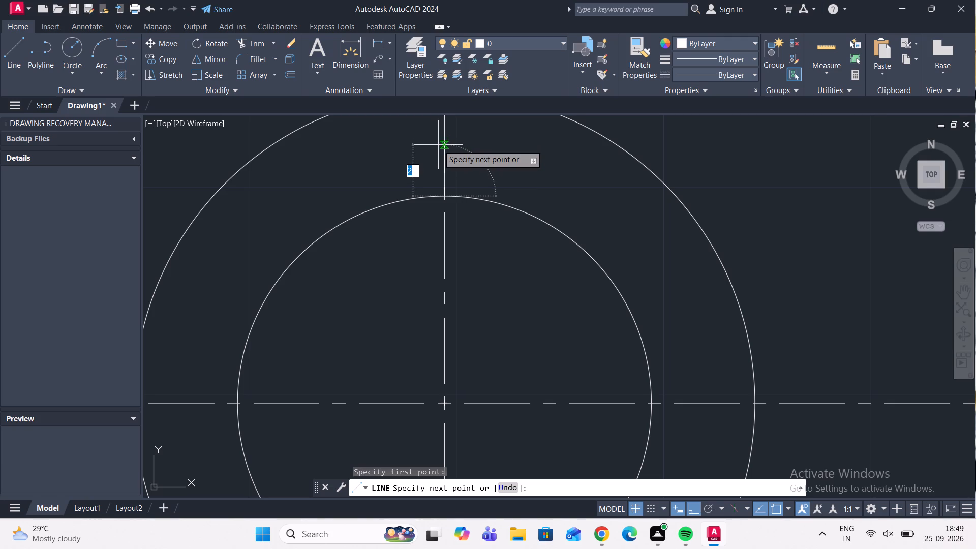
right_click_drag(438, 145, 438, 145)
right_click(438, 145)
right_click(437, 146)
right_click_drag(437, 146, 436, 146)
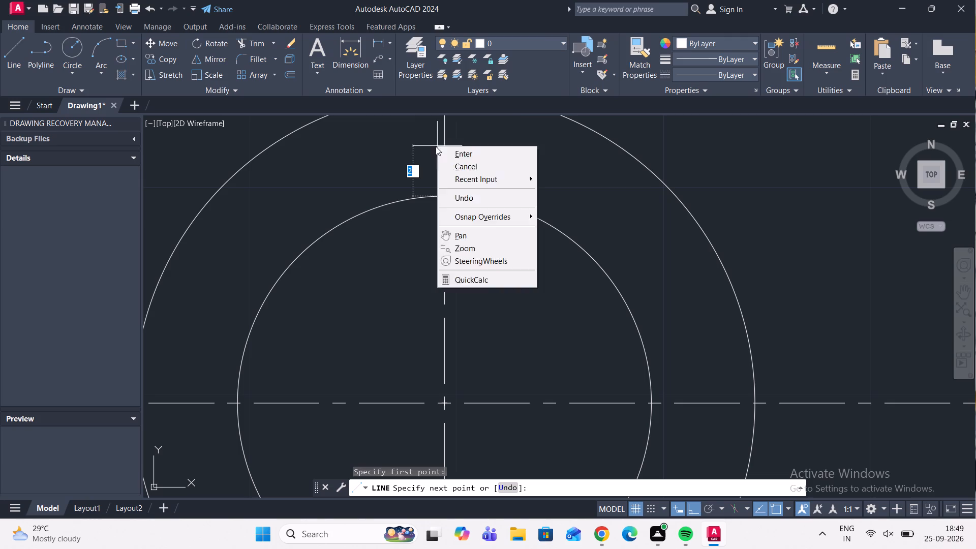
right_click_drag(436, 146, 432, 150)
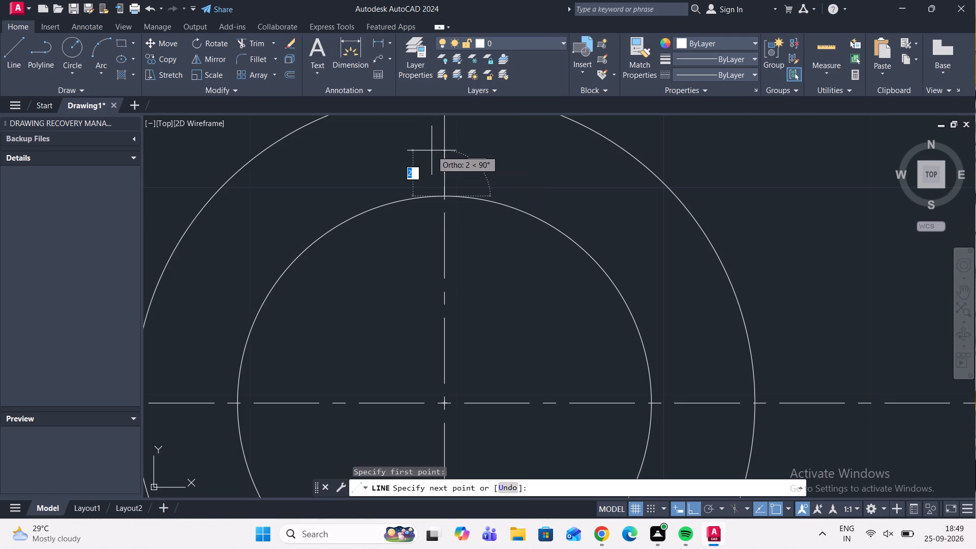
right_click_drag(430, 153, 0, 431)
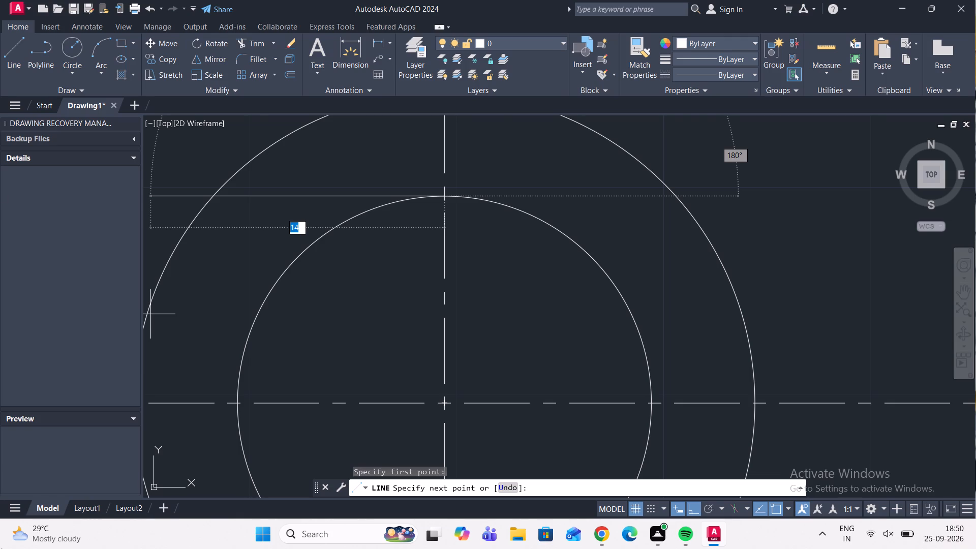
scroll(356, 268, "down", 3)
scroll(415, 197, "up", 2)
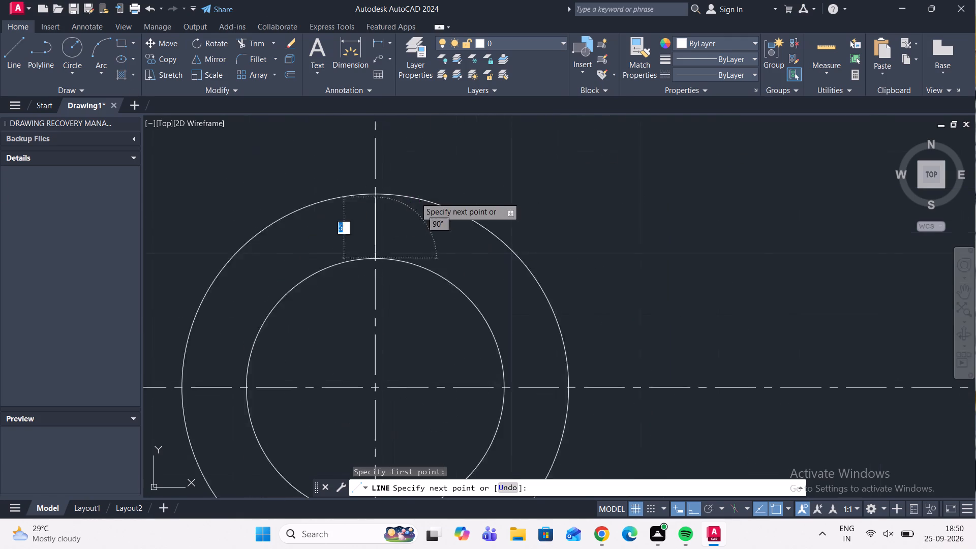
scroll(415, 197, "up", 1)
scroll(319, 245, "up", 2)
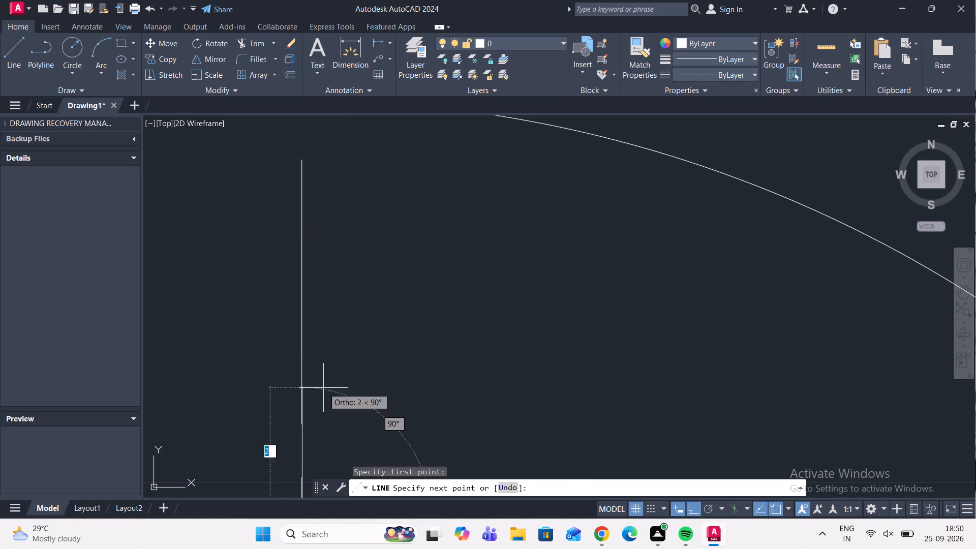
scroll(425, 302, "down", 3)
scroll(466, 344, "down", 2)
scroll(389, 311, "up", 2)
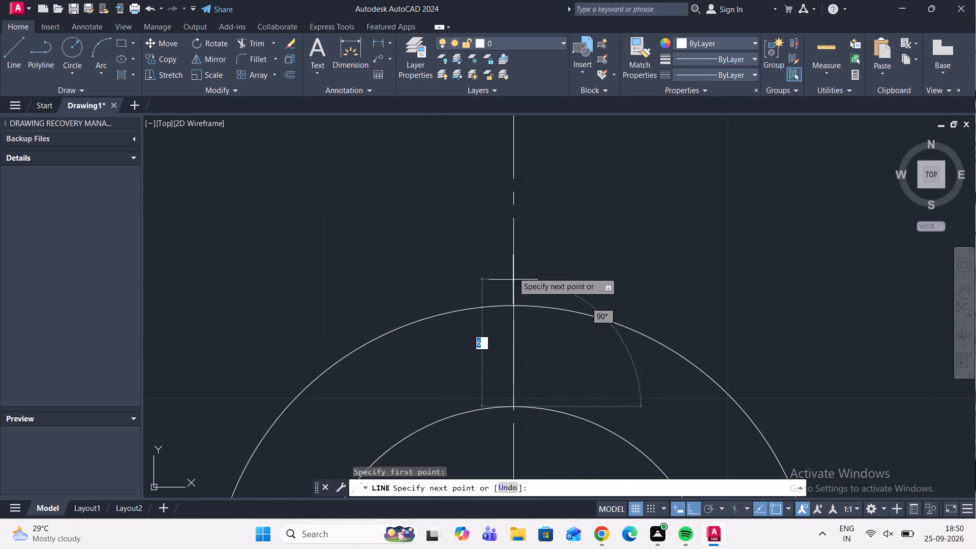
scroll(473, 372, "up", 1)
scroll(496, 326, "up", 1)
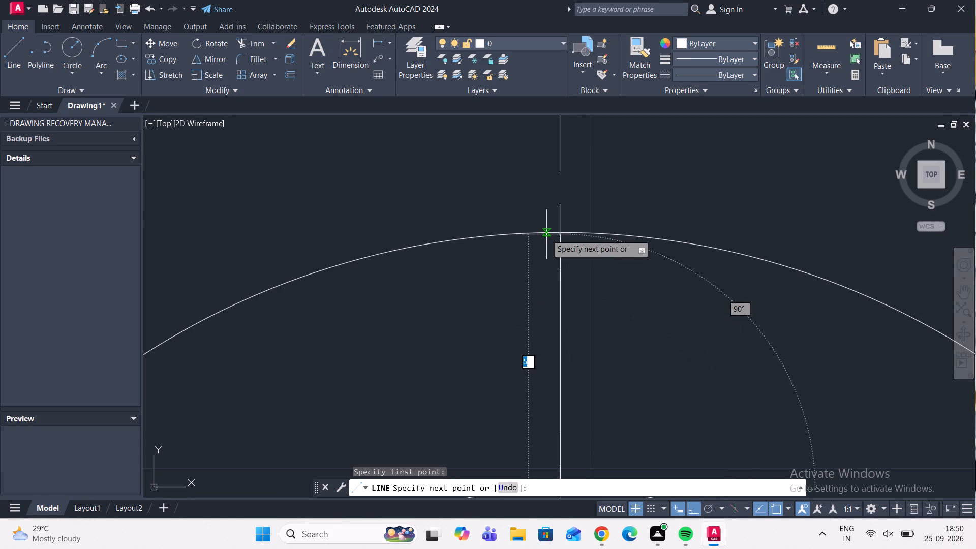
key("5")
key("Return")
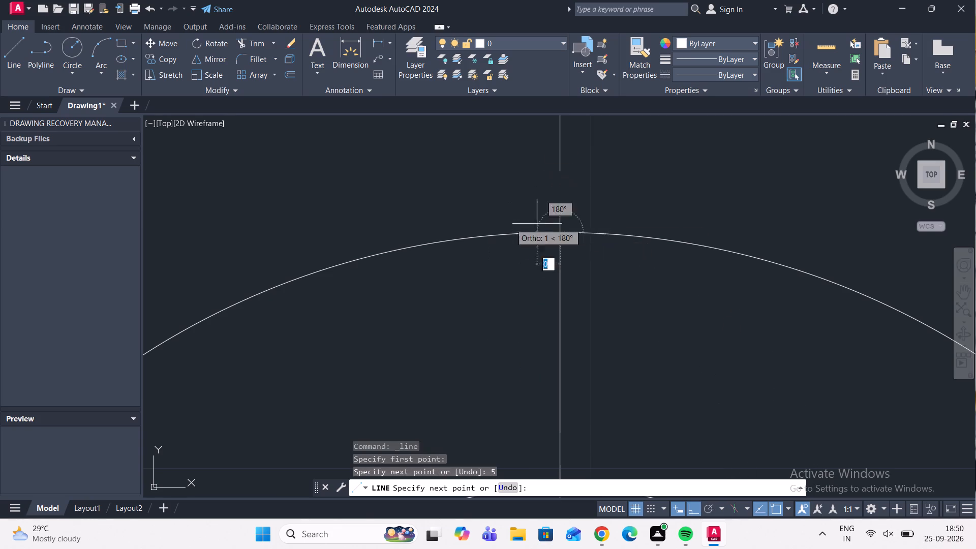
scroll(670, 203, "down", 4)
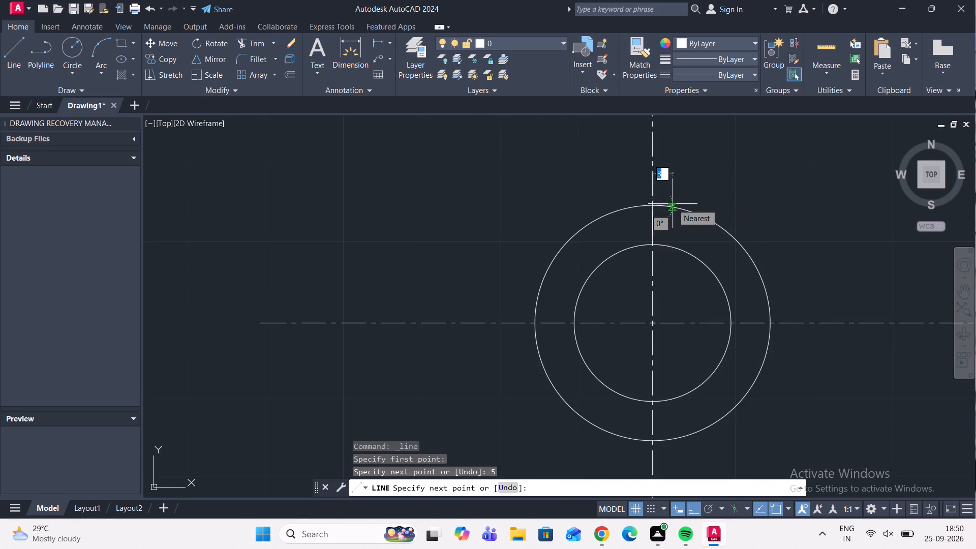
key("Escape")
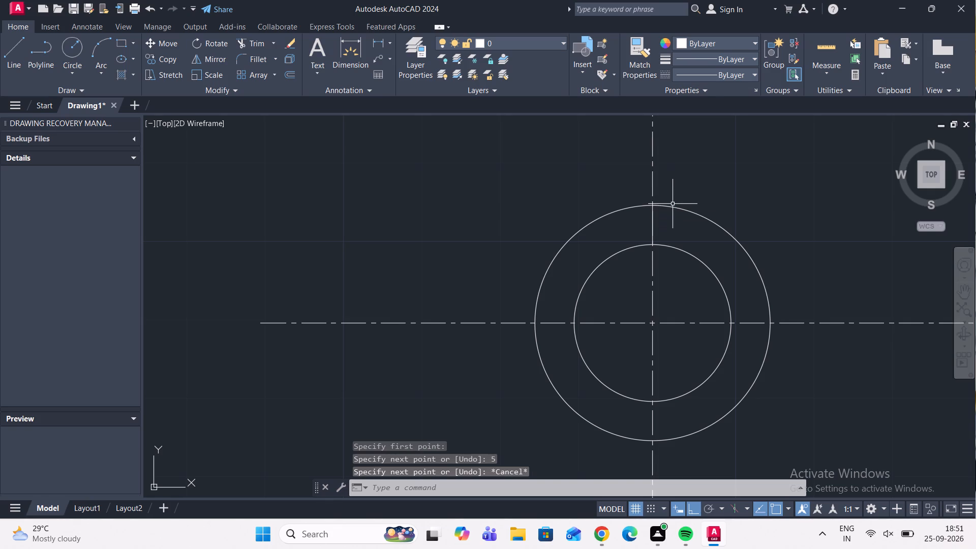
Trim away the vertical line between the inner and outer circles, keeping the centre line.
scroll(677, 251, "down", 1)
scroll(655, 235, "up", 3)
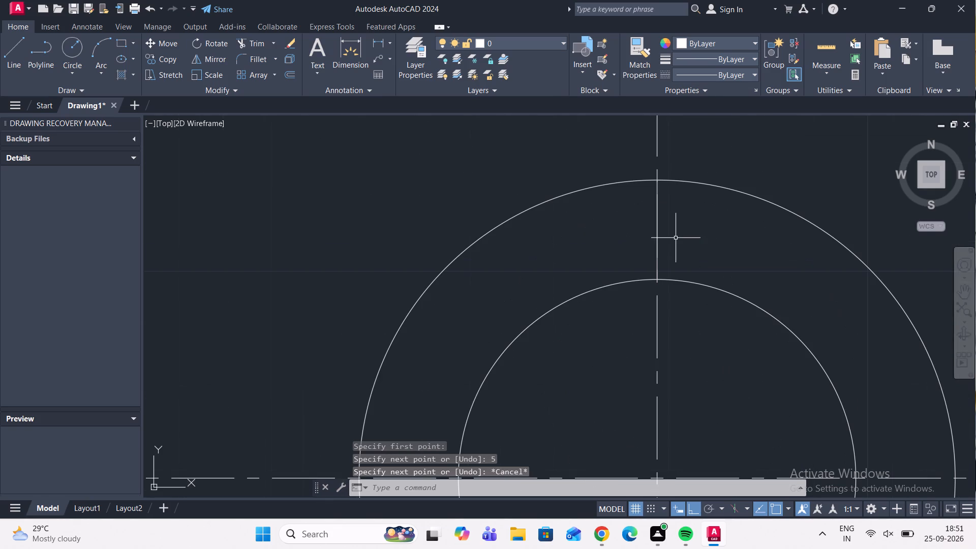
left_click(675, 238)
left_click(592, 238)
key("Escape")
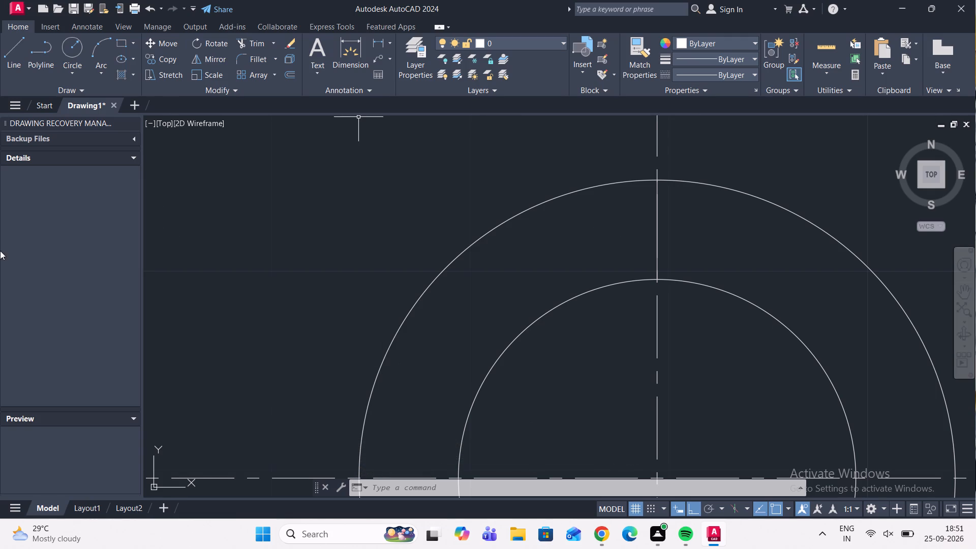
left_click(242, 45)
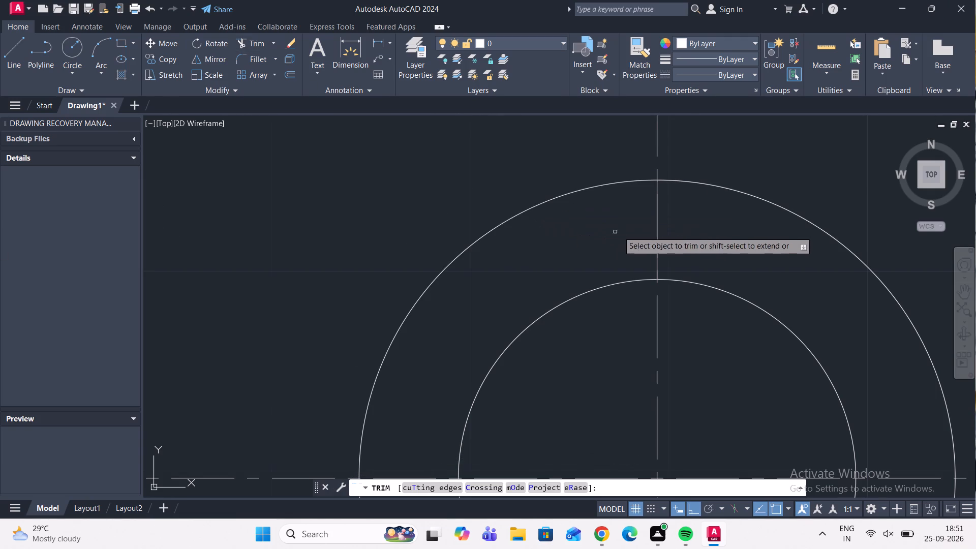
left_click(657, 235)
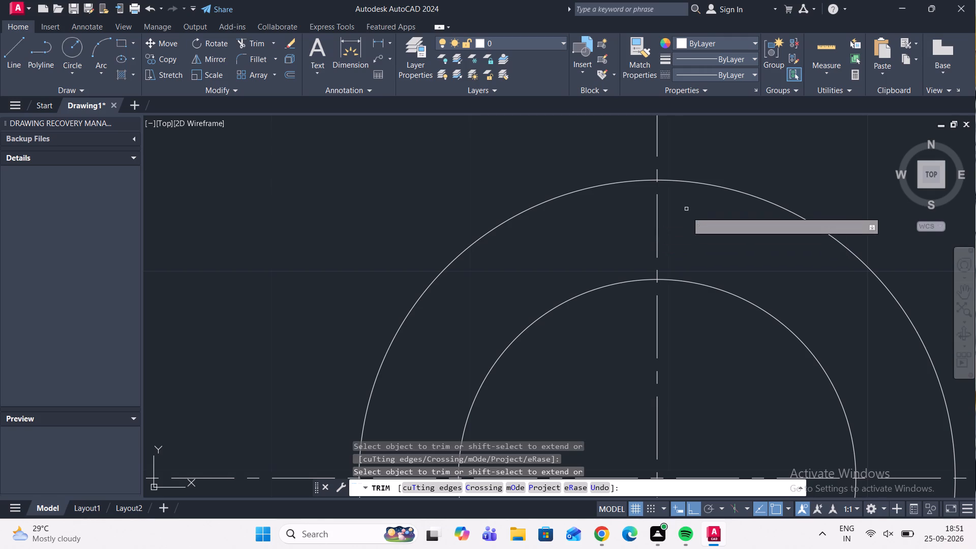
Draw connected lines from the outer circle's top on the centre line: 3 mm up, 2.5 mm left and about 4 mm down across the circle.
left_click(14, 52)
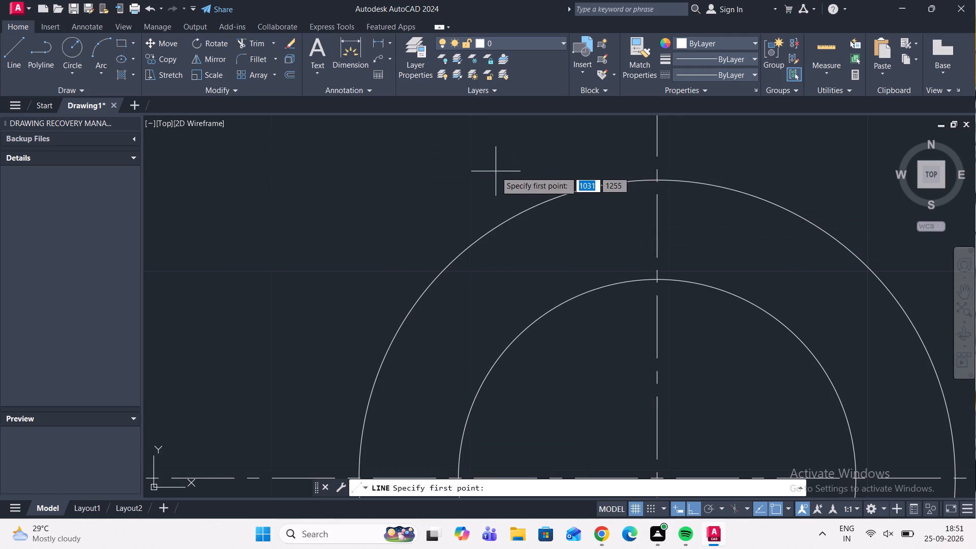
left_click(658, 177)
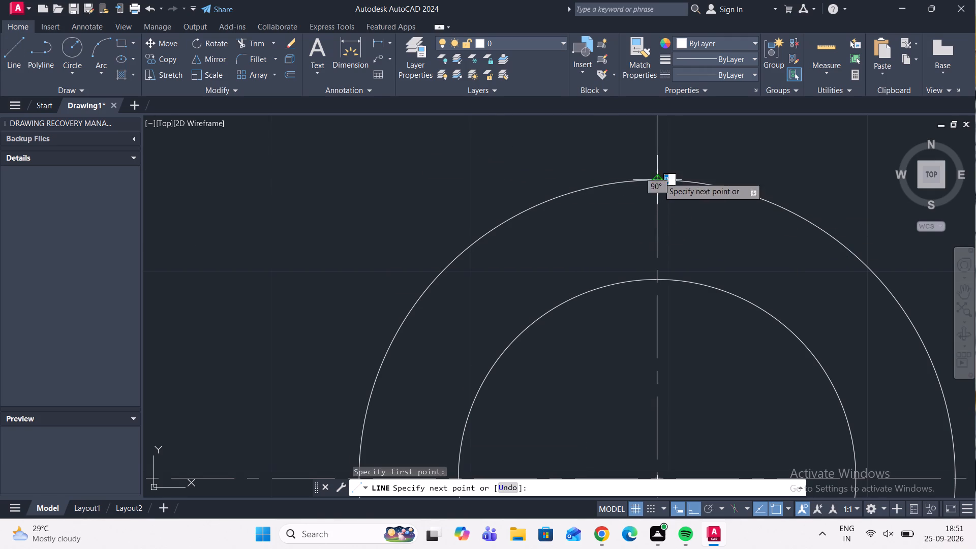
scroll(649, 122, "down", 2)
middle_click_drag(649, 122, 650, 221)
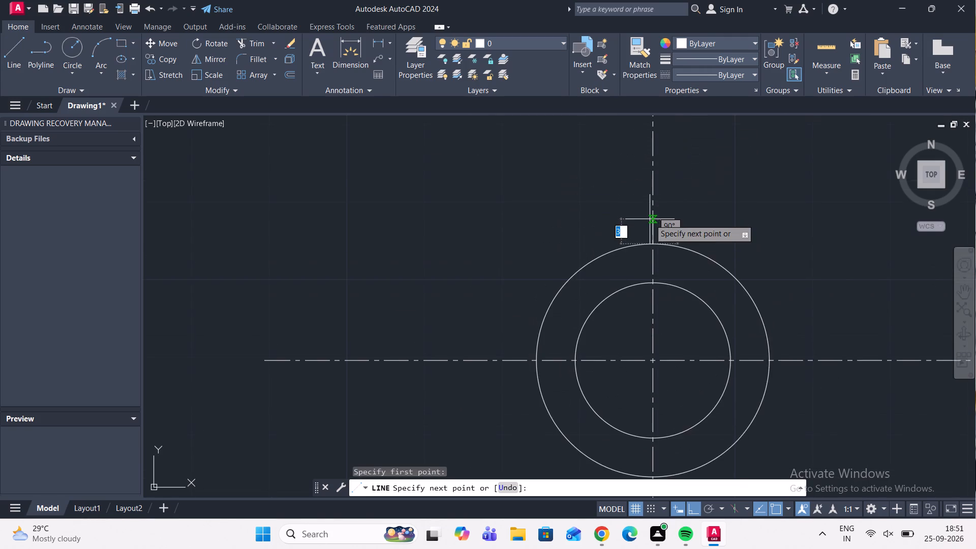
scroll(650, 218, "up", 2)
key("5")
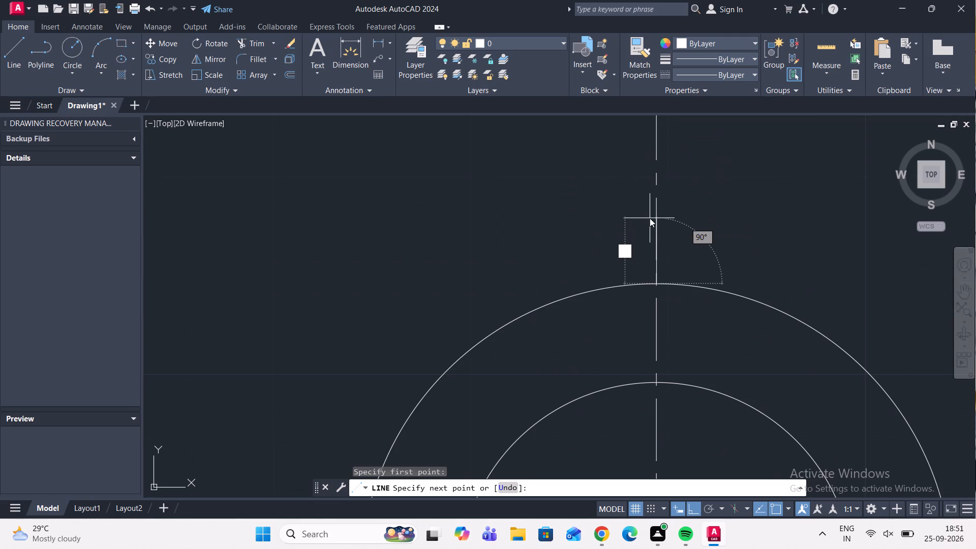
key("Return")
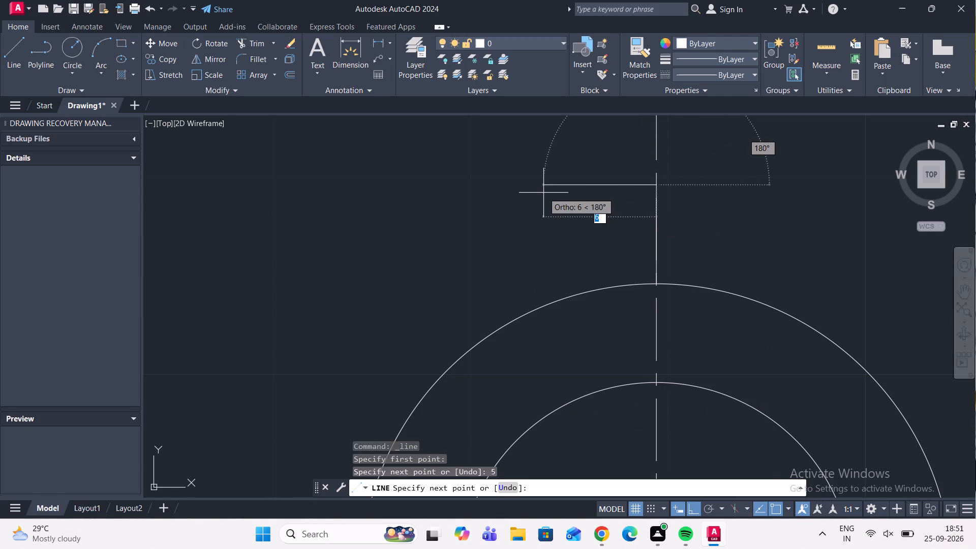
key("ctrl+z")
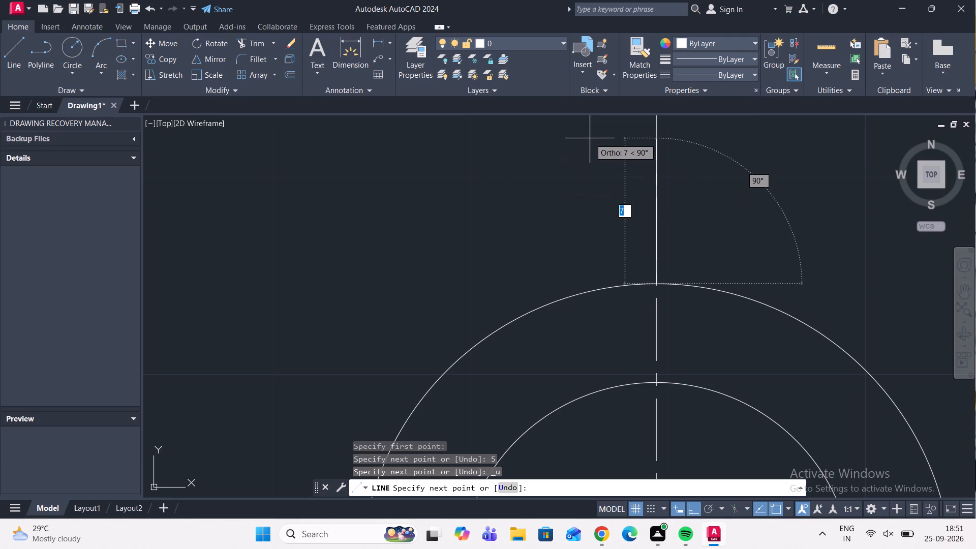
key("3")
key("Return")
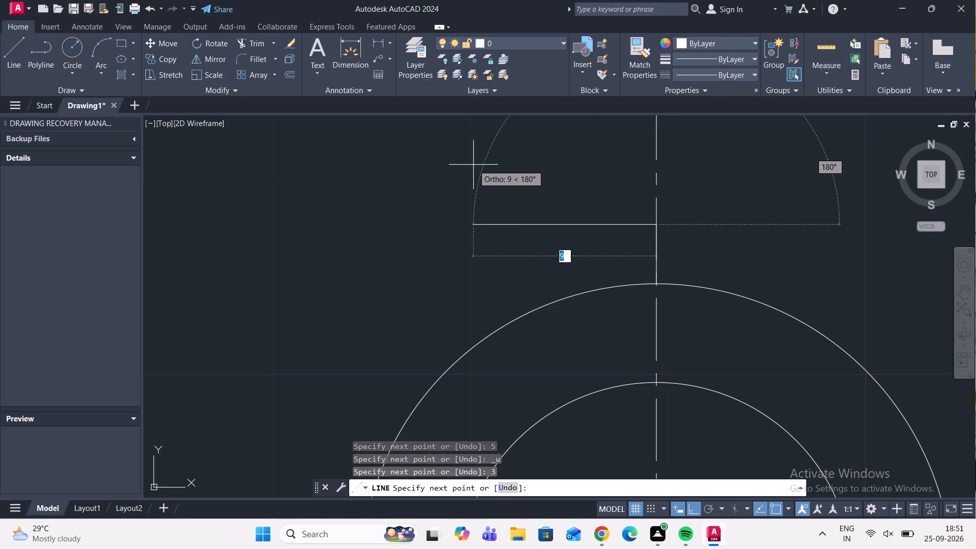
type("2.")
key("5")
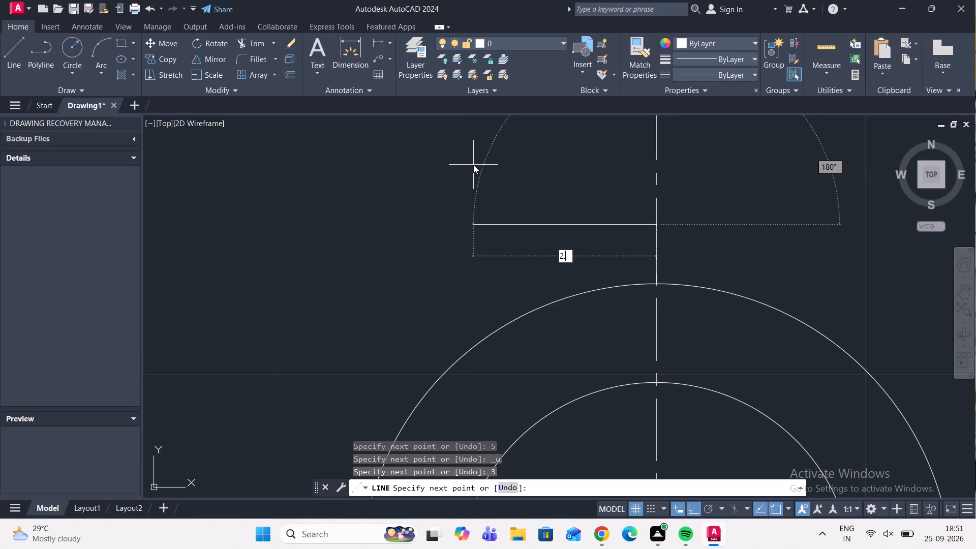
key("Return")
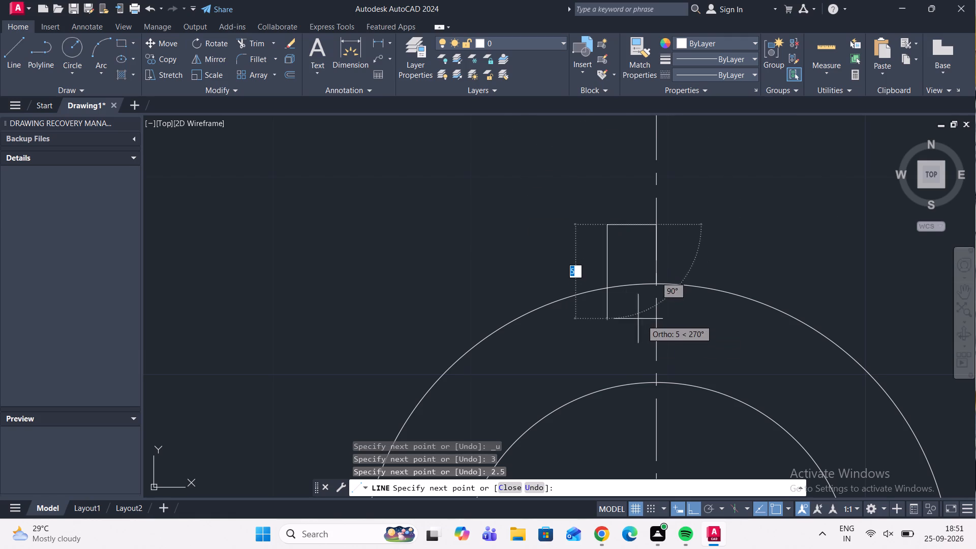
scroll(618, 292, "up", 1)
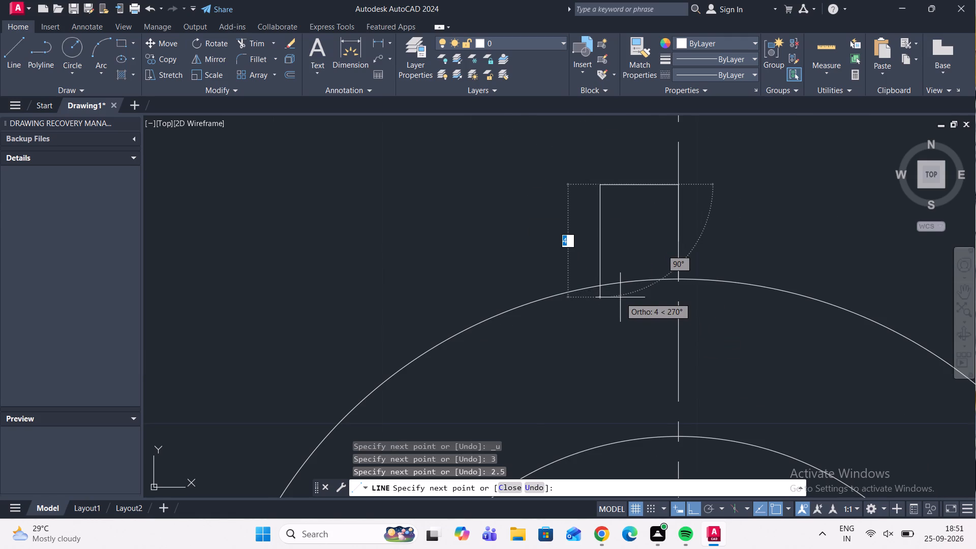
scroll(625, 326, "up", 1)
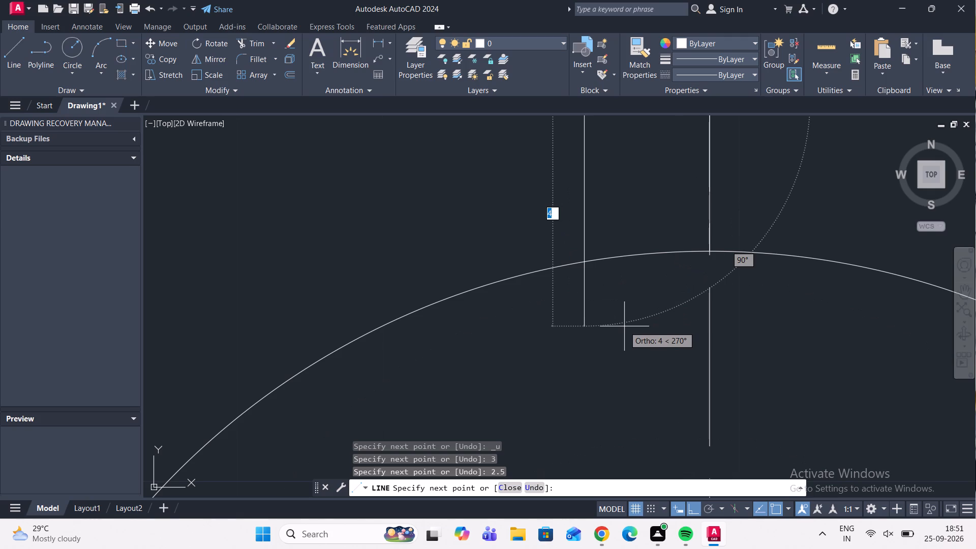
left_click(623, 331)
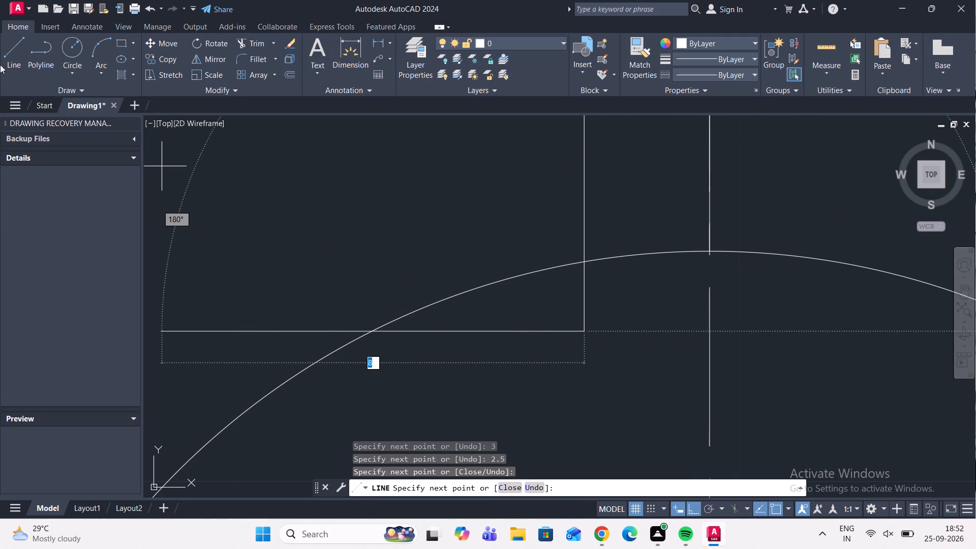
Draw connected lines from the top of the 3 mm vertical line: 2.5 mm right, and down to just inside the outer circle.
left_click(5, 53)
scroll(239, 205, "down", 3)
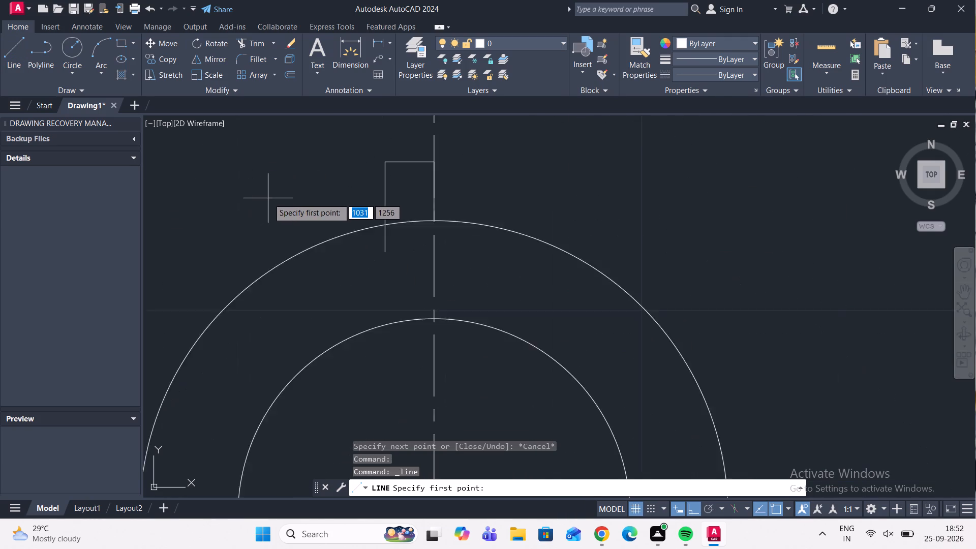
middle_click_drag(293, 194, 86, 257)
middle_click_drag(187, 237, 188, 236)
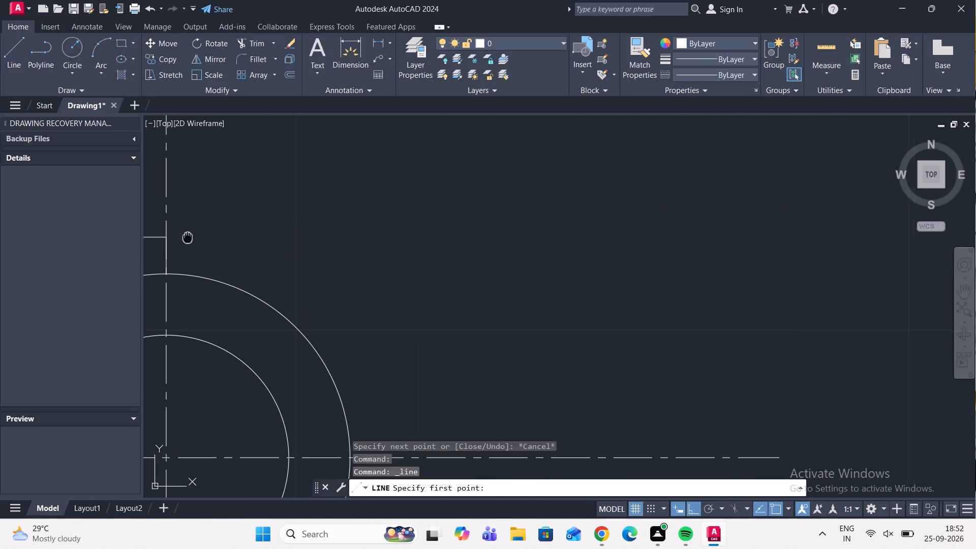
middle_click_drag(188, 236, 291, 207)
scroll(260, 213, "up", 2)
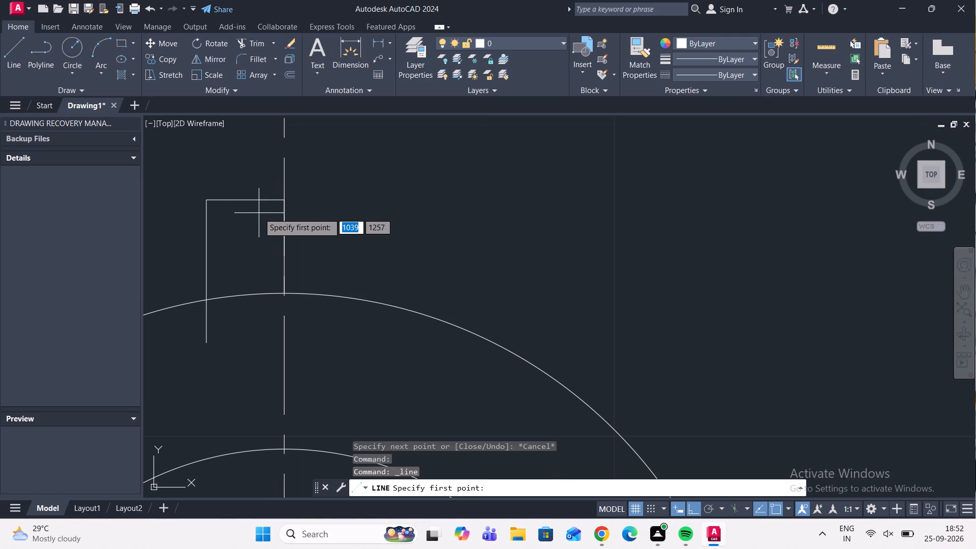
scroll(251, 219, "down", 2)
middle_click_drag(222, 320, 323, 172)
scroll(320, 243, "down", 1)
middle_click_drag(320, 243, 319, 243)
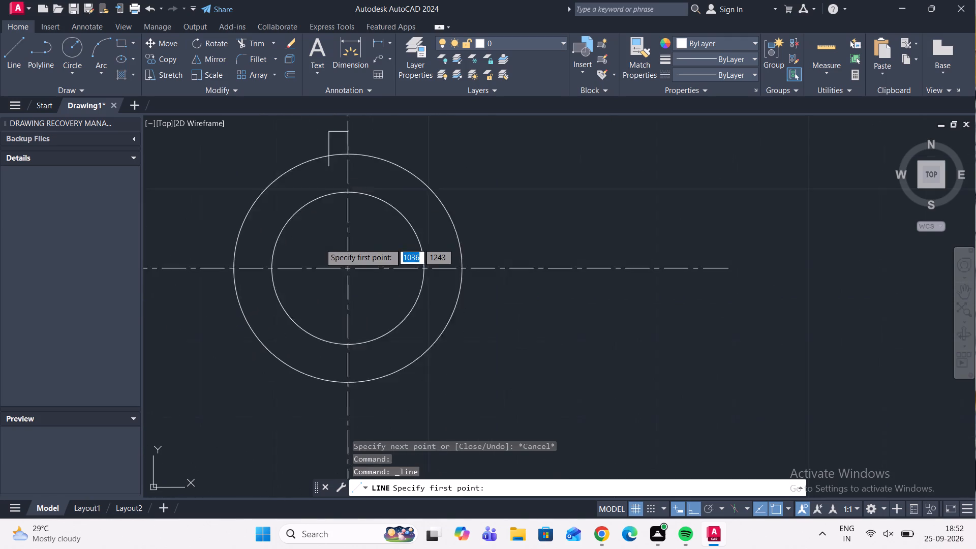
middle_click_drag(319, 243, 338, 83)
middle_click_drag(331, 282, 120, 175)
middle_click_drag(188, 206, 235, 320)
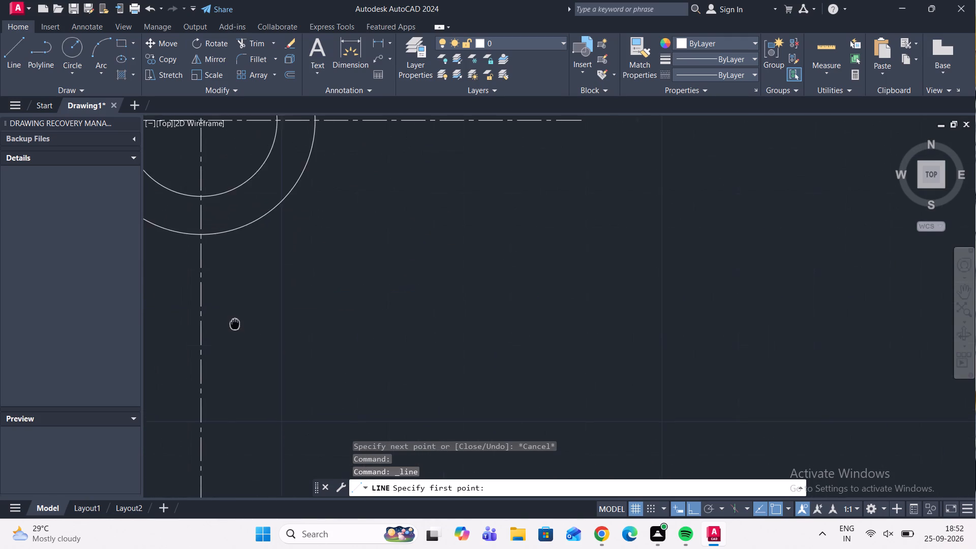
scroll(260, 298, "down", 3)
scroll(267, 232, "up", 2)
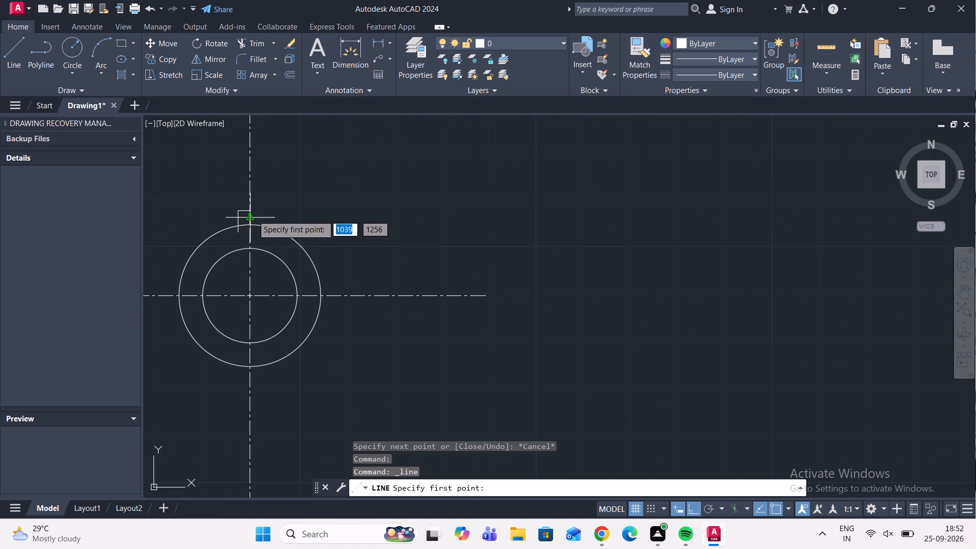
scroll(231, 205, "up", 2)
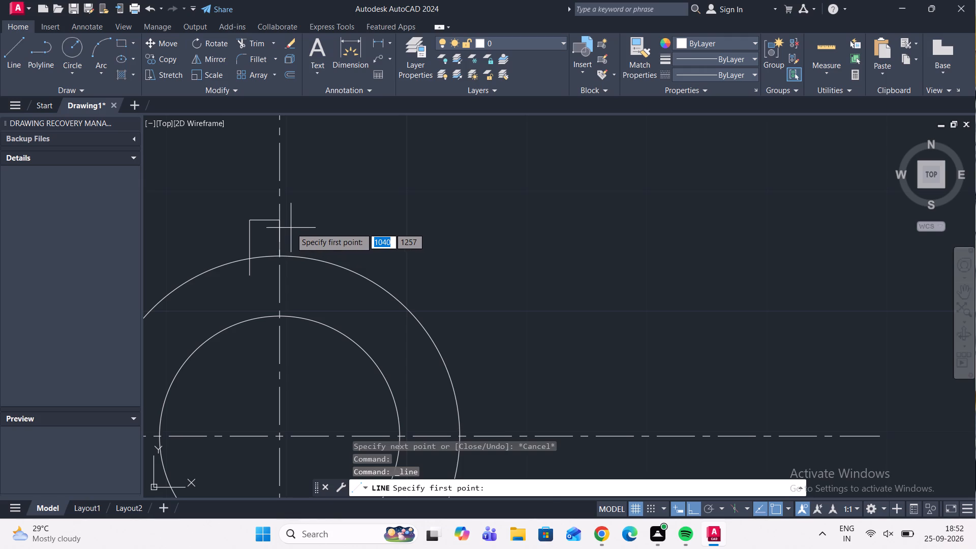
scroll(291, 228, "up", 1)
left_click(273, 216)
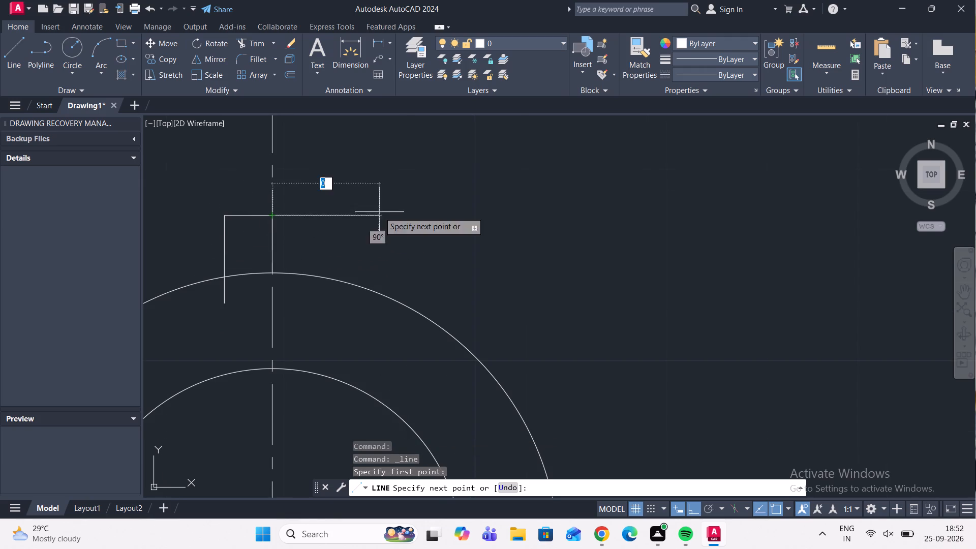
scroll(358, 320, "down", 2)
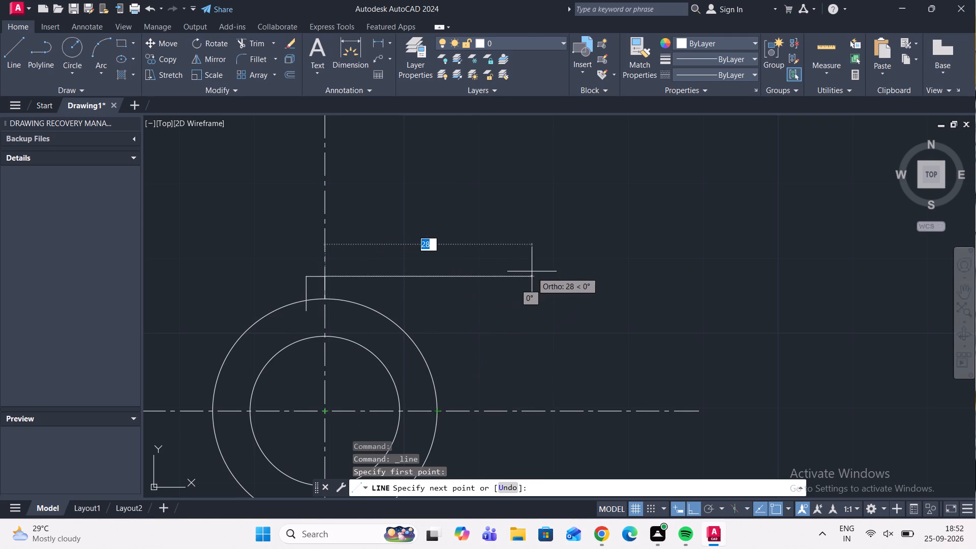
type("2.5")
key("Return")
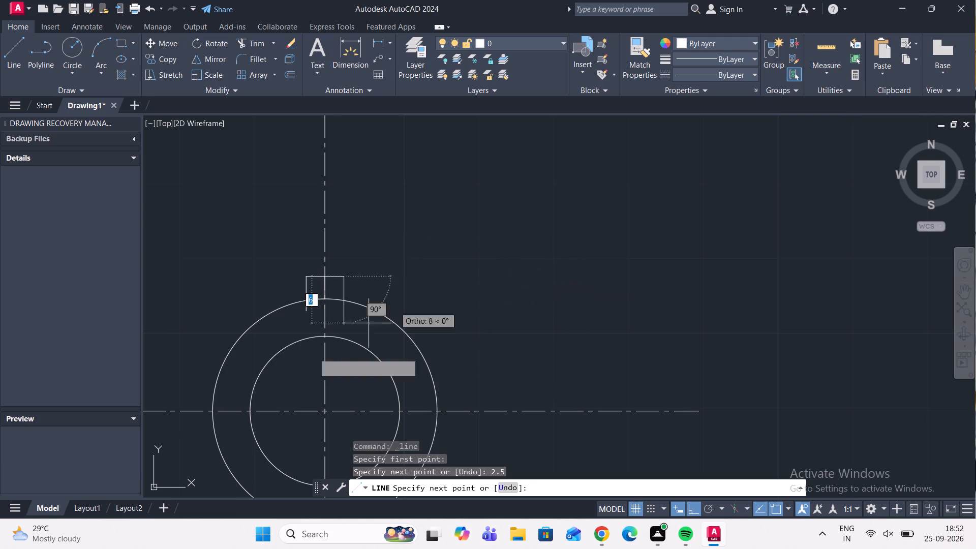
scroll(229, 390, "up", 3)
scroll(507, 245, "down", 3)
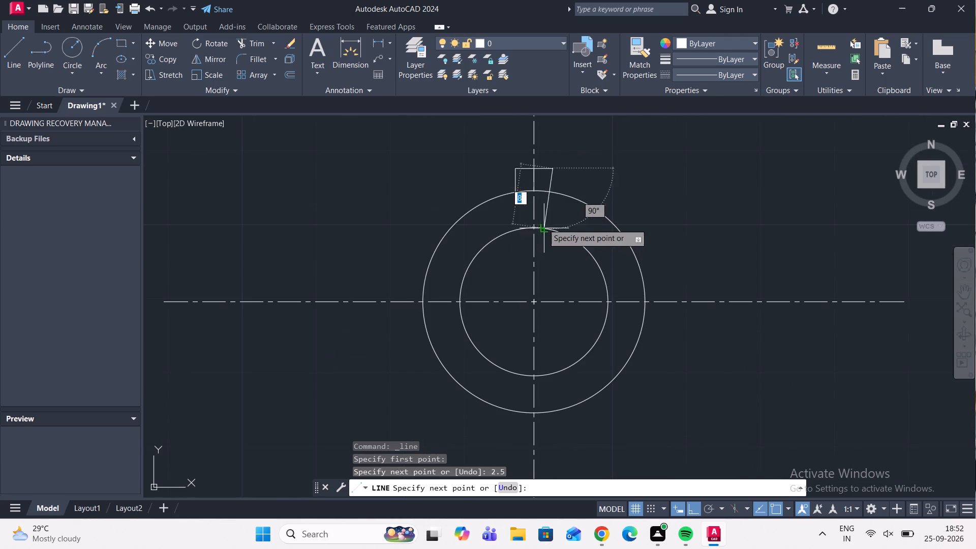
scroll(548, 210, "up", 2)
left_click(550, 207)
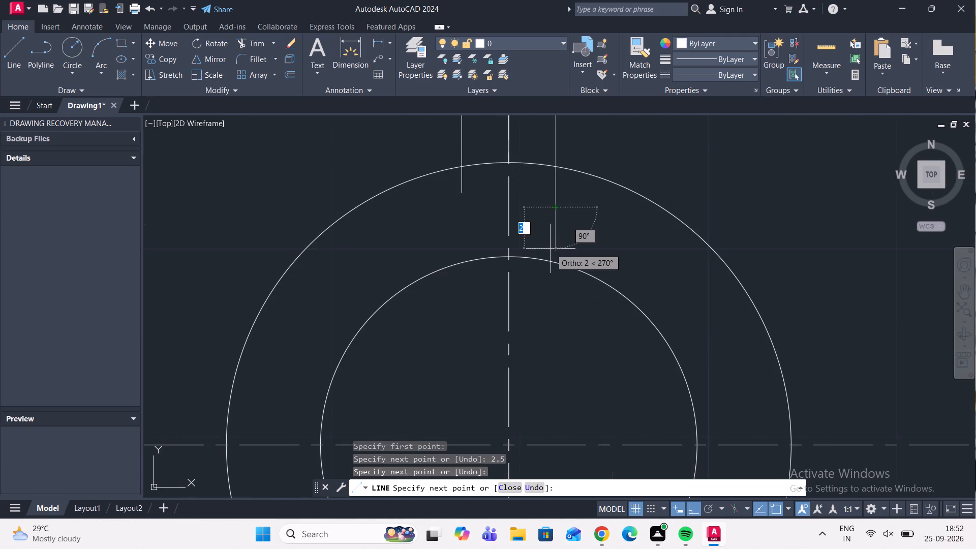
key("Escape")
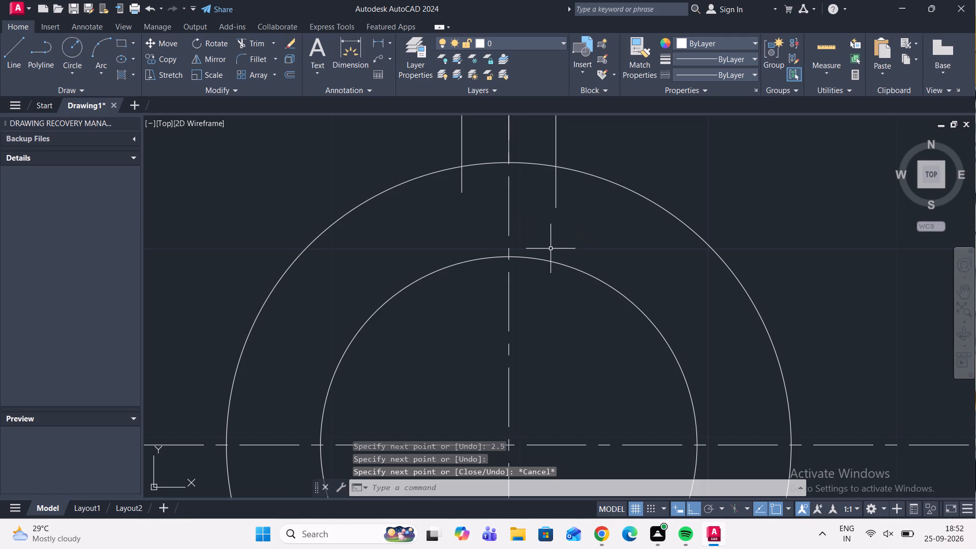
Trim the ends of both side lines inside the outer circle and the outer circle's arc between them.
left_click(246, 44)
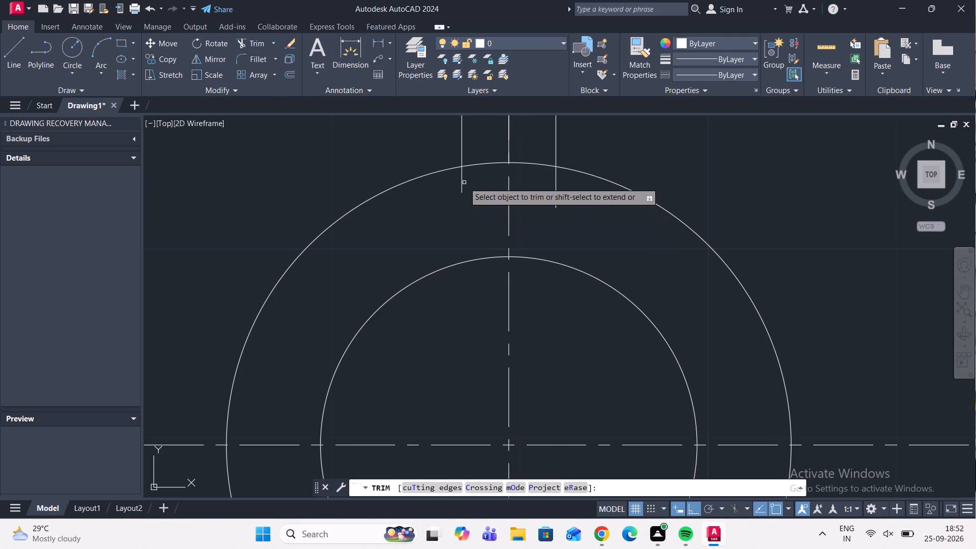
left_click(461, 179)
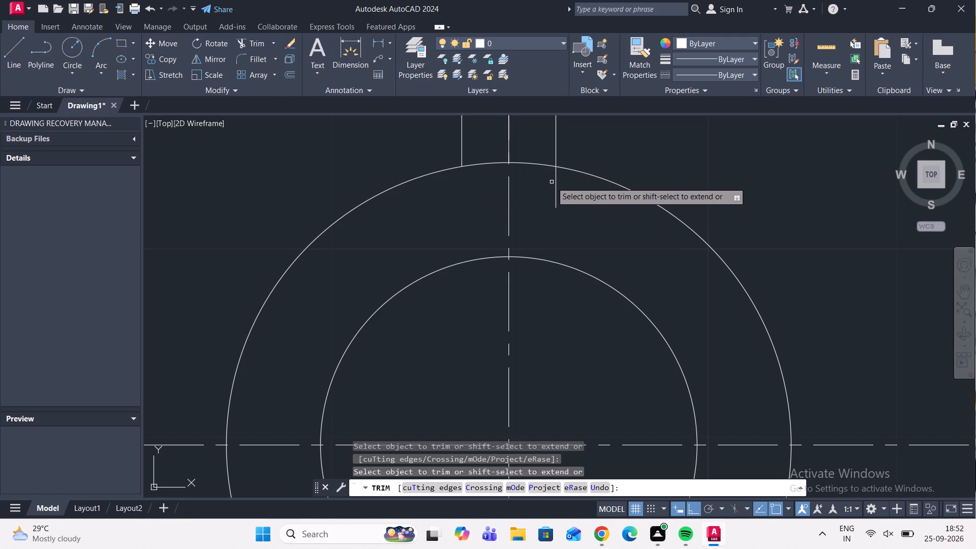
left_click(555, 182)
left_click(542, 164)
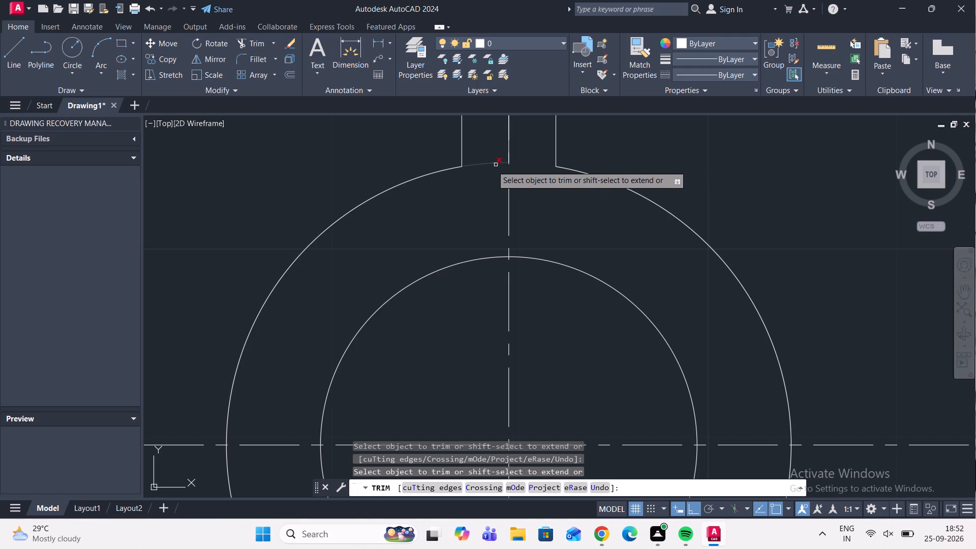
left_click(481, 164)
Trim away the solid vertical line in the middle of the rectangular tab, keeping the centre line.
scroll(508, 143, "down", 3)
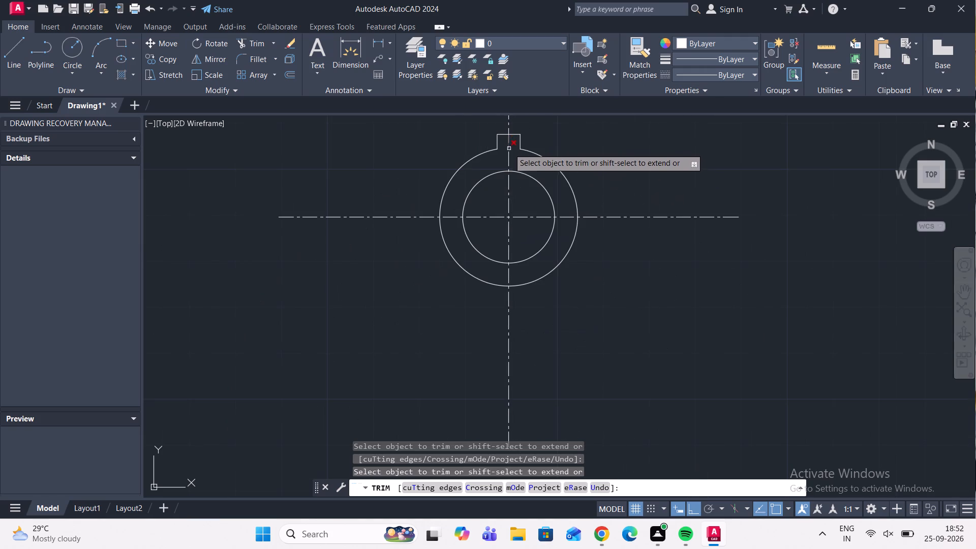
scroll(509, 149, "up", 2)
middle_click_drag(535, 167, 564, 293)
scroll(542, 250, "up", 1)
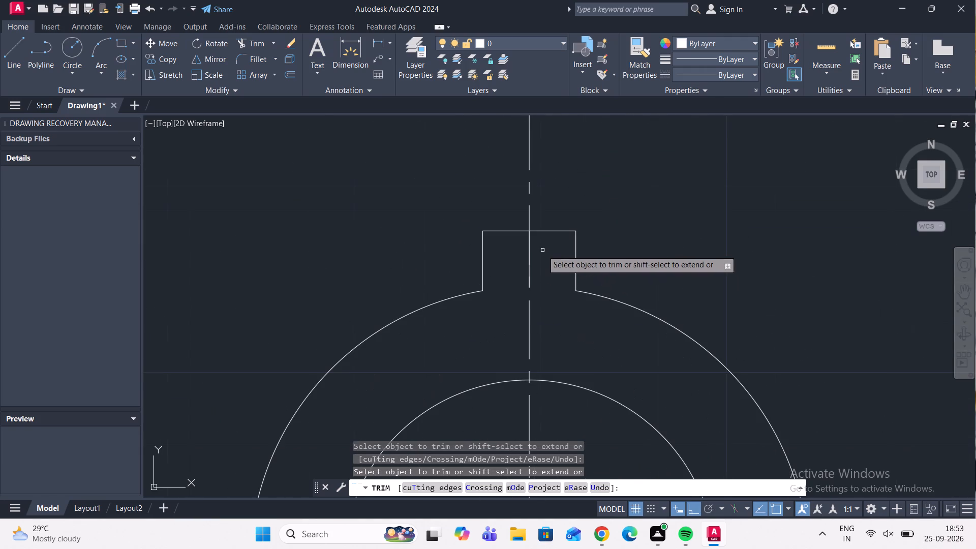
left_click(529, 251)
scroll(524, 252, "down", 3)
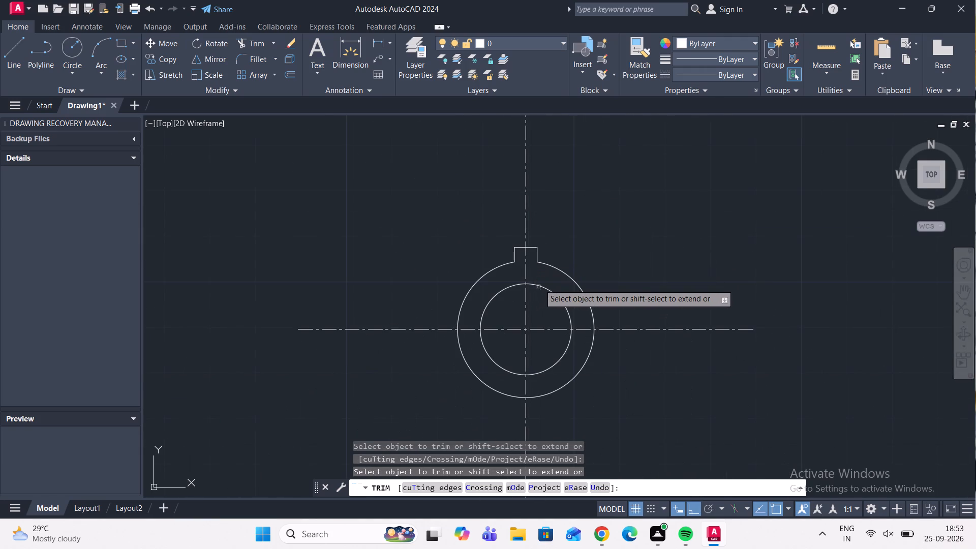
scroll(528, 262, "down", 1)
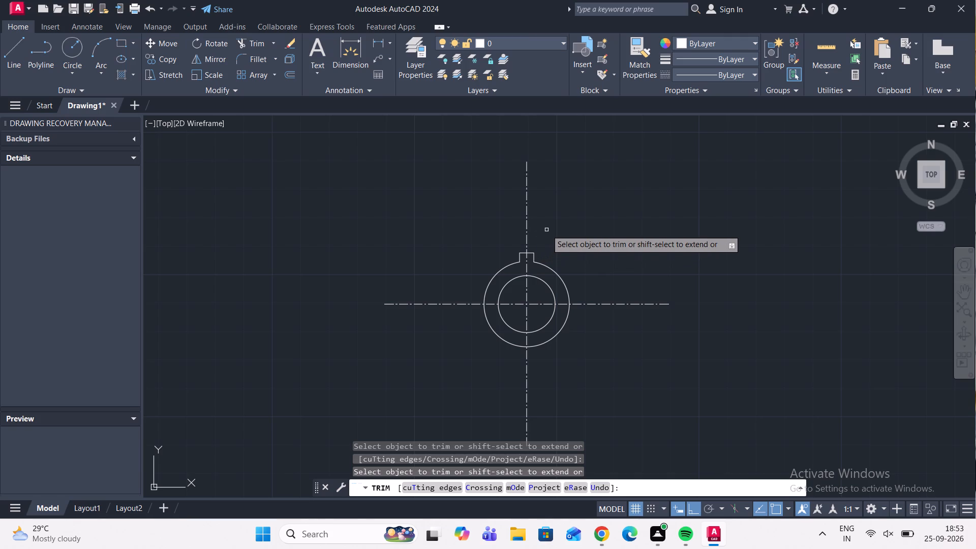
key("Escape")
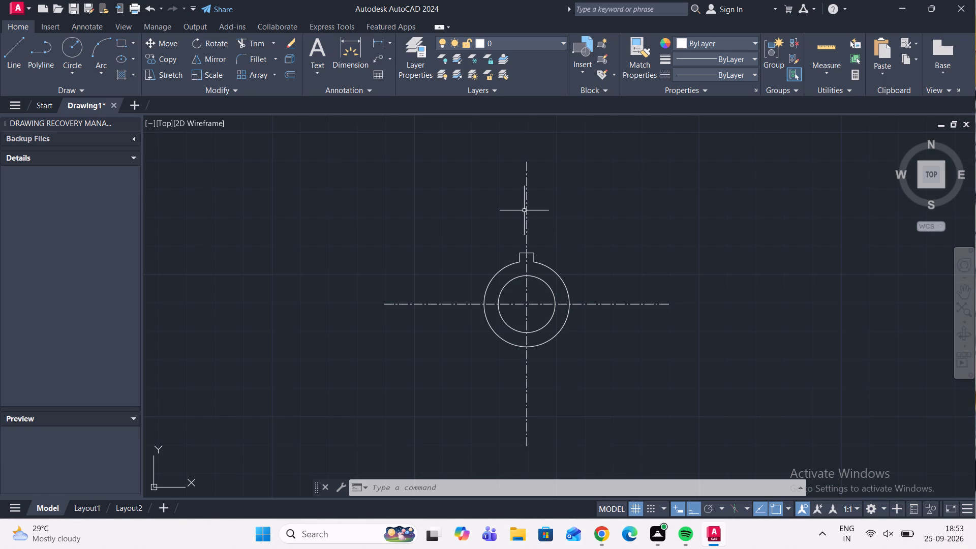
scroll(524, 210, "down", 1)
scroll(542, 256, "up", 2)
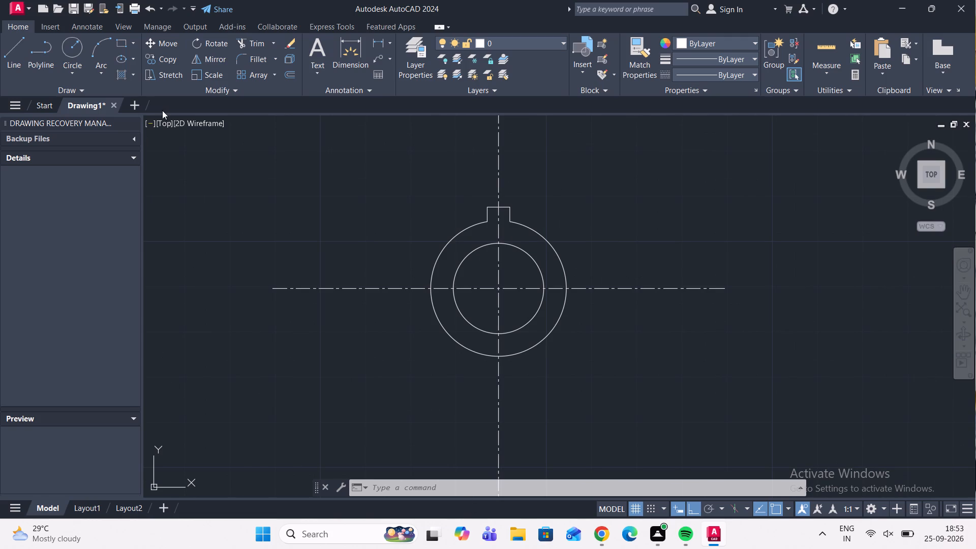
Draw a circle of radius 20 mm centred on the intersection of the centre lines.
left_click(79, 48)
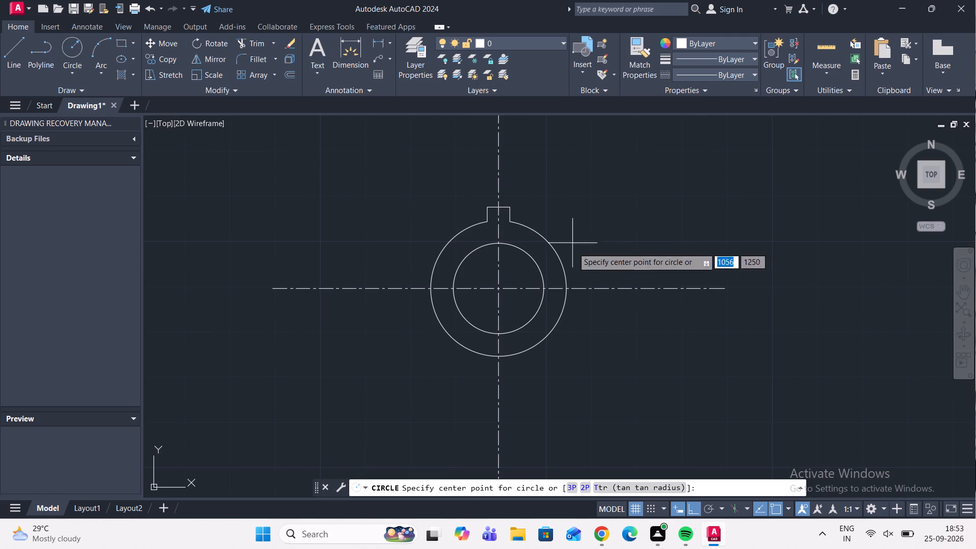
left_click(499, 289)
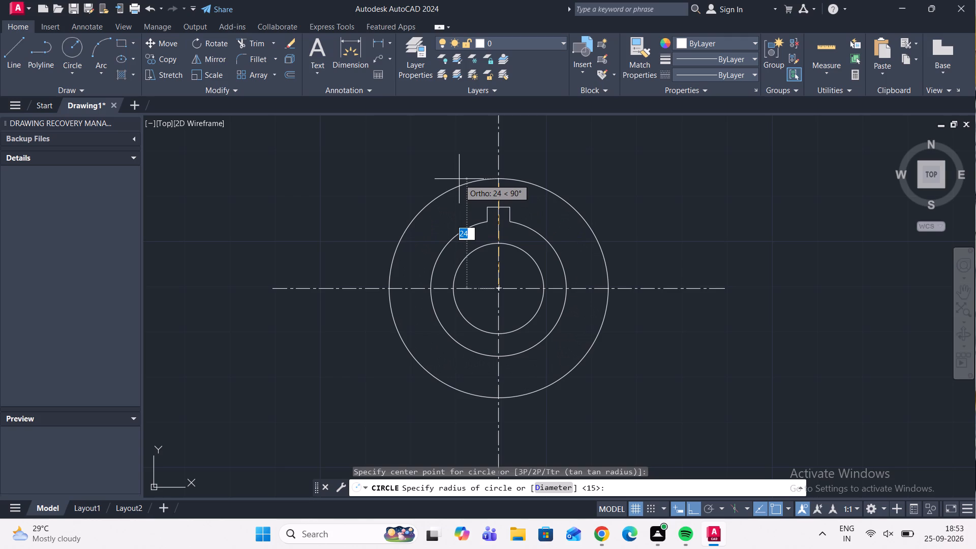
type("20")
key("Return")
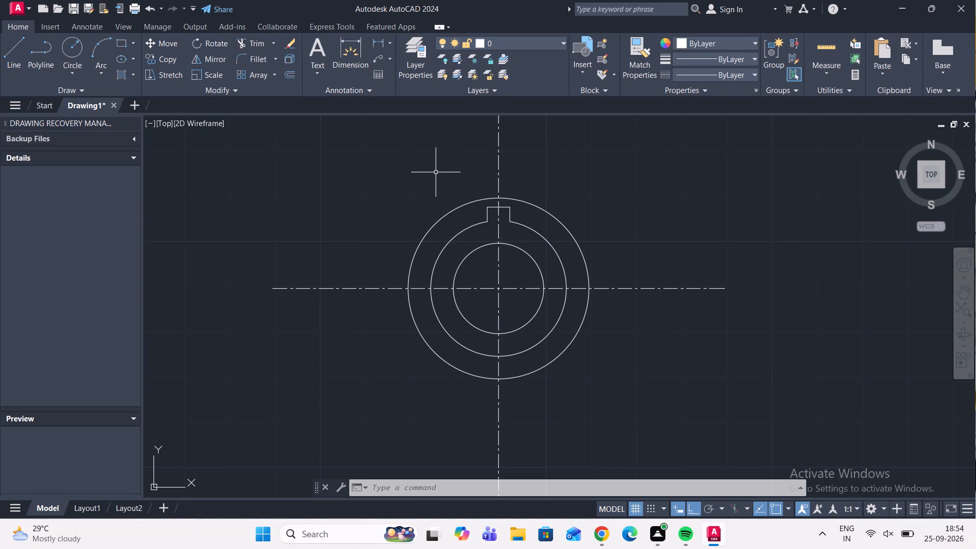
Draw a concentric circle of radius 35 mm from the intersection of the centre lines.
scroll(454, 203, "down", 1)
scroll(465, 201, "up", 2)
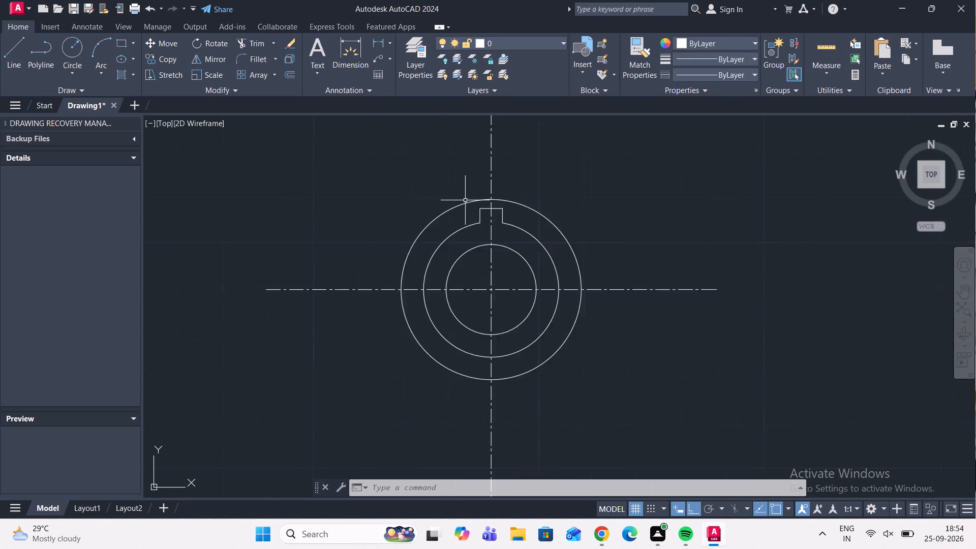
middle_click_drag(479, 189, 449, 205)
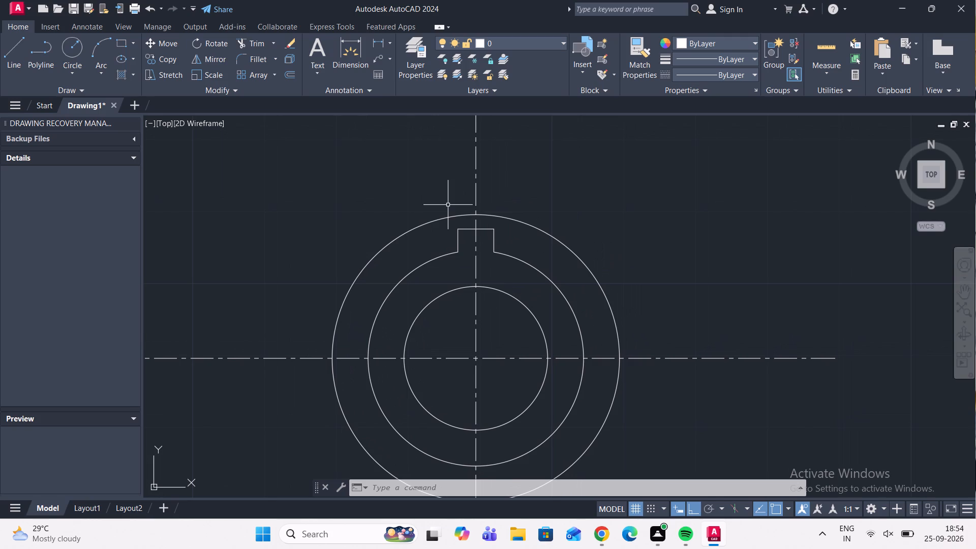
left_click(73, 53)
left_click(478, 357)
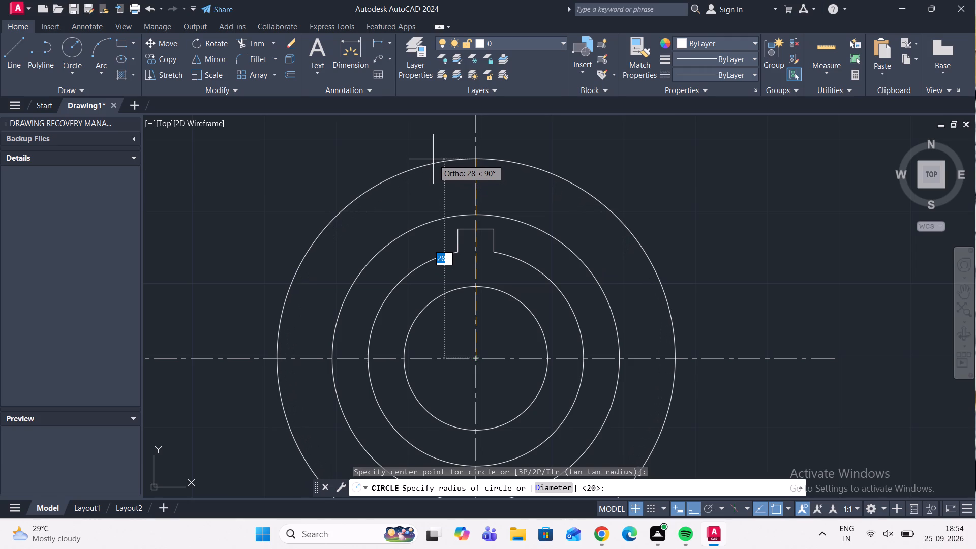
type("35")
key("Return")
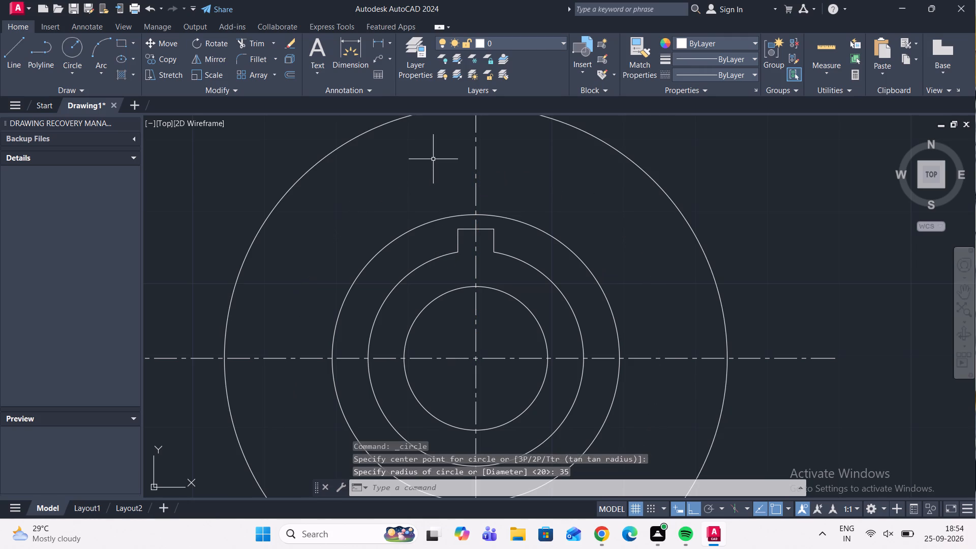
Draw a concentric circle of radius 40 mm from the intersection of the centre lines.
scroll(428, 161, "down", 1)
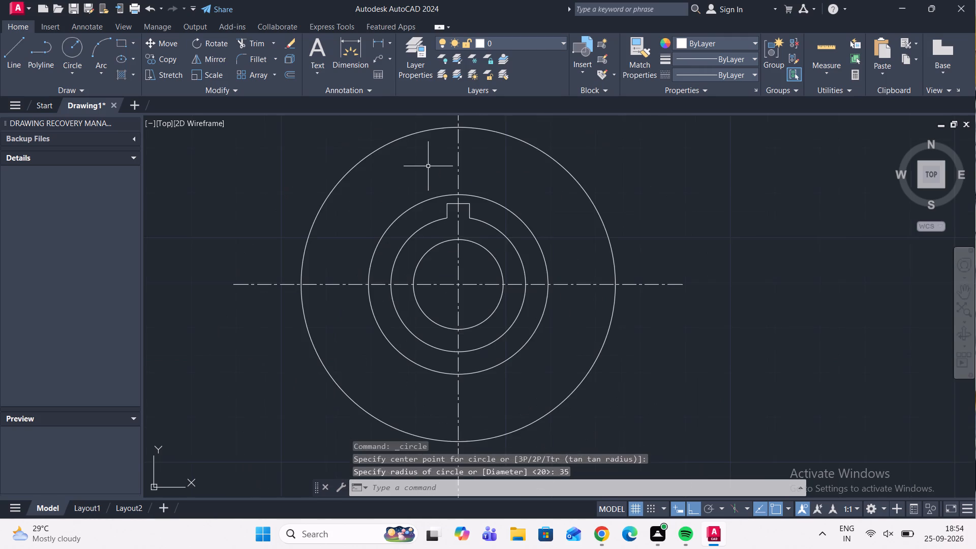
middle_click_drag(432, 170, 395, 251)
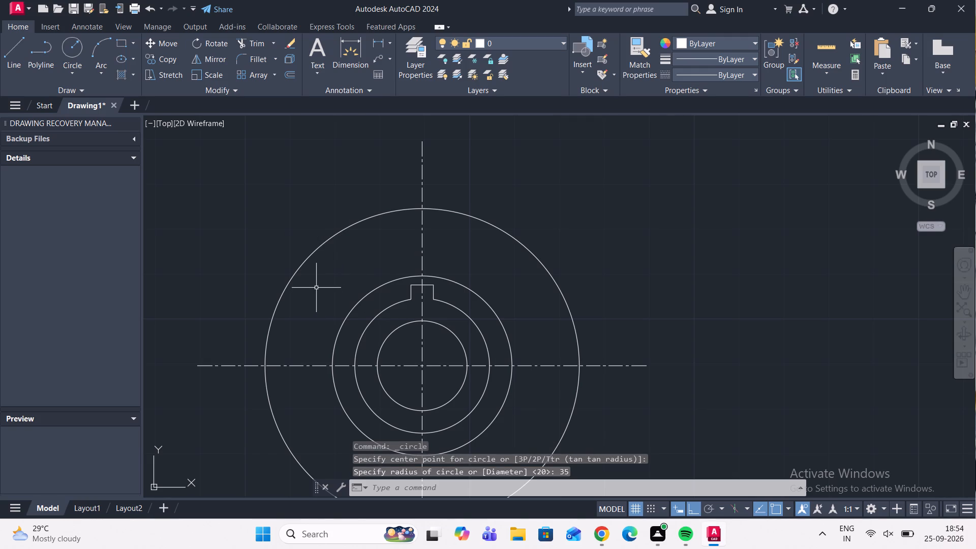
scroll(318, 286, "down", 1)
scroll(382, 260, "up", 1)
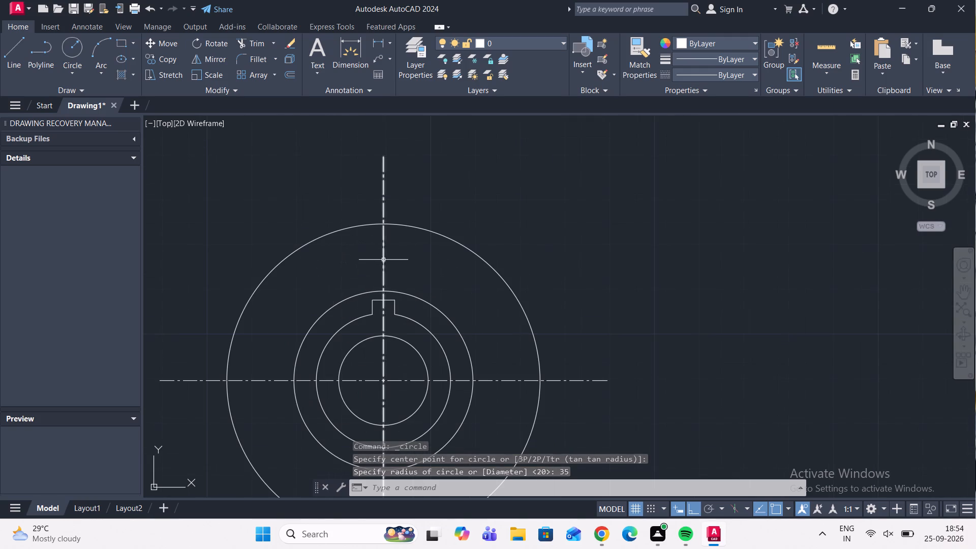
left_click(75, 50)
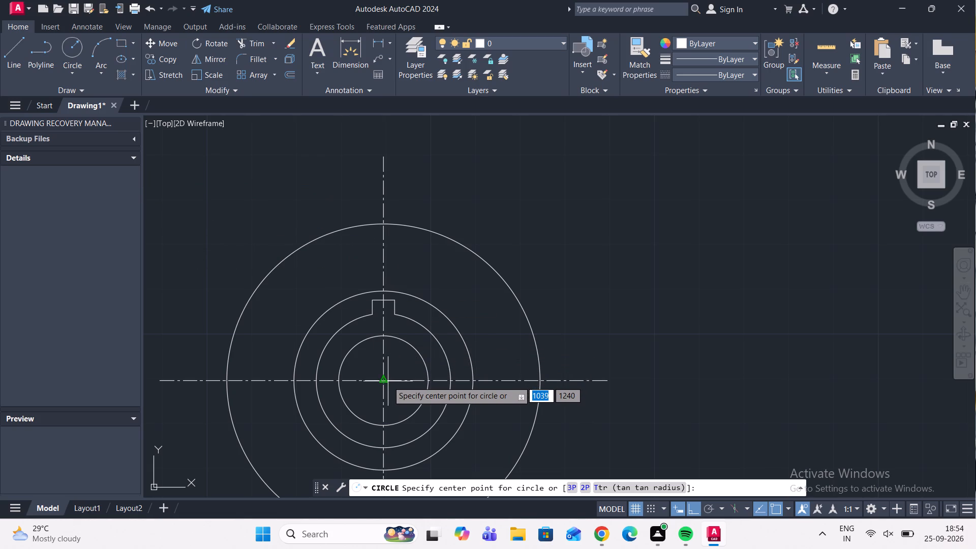
scroll(384, 380, "up", 3)
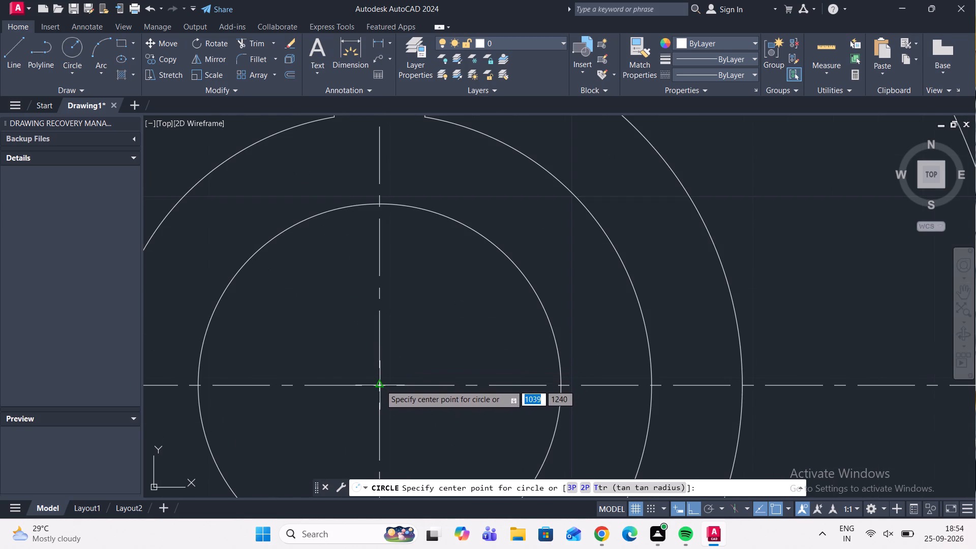
left_click(380, 385)
scroll(363, 265, "down", 5)
scroll(347, 226, "up", 2)
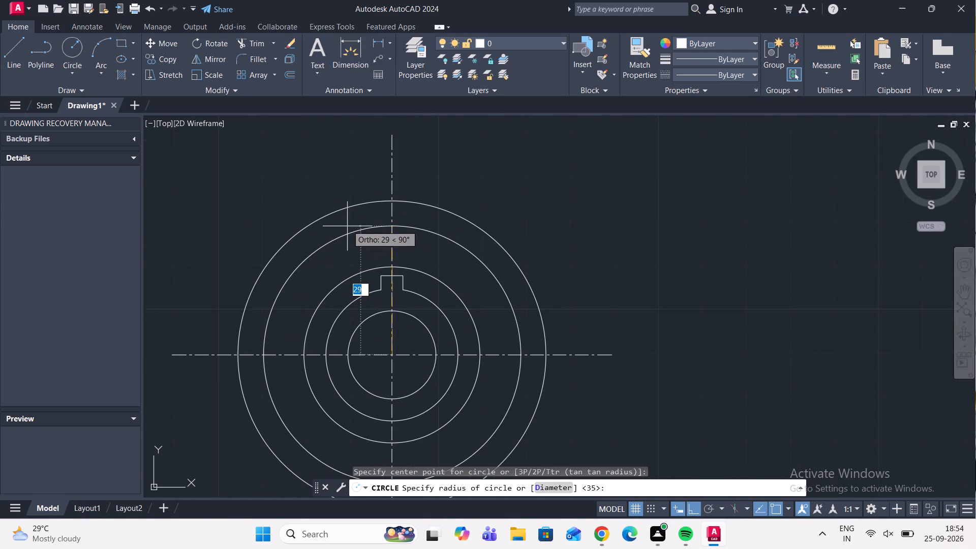
scroll(332, 173, "up", 1)
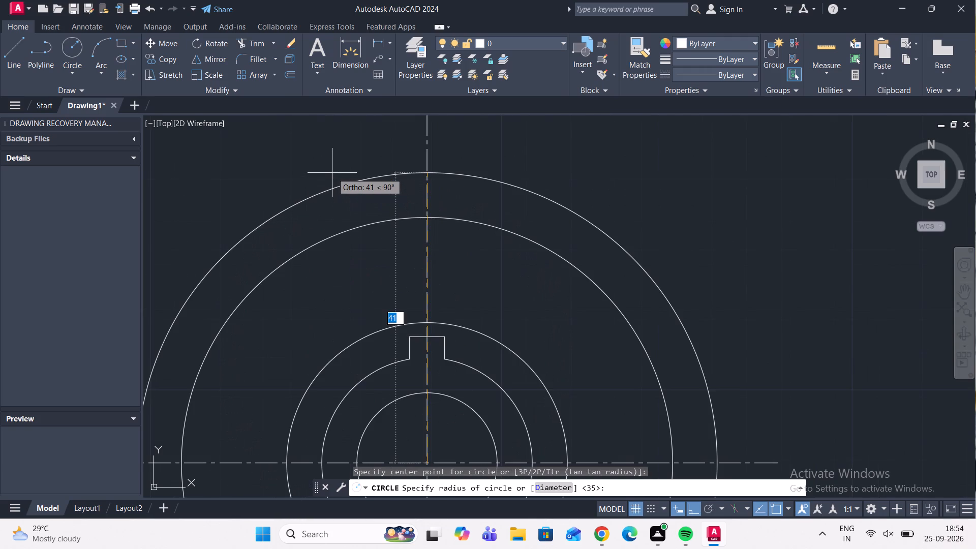
type("40")
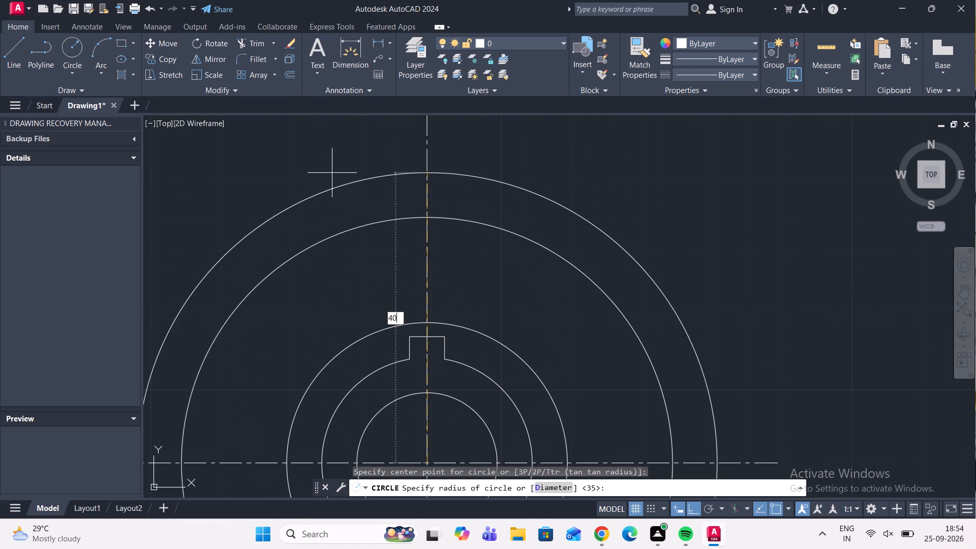
key("Return")
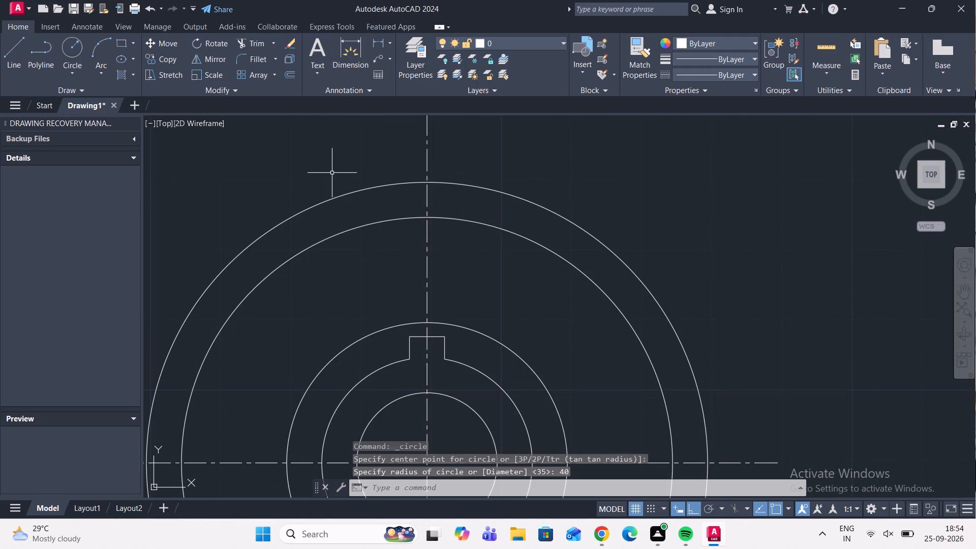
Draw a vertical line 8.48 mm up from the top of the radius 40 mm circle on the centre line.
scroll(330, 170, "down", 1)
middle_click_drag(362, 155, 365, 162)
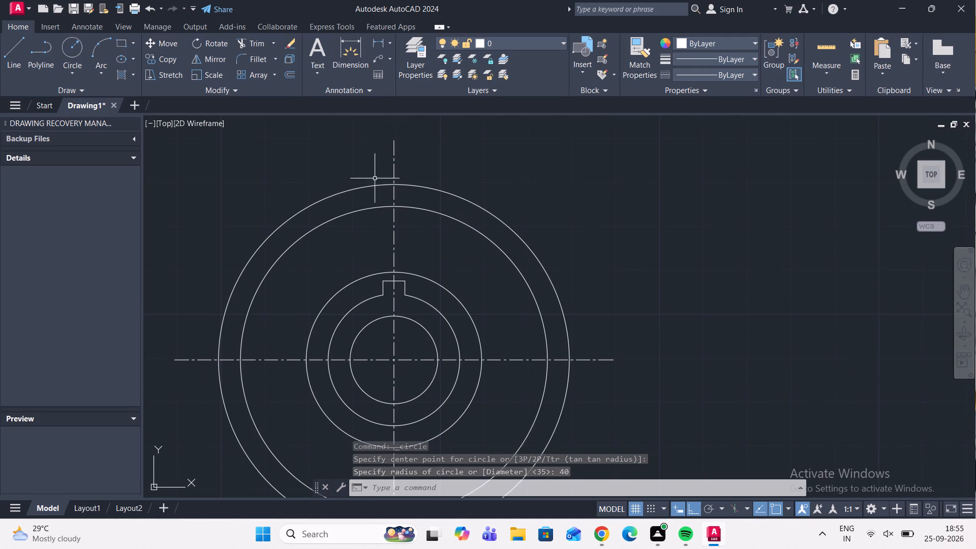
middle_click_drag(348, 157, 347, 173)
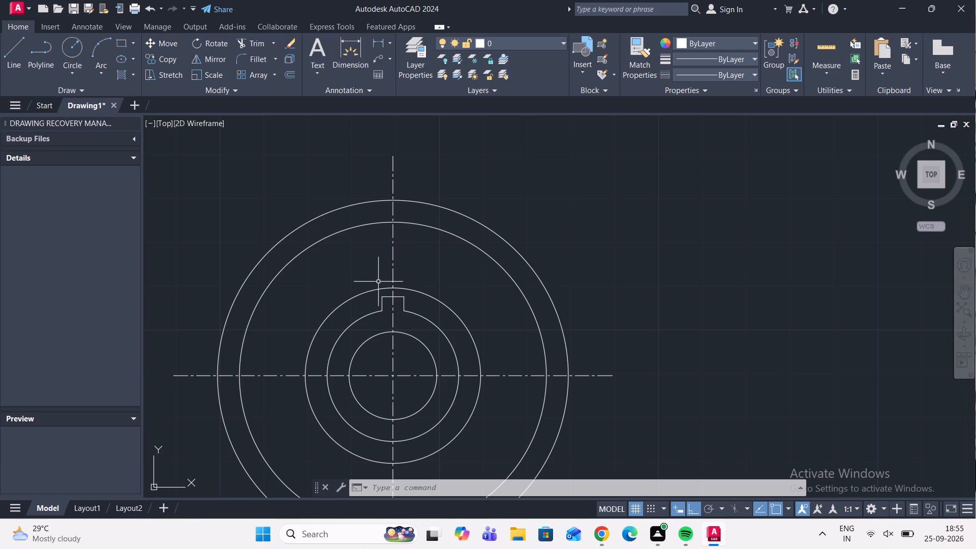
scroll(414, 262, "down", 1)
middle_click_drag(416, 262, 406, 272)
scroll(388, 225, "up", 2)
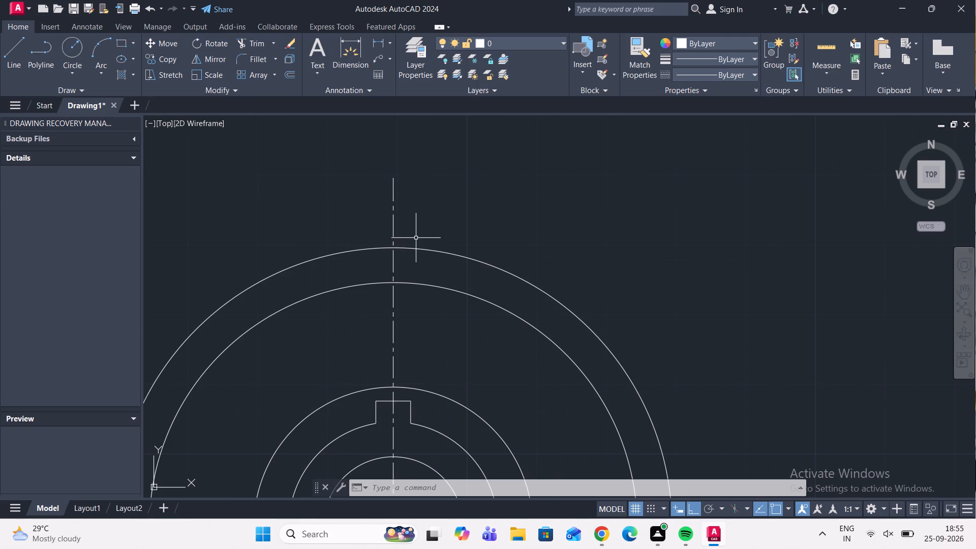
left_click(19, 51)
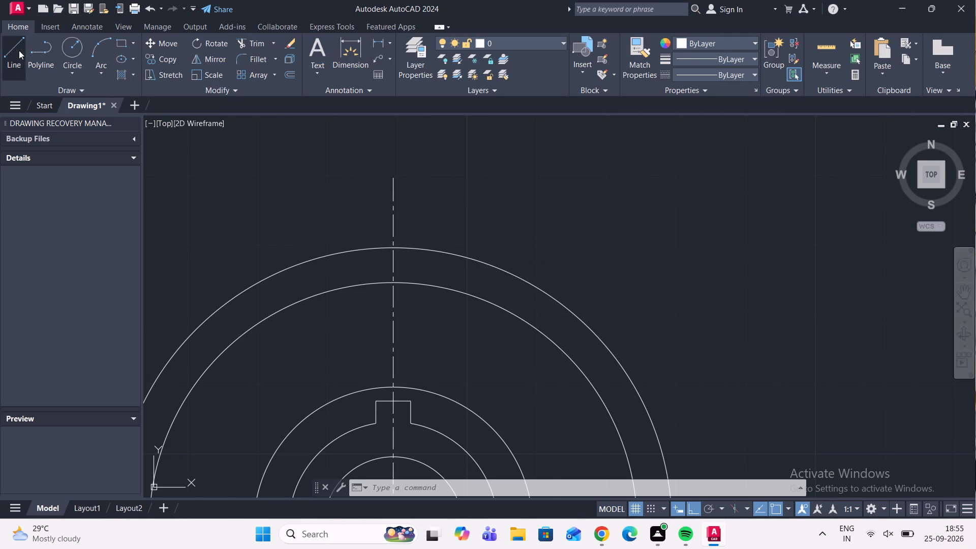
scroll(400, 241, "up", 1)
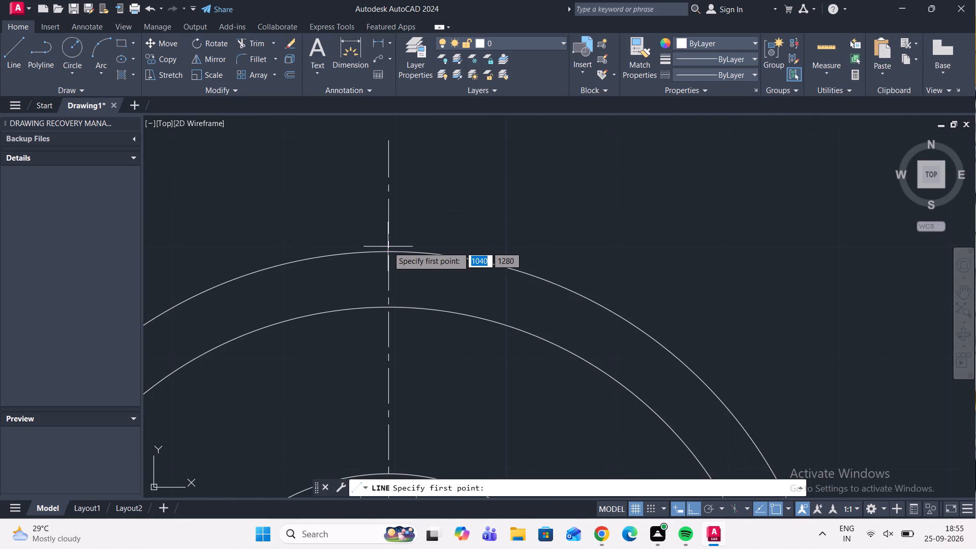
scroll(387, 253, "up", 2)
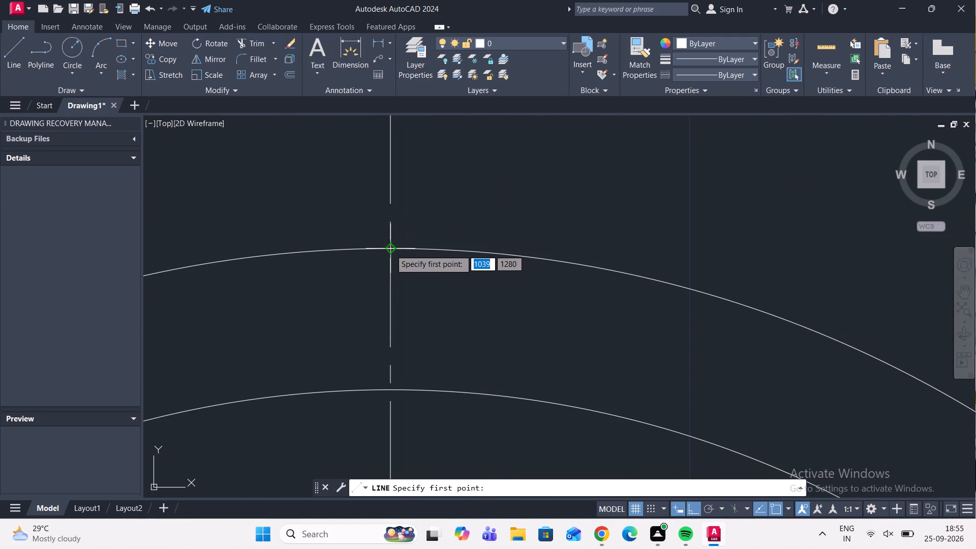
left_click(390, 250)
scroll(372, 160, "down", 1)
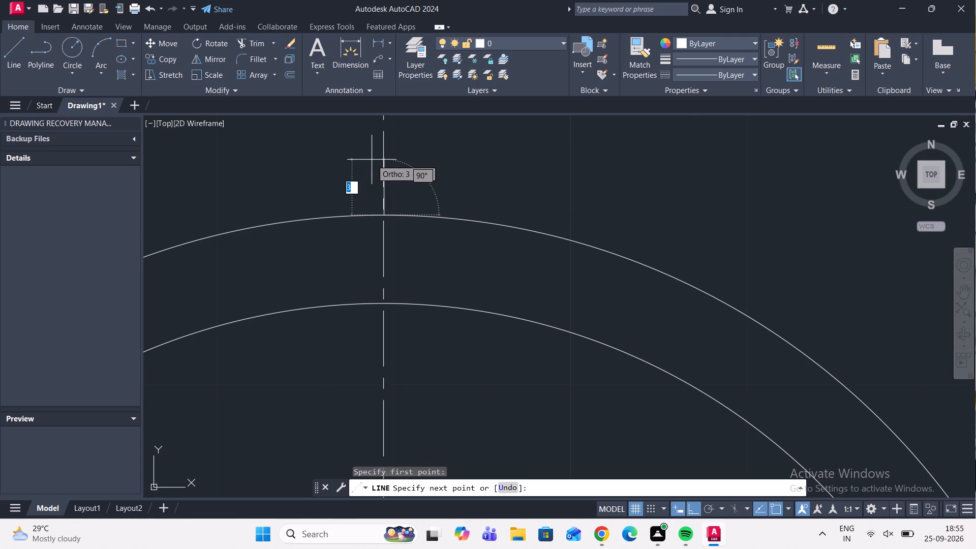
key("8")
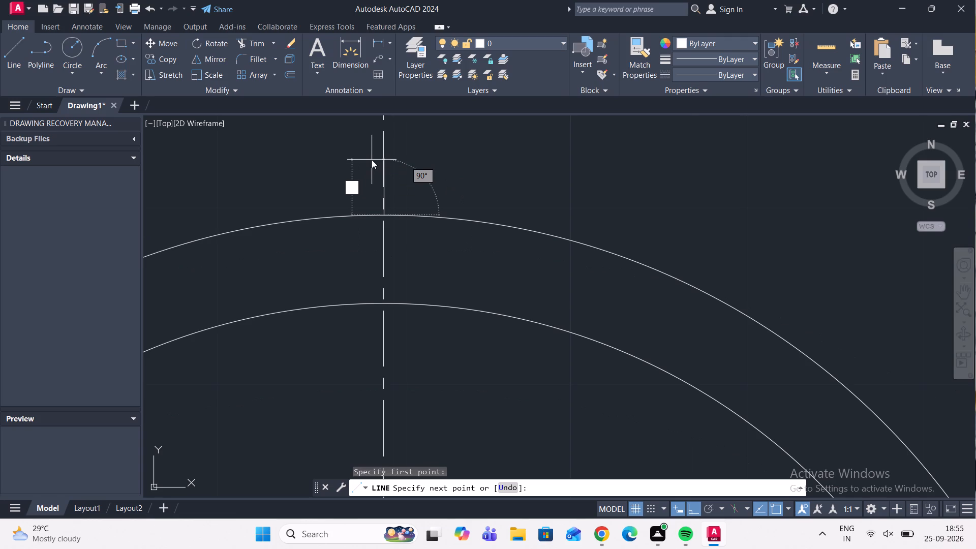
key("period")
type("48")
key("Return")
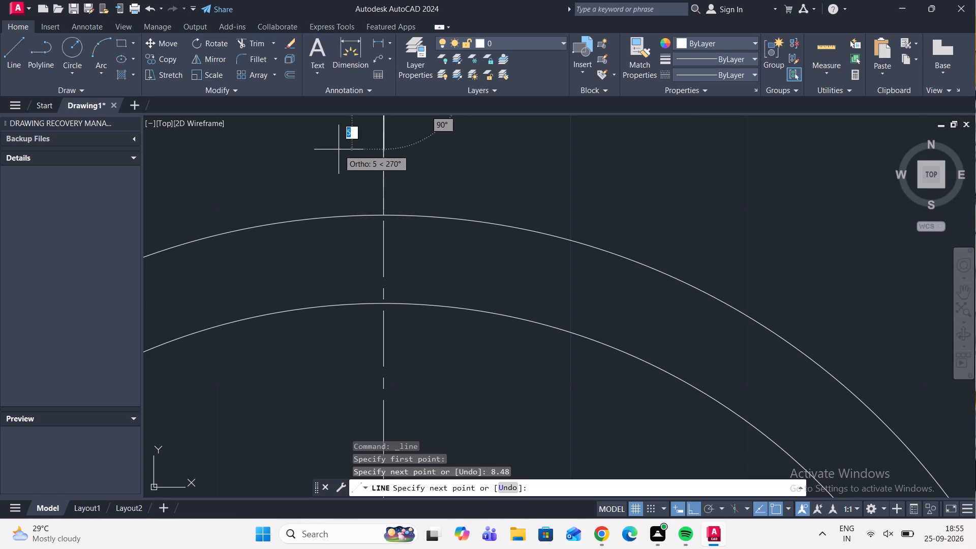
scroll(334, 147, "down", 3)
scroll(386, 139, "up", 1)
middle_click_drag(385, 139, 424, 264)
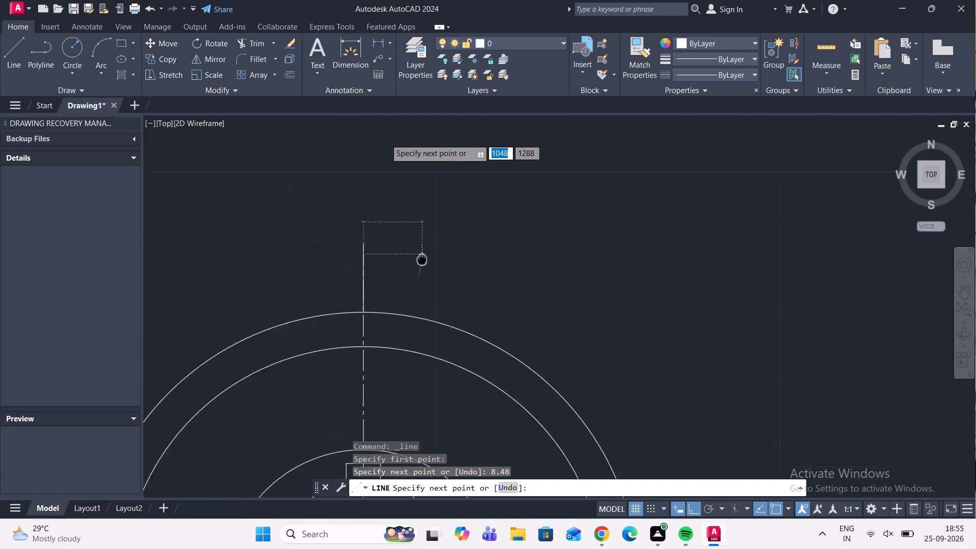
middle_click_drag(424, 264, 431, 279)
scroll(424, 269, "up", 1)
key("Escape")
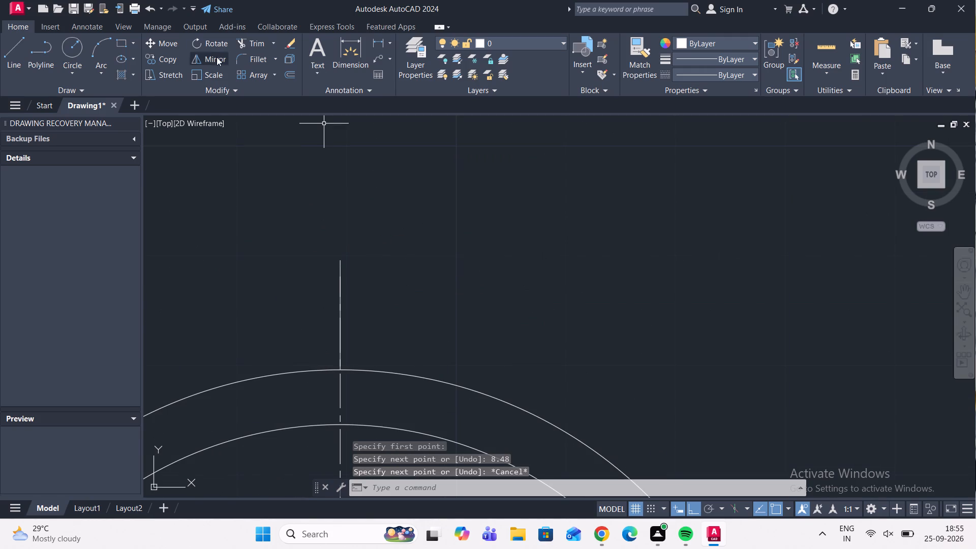
Trim away both the centre line's extension and the 8.48 mm line above the radius 40 mm circle.
left_click(255, 45)
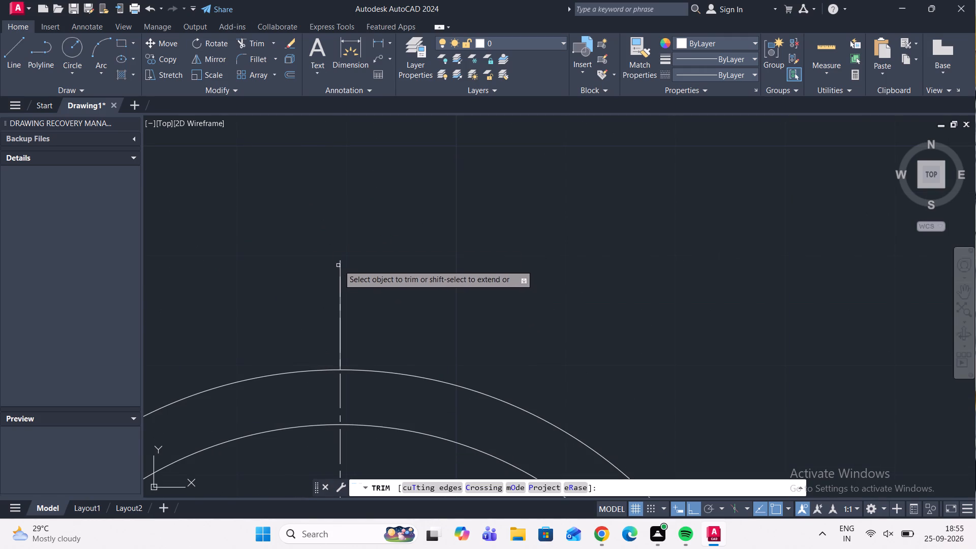
left_click(340, 267)
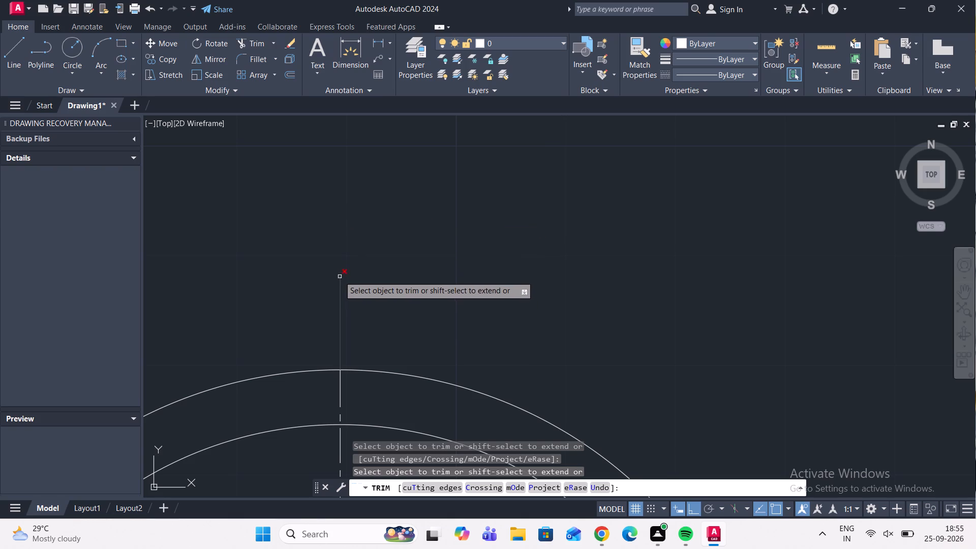
scroll(367, 266, "down", 2)
left_click_drag(371, 289, 371, 289)
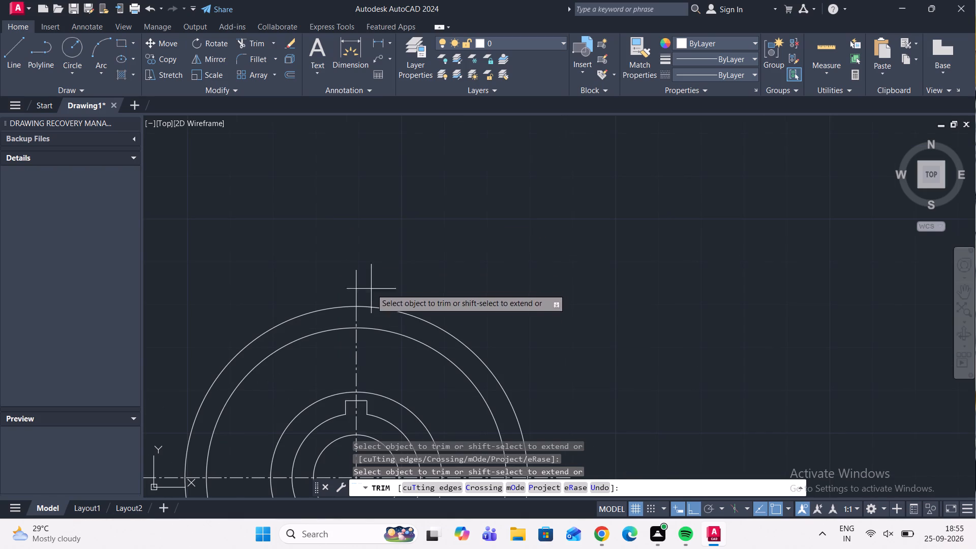
left_click_drag(371, 289, 335, 291)
Draw a freehand-length vertical line straight up from the top of the radius 40 mm circle on the centre line.
left_click(15, 50)
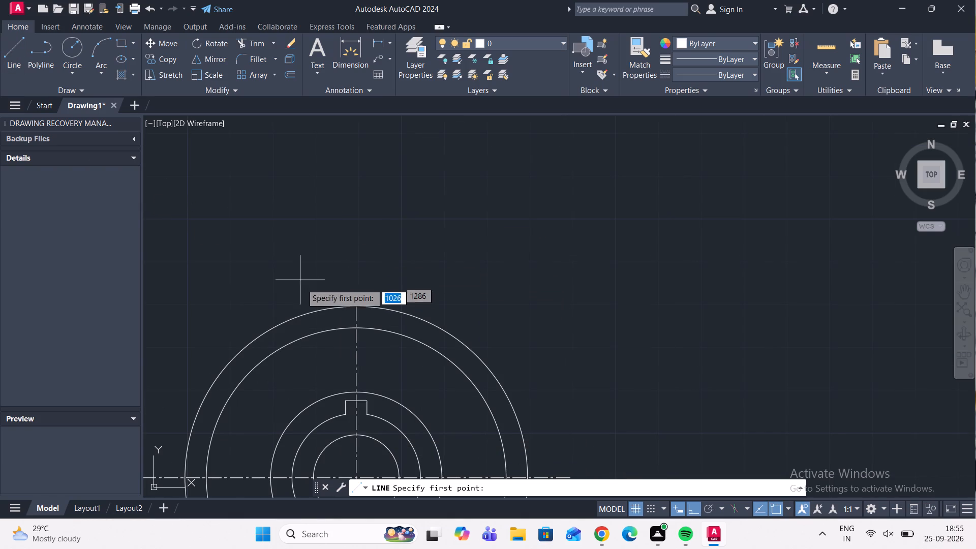
scroll(355, 306, "up", 2)
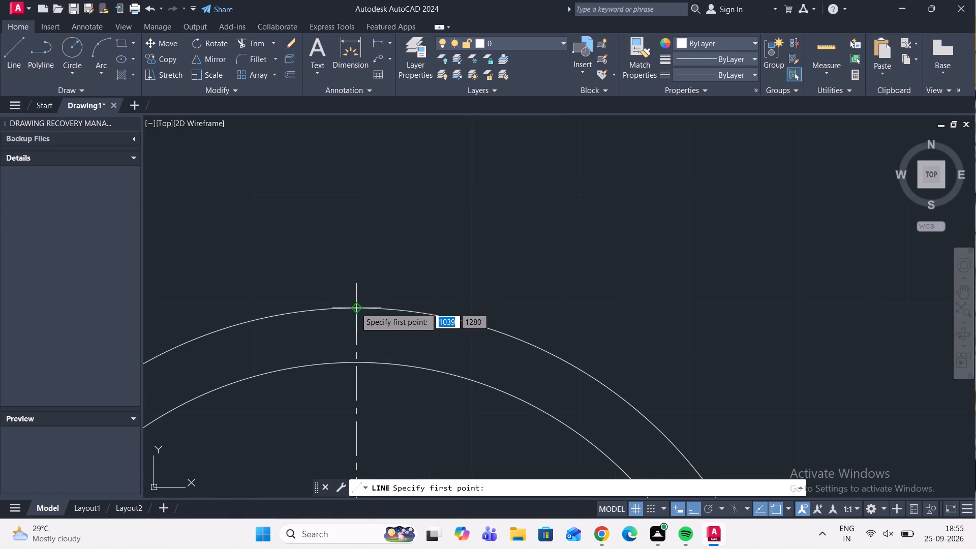
left_click(355, 311)
left_click(331, 173)
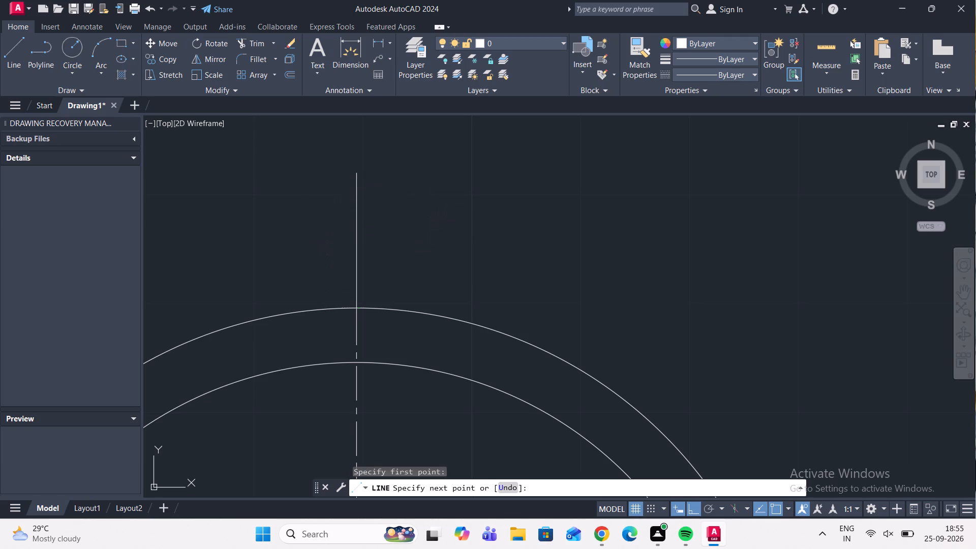
key("Escape")
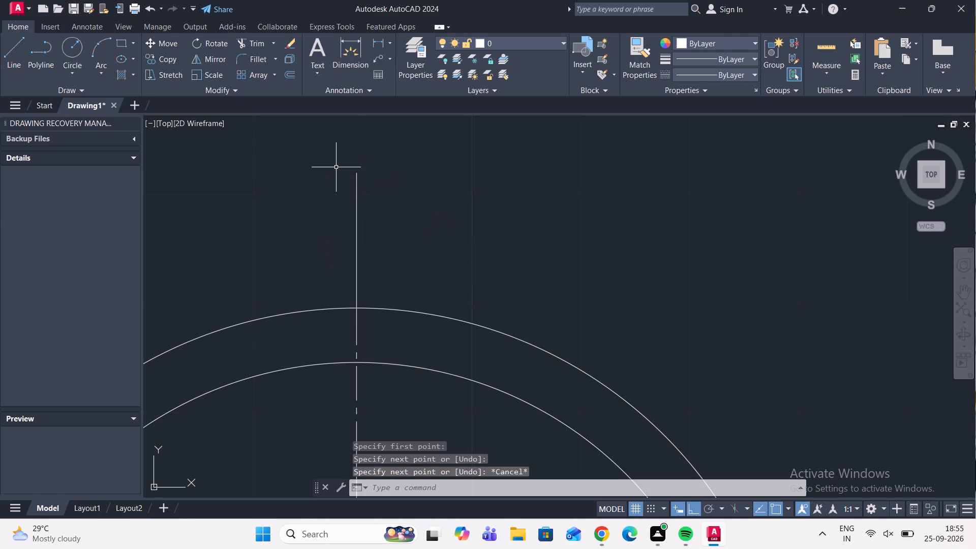
Erase the freehand-length vertical line standing above the top of the radius 40 mm circle.
scroll(386, 222, "down", 2)
left_click(391, 232)
left_click(316, 209)
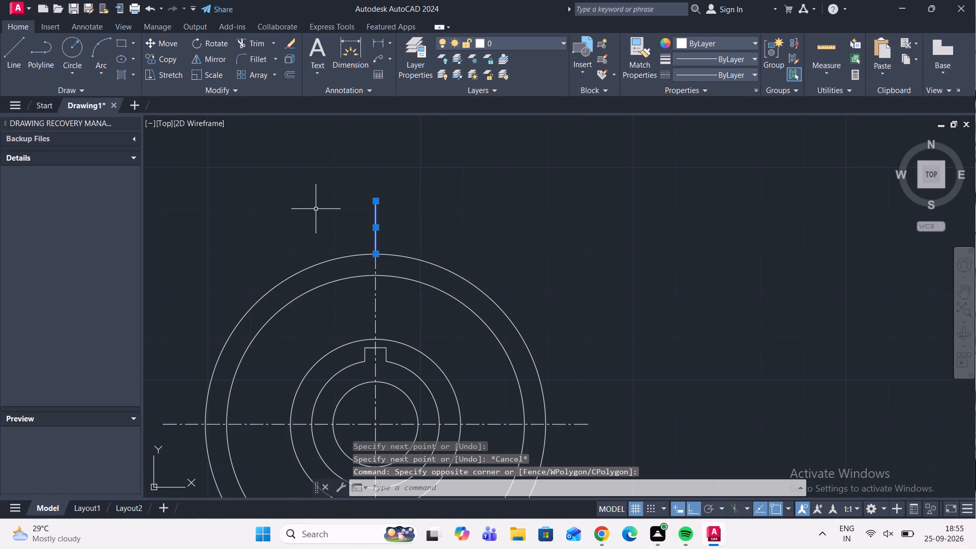
key("Delete")
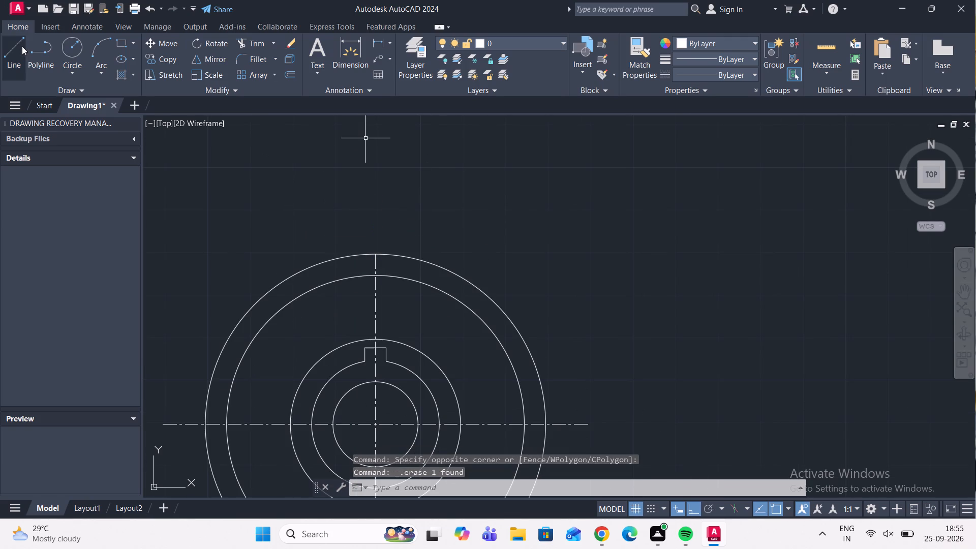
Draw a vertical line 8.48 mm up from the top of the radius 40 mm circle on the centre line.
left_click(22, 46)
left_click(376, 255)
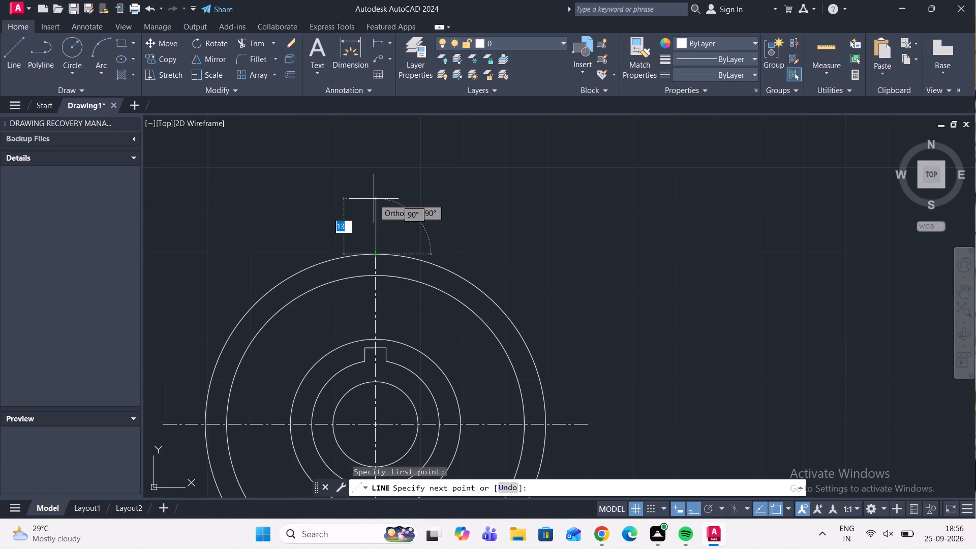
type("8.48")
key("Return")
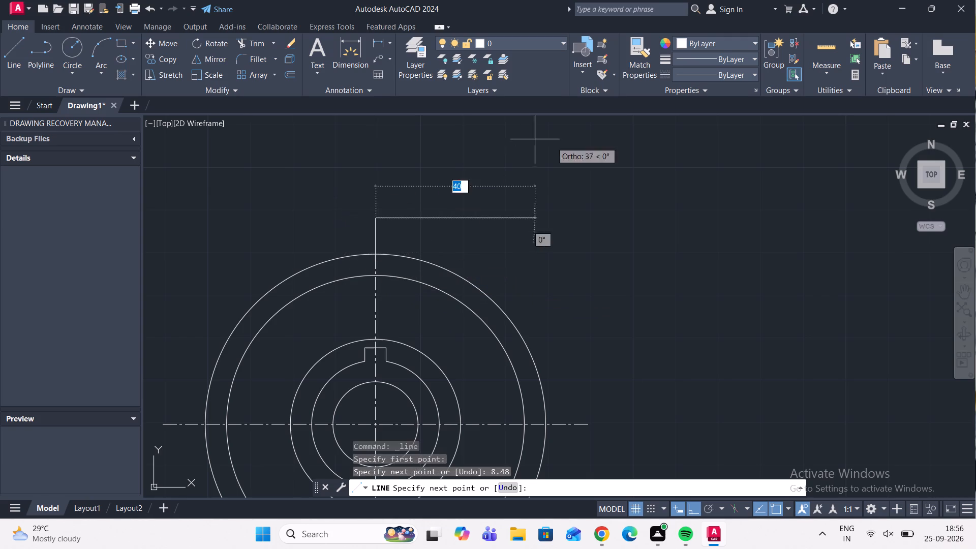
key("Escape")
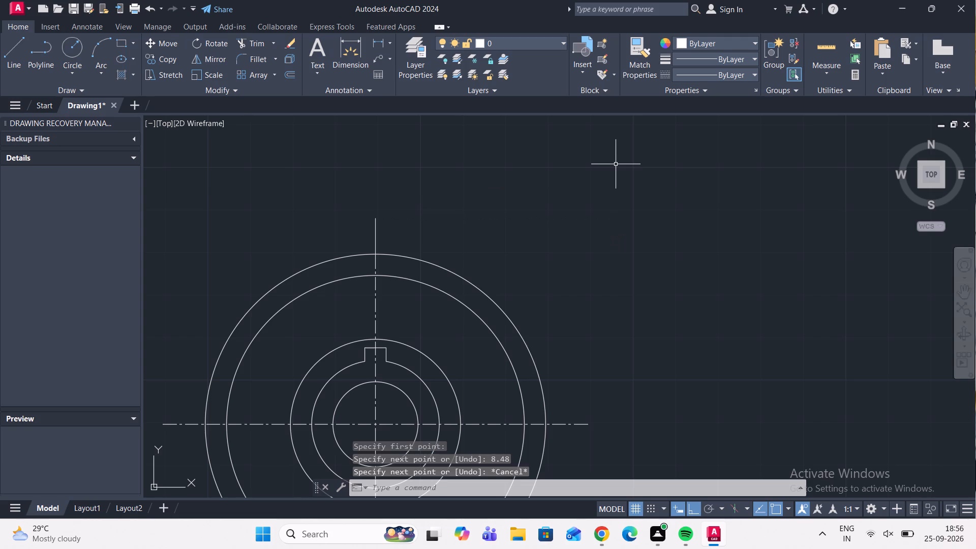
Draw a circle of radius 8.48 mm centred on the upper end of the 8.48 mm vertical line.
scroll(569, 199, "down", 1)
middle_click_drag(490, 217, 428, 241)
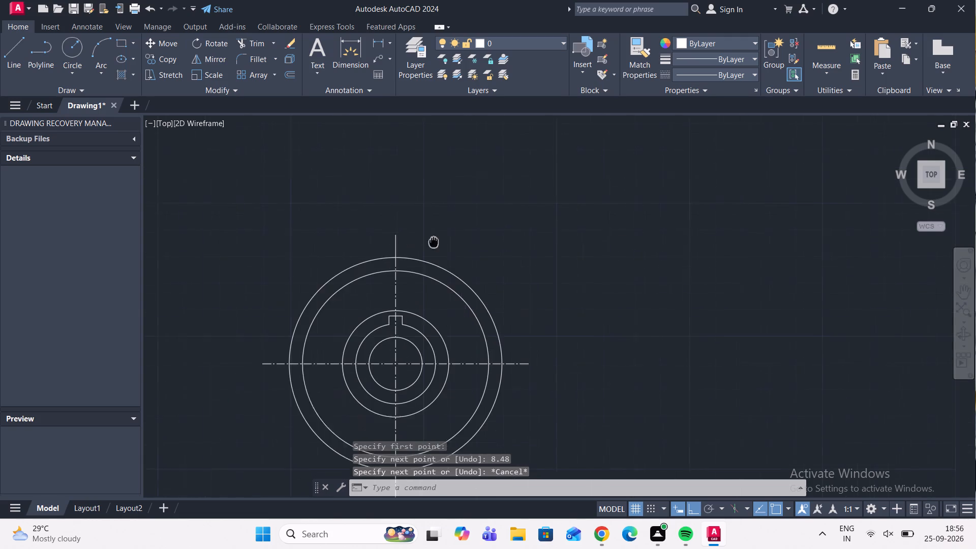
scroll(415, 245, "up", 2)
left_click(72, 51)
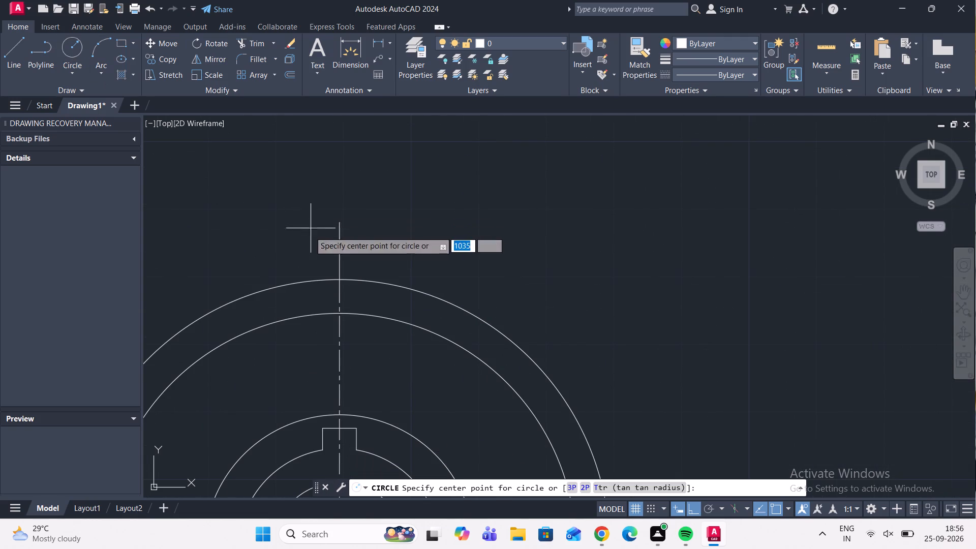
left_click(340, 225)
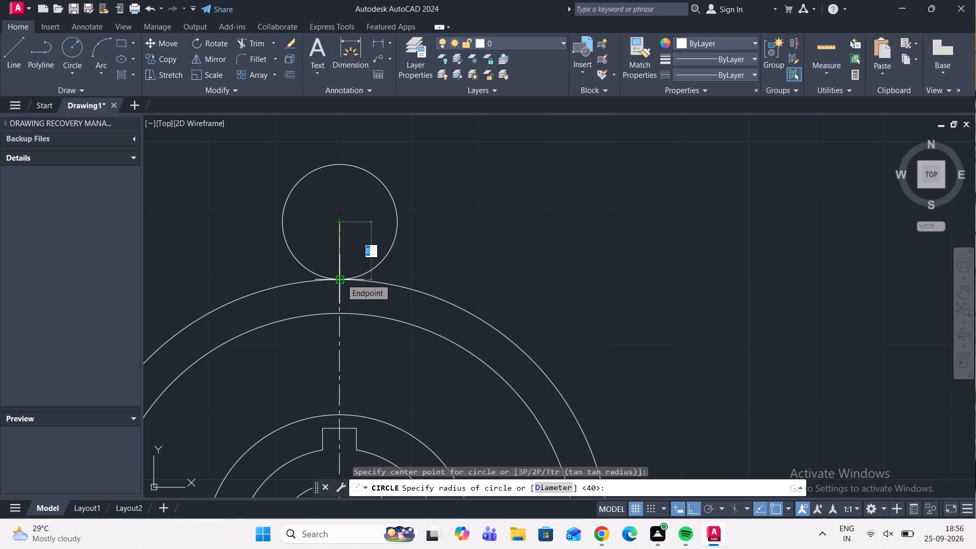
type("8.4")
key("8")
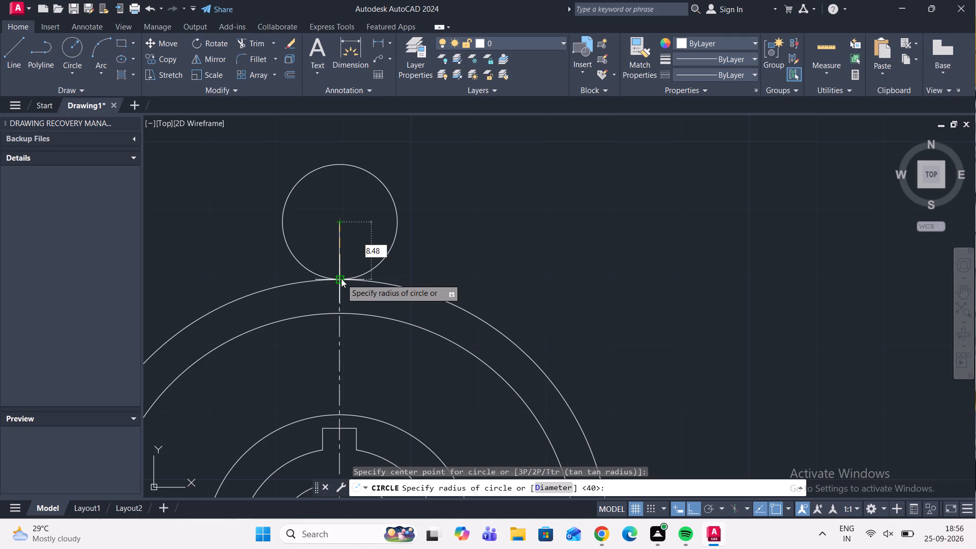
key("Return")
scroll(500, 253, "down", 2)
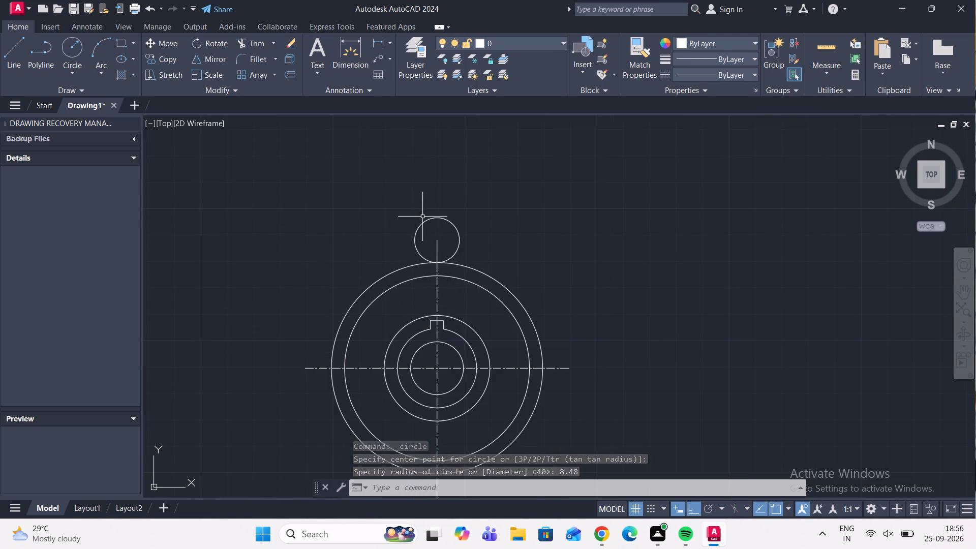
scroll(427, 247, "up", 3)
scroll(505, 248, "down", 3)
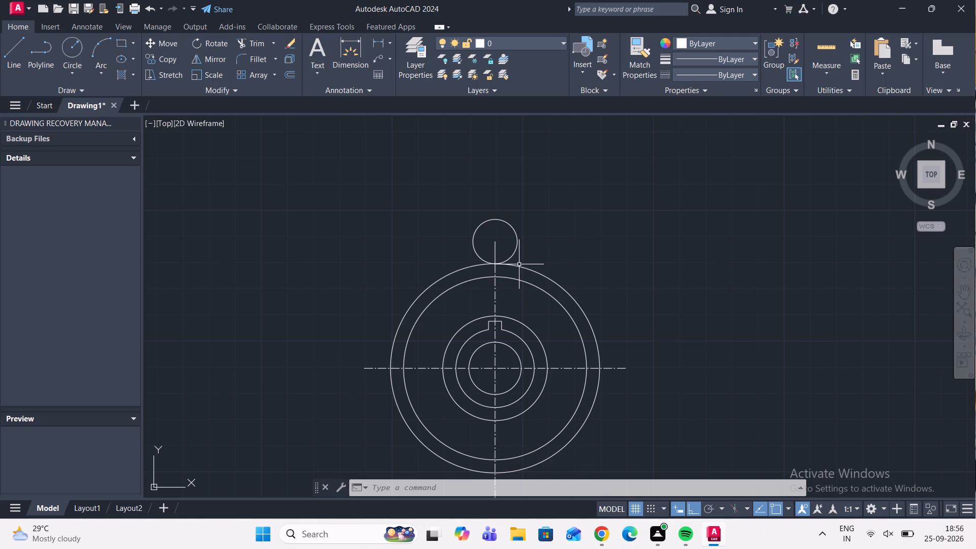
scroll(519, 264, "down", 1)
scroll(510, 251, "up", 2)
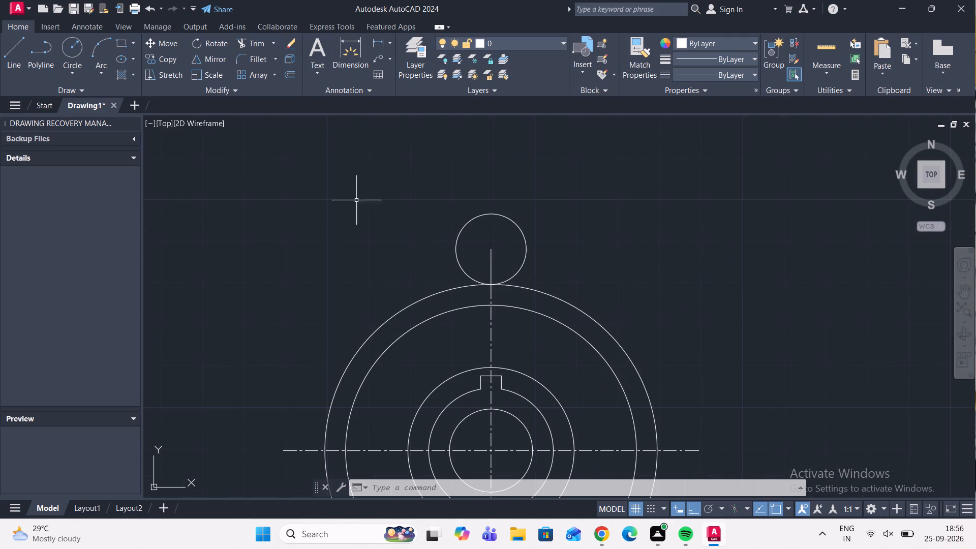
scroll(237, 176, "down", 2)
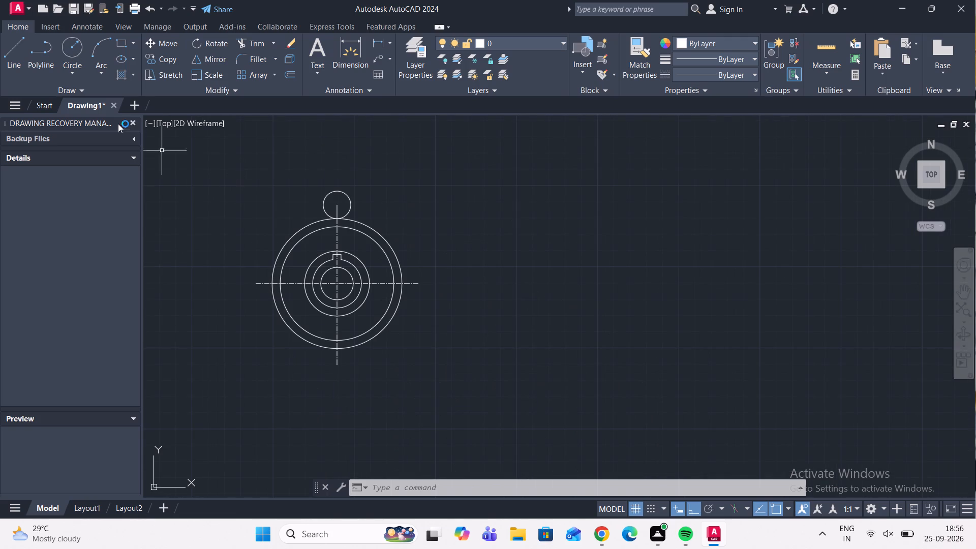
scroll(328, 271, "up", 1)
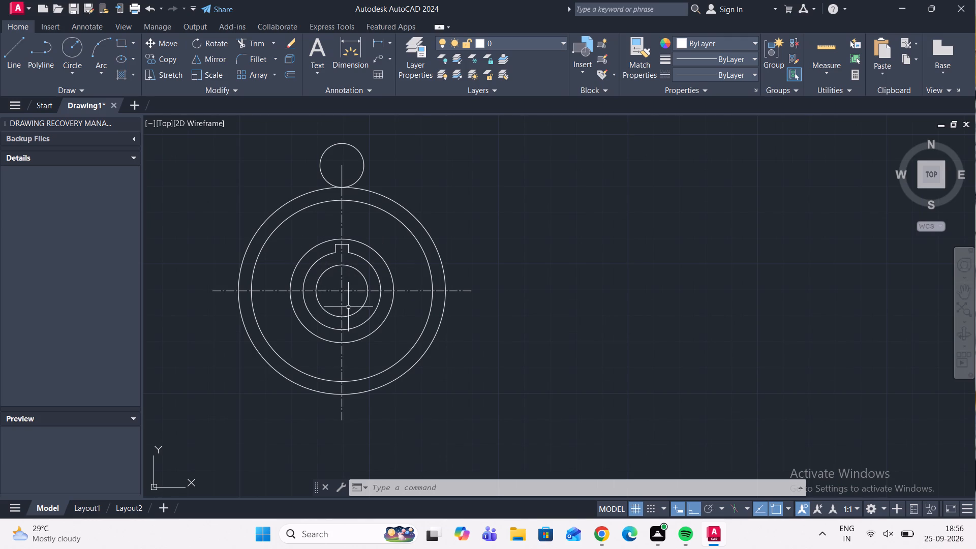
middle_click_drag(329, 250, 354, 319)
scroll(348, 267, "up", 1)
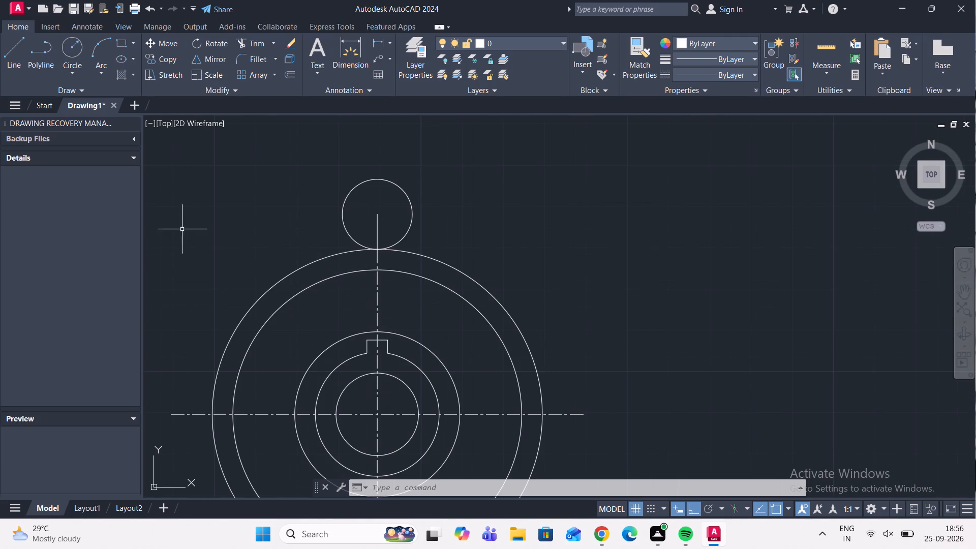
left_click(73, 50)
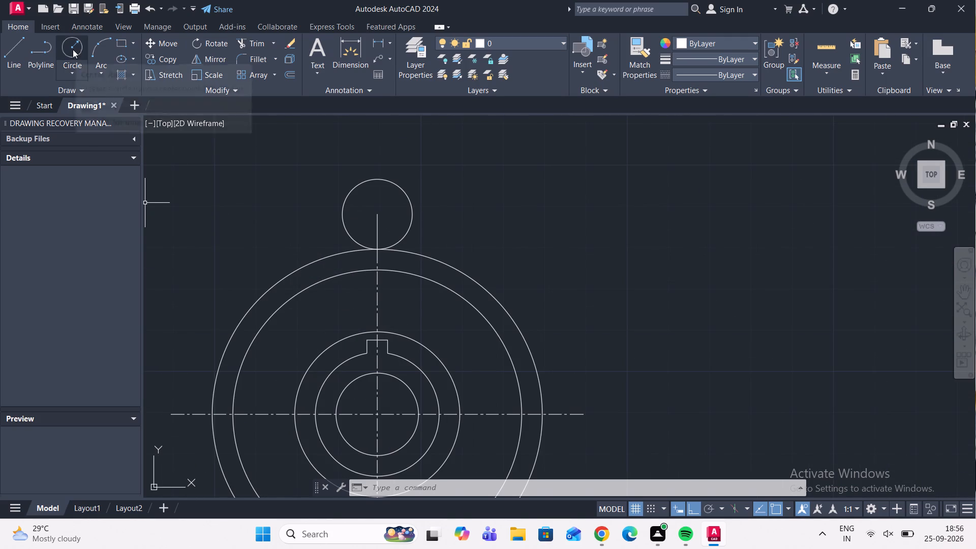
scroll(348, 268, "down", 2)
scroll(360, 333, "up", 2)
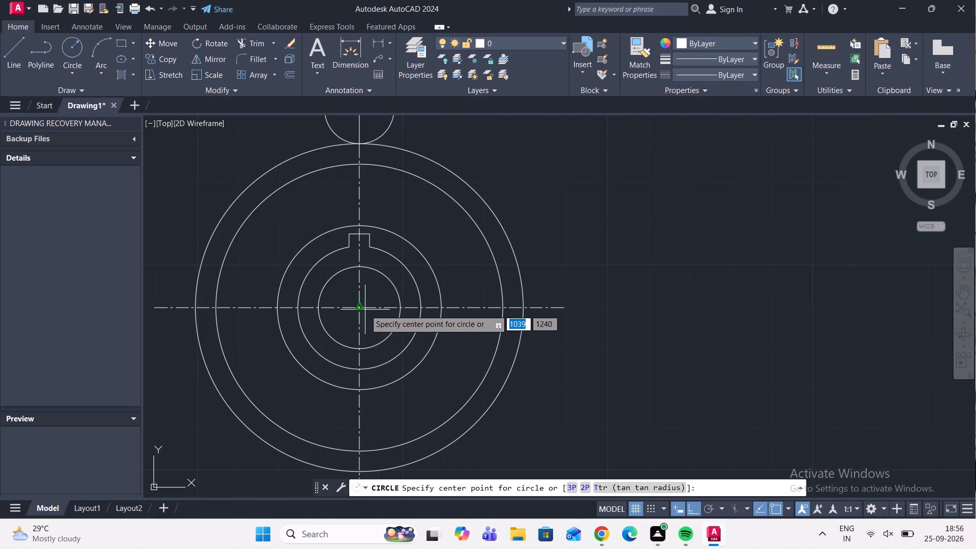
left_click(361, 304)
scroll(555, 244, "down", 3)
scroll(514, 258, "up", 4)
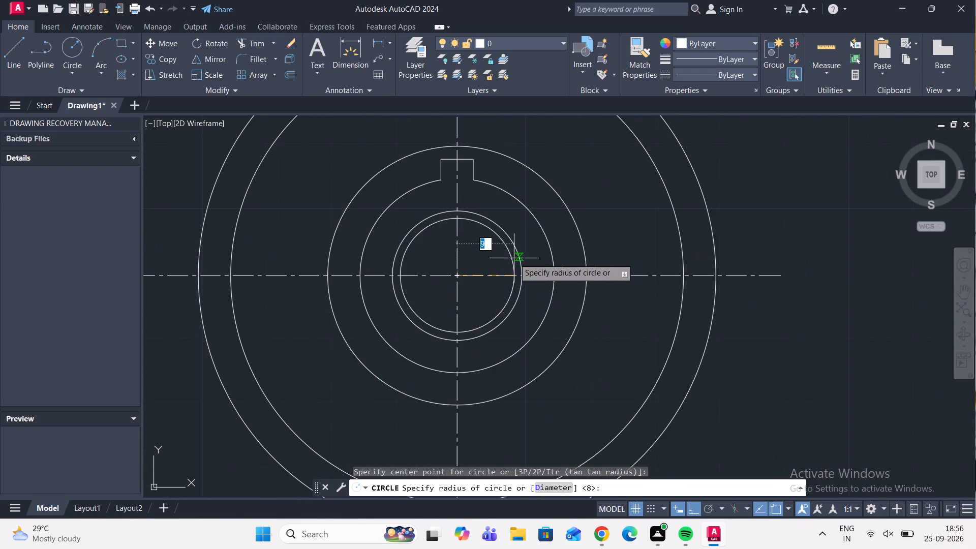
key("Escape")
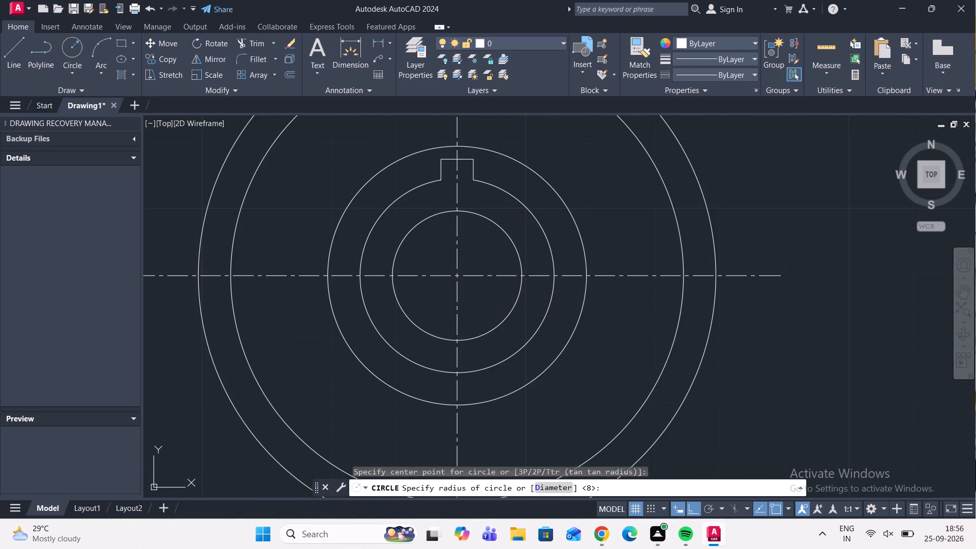
Examine closely where the radius 8.48 mm circle meets the radius 40 mm circle on the centre line.
scroll(460, 290, "down", 2)
scroll(523, 213, "down", 1)
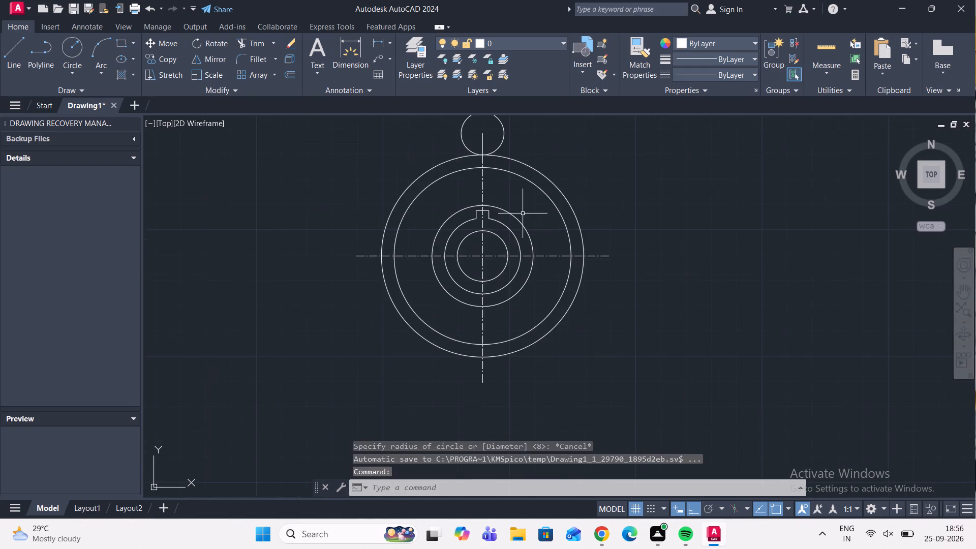
middle_click_drag(522, 209, 526, 280)
scroll(487, 187, "up", 2)
scroll(484, 276, "up", 2)
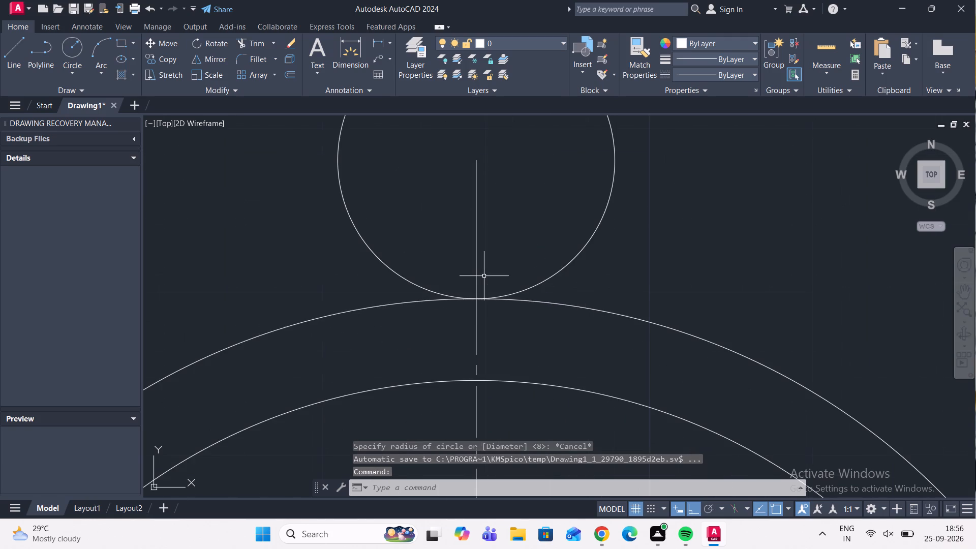
scroll(472, 302, "up", 8)
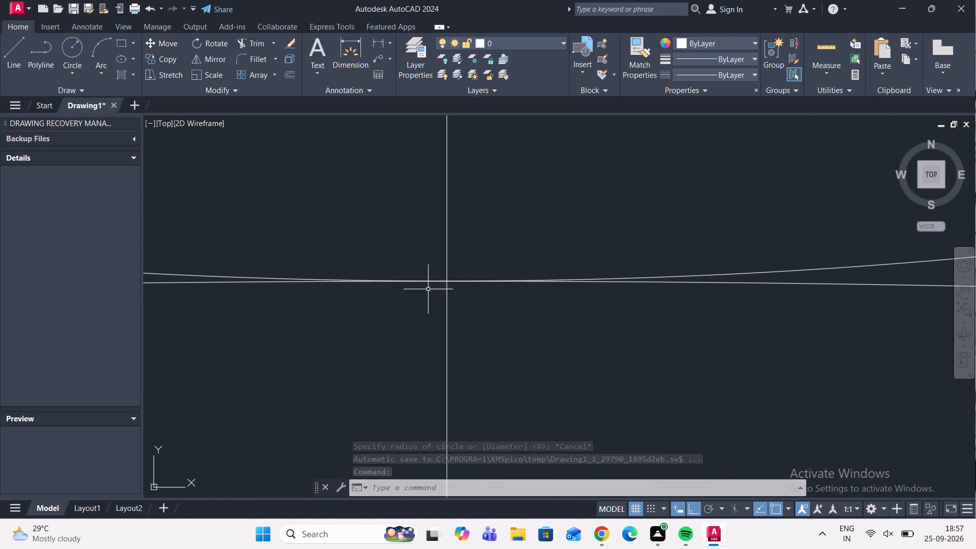
scroll(434, 280, "up", 3)
scroll(479, 281, "up", 4)
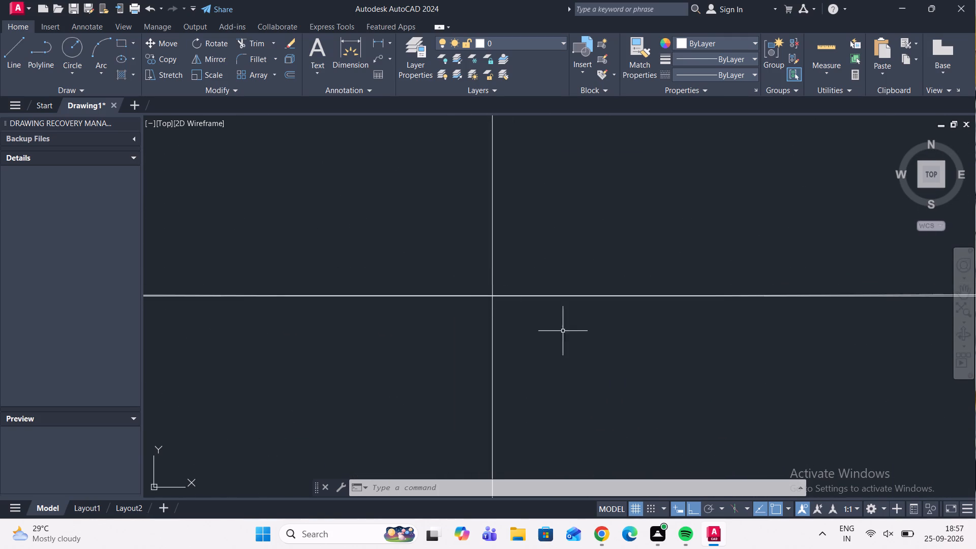
scroll(523, 318, "up", 4)
scroll(305, 168, "up", 3)
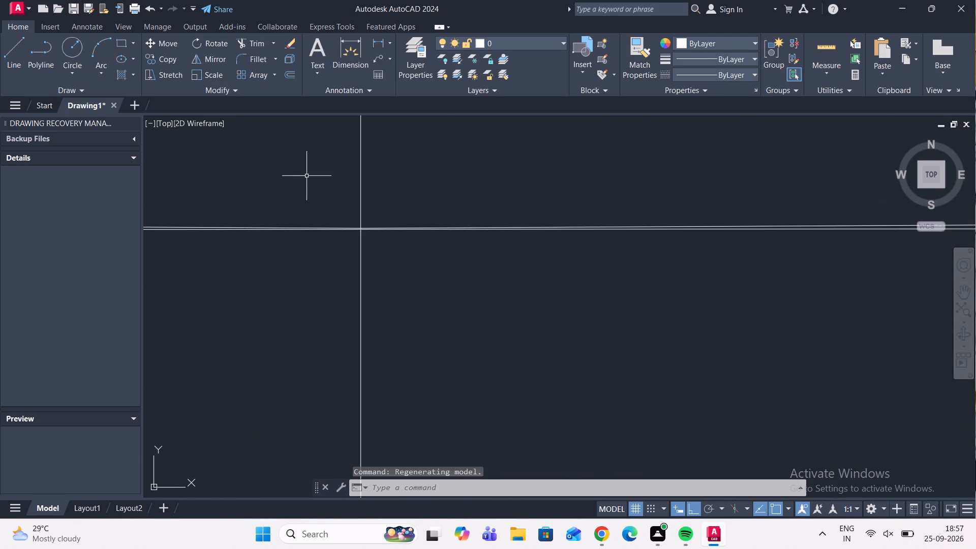
scroll(320, 218, "up", 6)
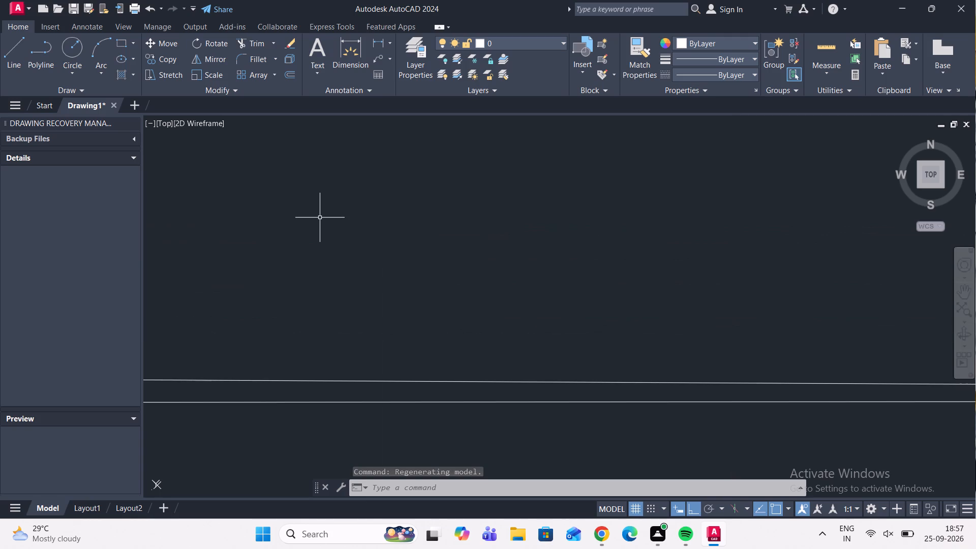
scroll(320, 218, "down", 4)
scroll(352, 235, "up", 1)
scroll(492, 261, "up", 2)
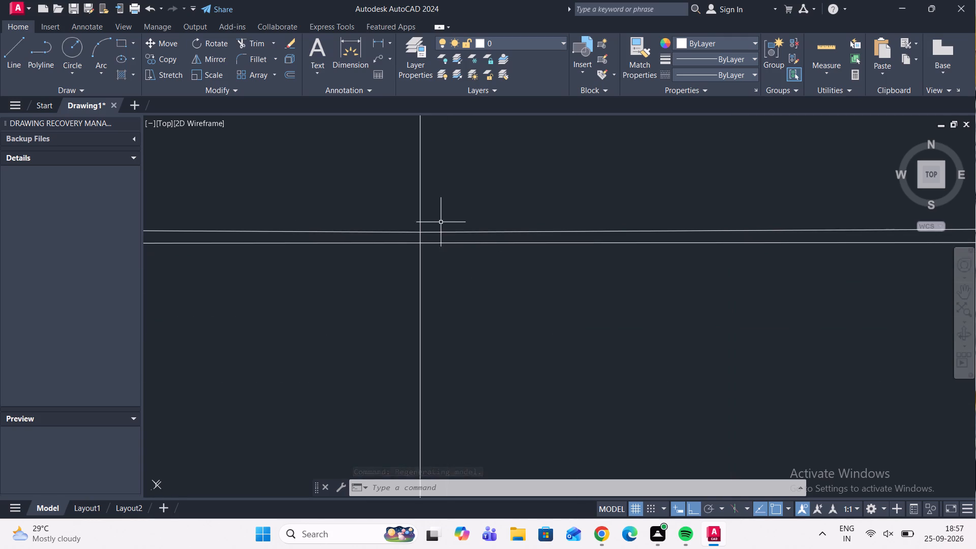
scroll(437, 218, "up", 6)
scroll(437, 219, "down", 12)
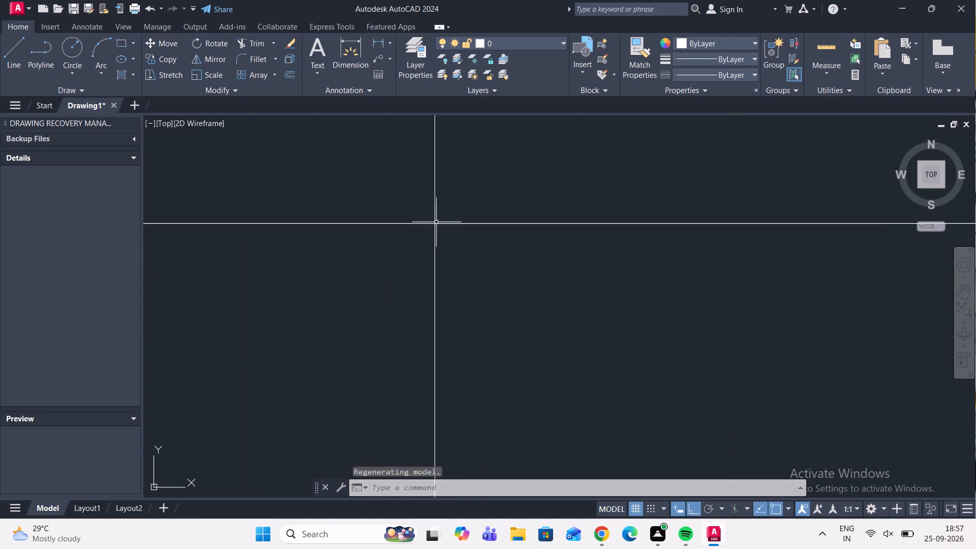
scroll(436, 222, "down", 20)
scroll(436, 222, "down", 8)
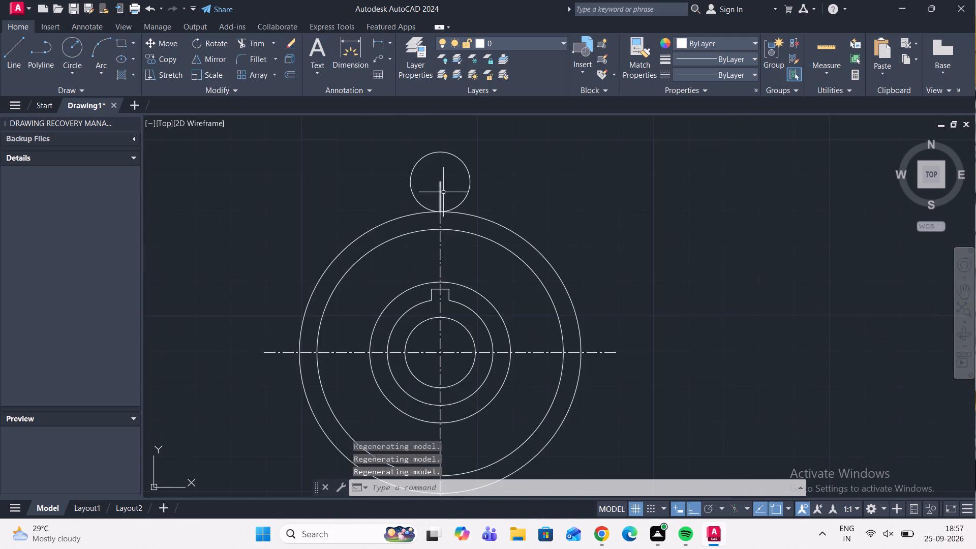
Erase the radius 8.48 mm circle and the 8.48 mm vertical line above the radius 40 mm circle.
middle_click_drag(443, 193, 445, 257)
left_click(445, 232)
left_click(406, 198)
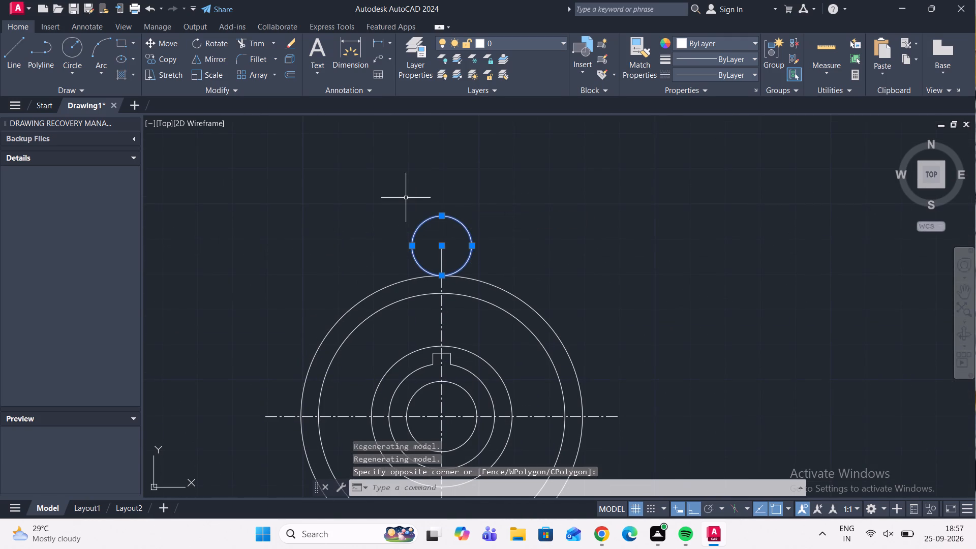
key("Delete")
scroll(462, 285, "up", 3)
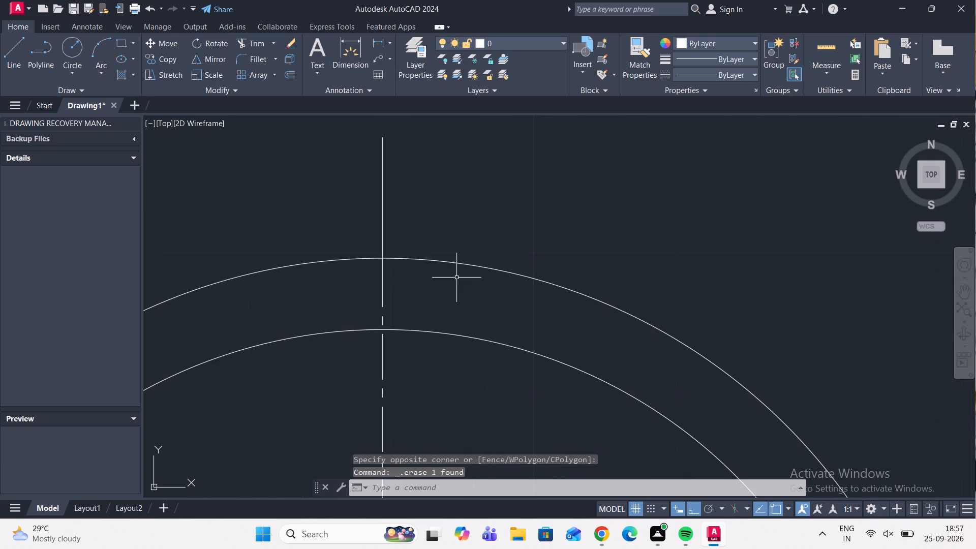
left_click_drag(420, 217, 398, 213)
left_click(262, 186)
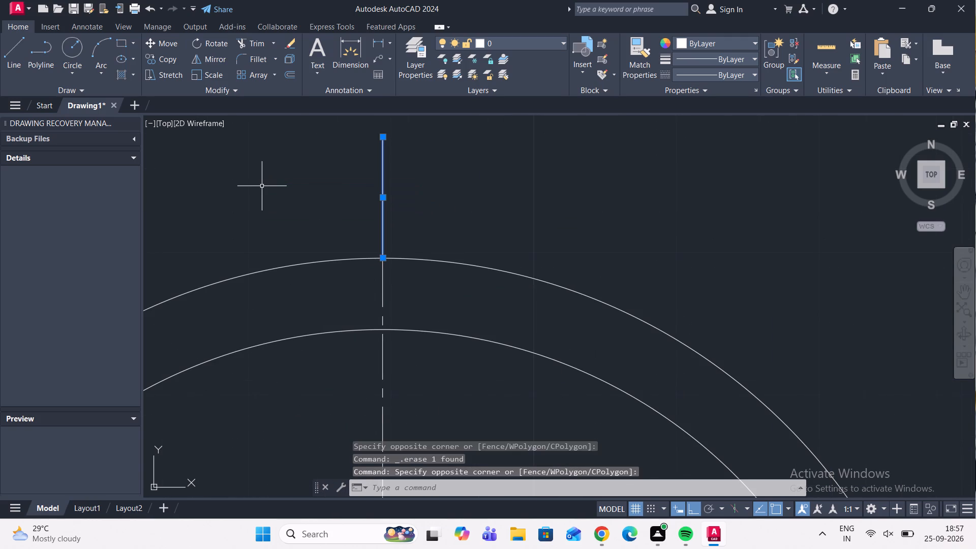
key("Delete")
Draw a two-point circle of diameter 8.48 mm straight up from the top of the radius 40 mm circle on the centre line.
left_click(74, 75)
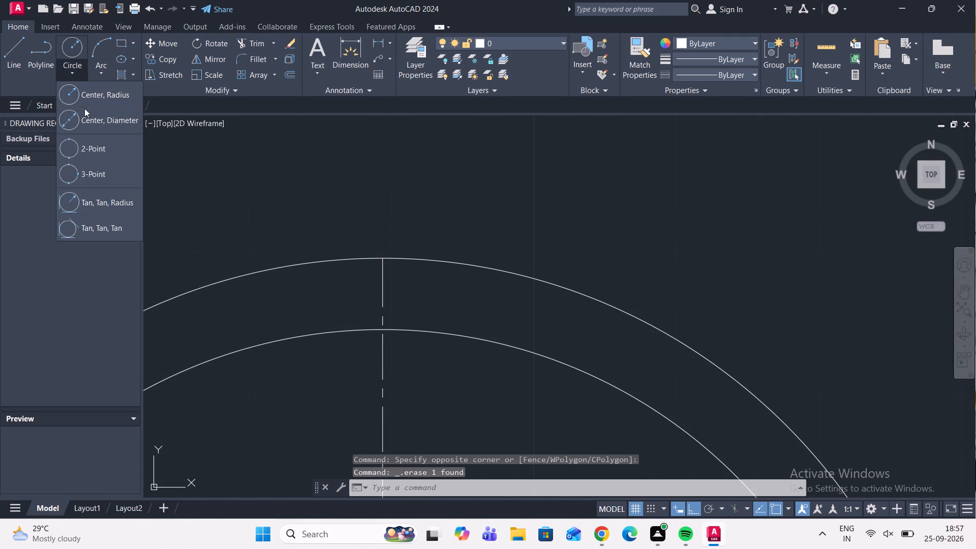
left_click(110, 153)
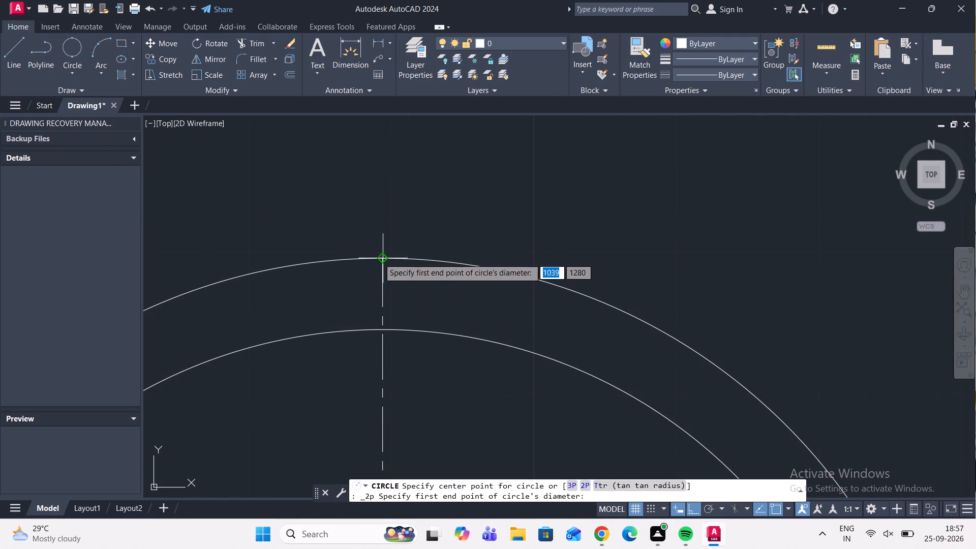
left_click(379, 258)
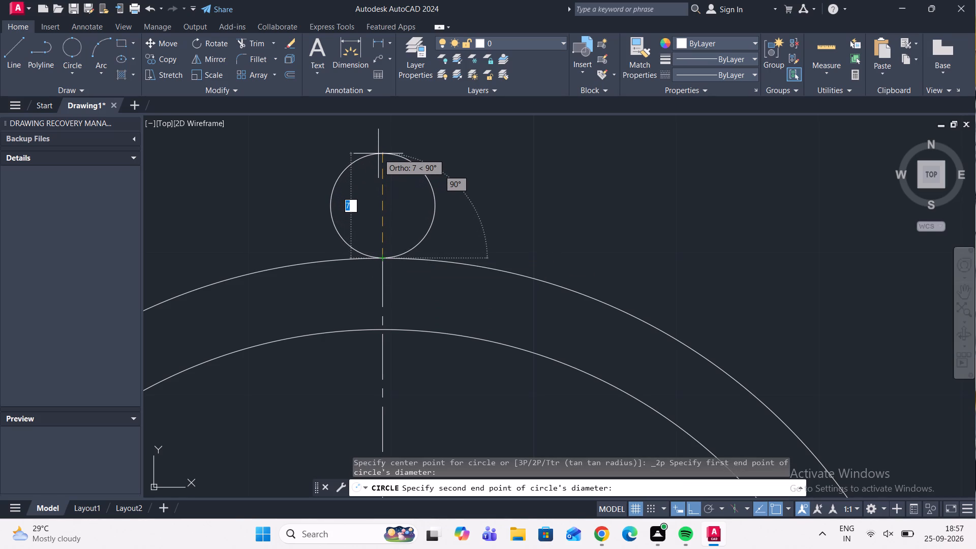
type("8.48")
key("Return")
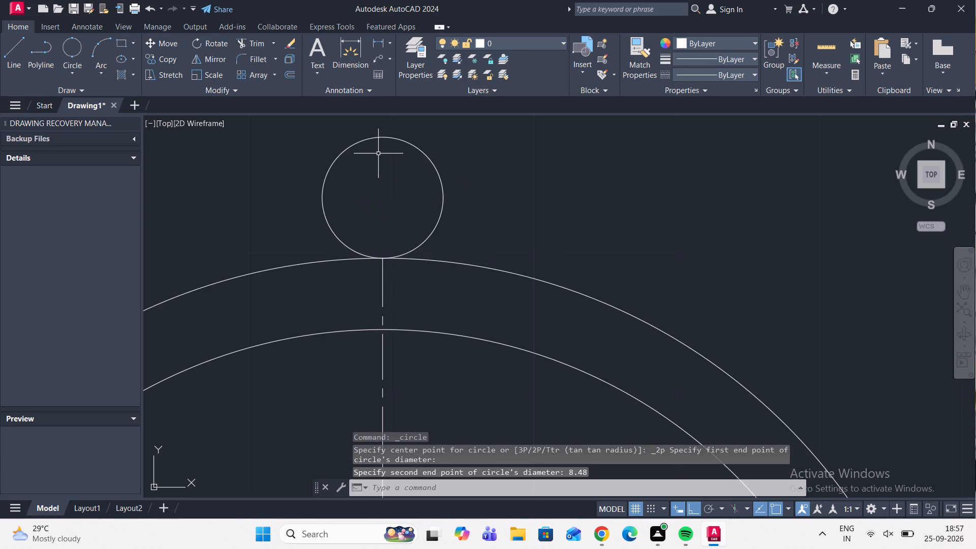
Draw two horizontal lines outward from the centre of the 8.48 mm diameter circle, extending past its edge on both sides, the right one about 6 mm.
scroll(404, 217, "down", 2)
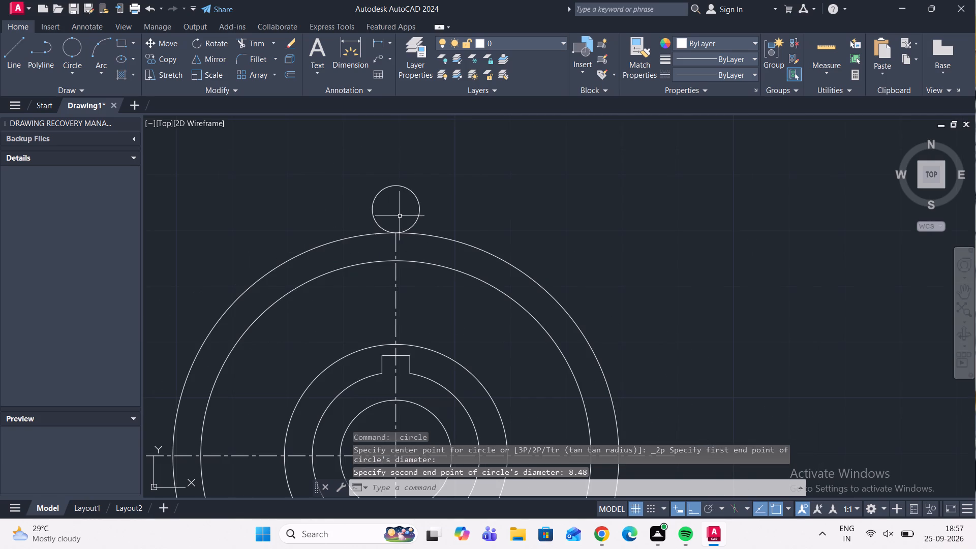
scroll(400, 216, "down", 1)
middle_click_drag(403, 210, 381, 229)
left_click(15, 46)
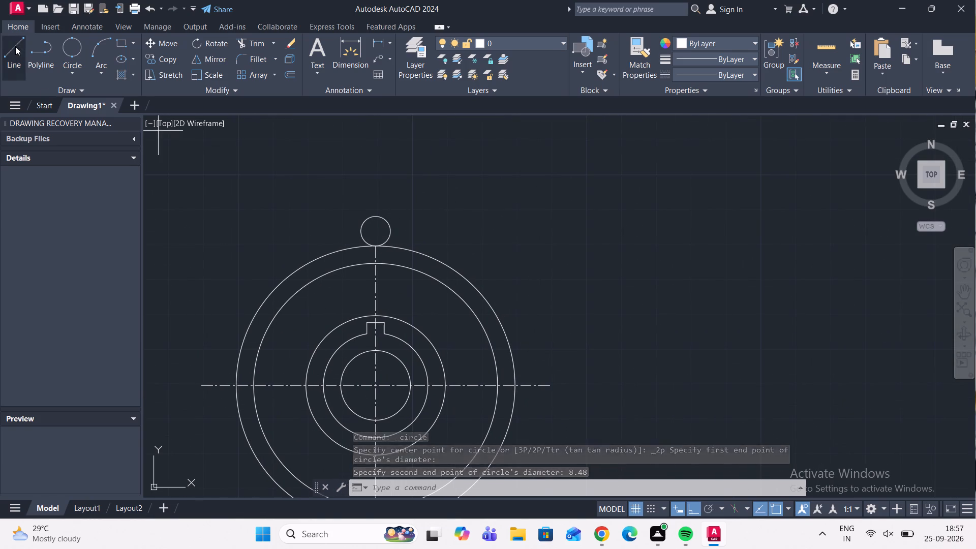
left_click(374, 231)
scroll(351, 229, "up", 2)
left_click(351, 229)
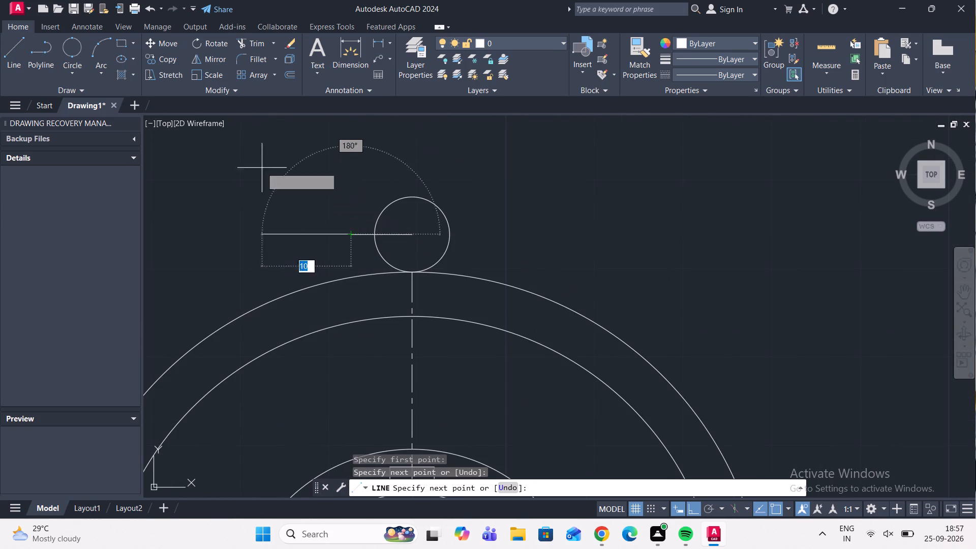
left_click(13, 62)
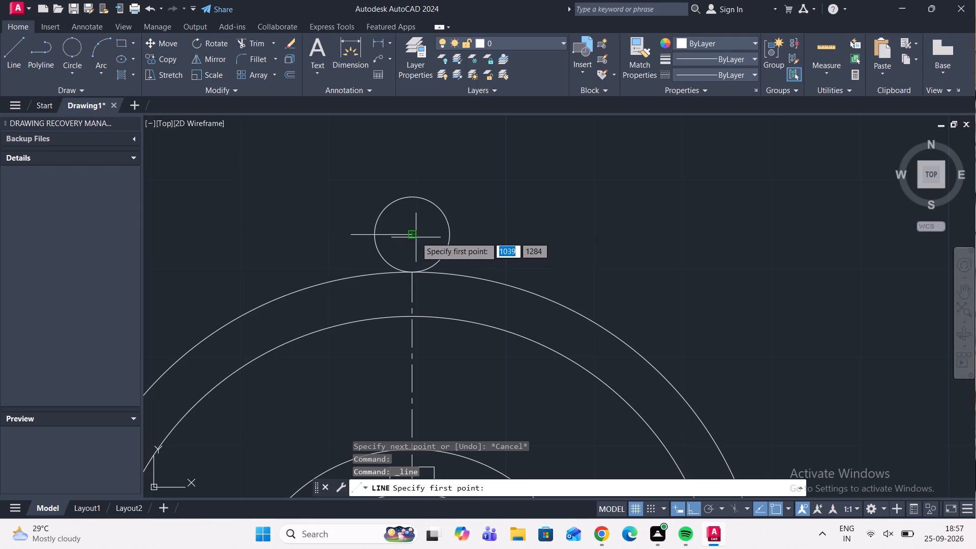
left_click(413, 233)
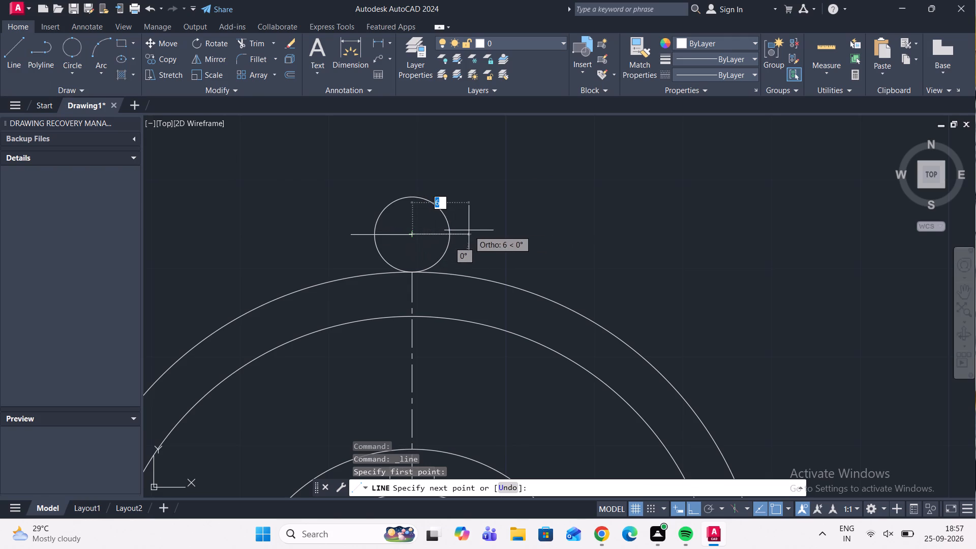
left_click(469, 230)
key("Escape")
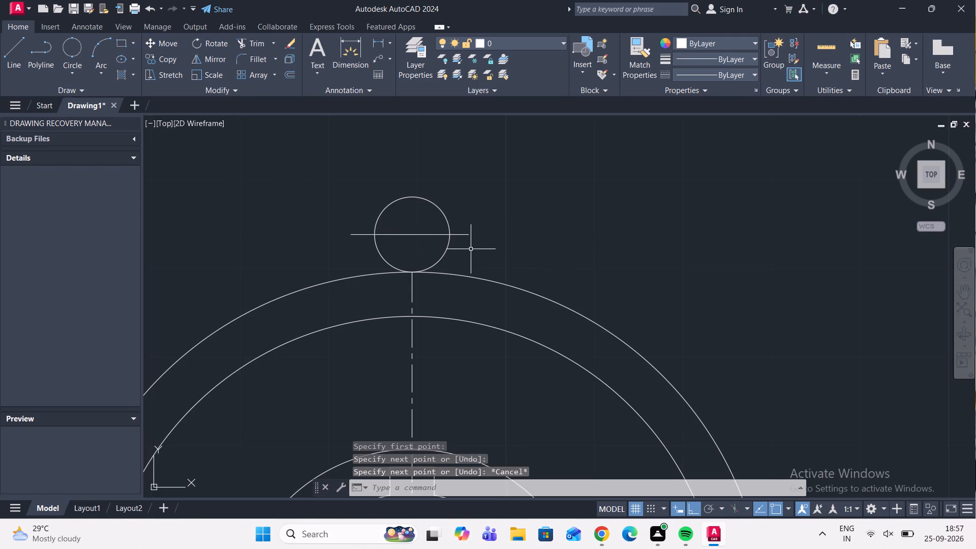
Join the two horizontal lines through the 8.48 mm diameter circle into a single line.
scroll(474, 229, "down", 4)
scroll(469, 219, "up", 3)
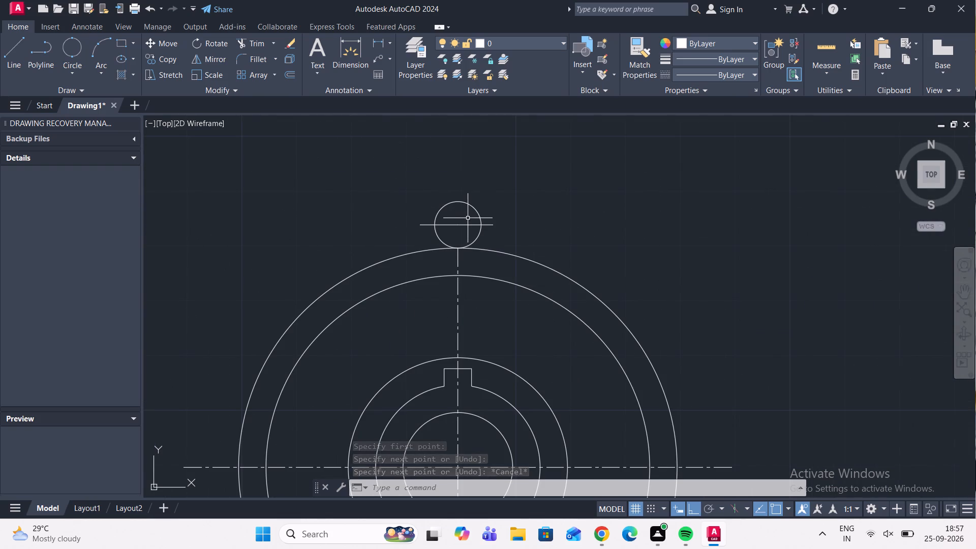
scroll(462, 223, "up", 3)
left_click(466, 238)
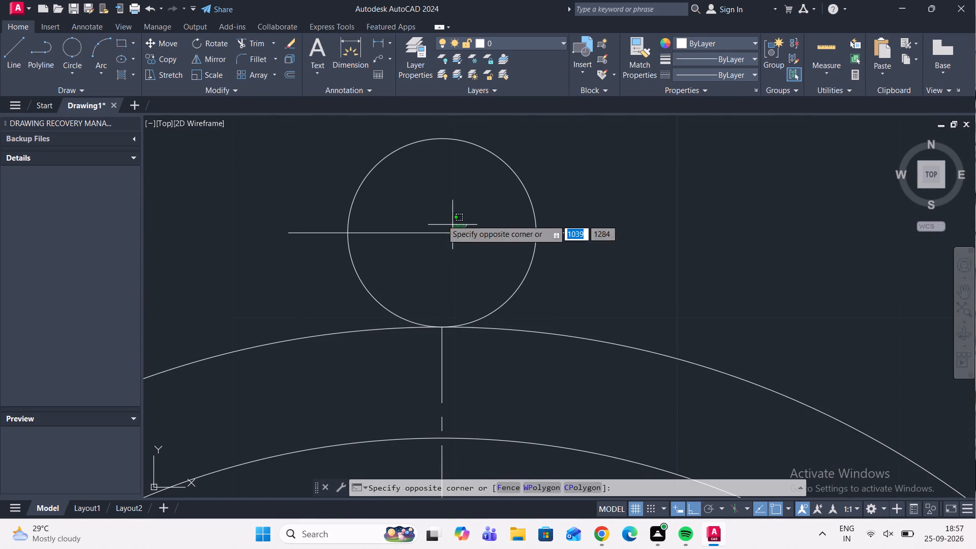
left_click(442, 220)
type("join")
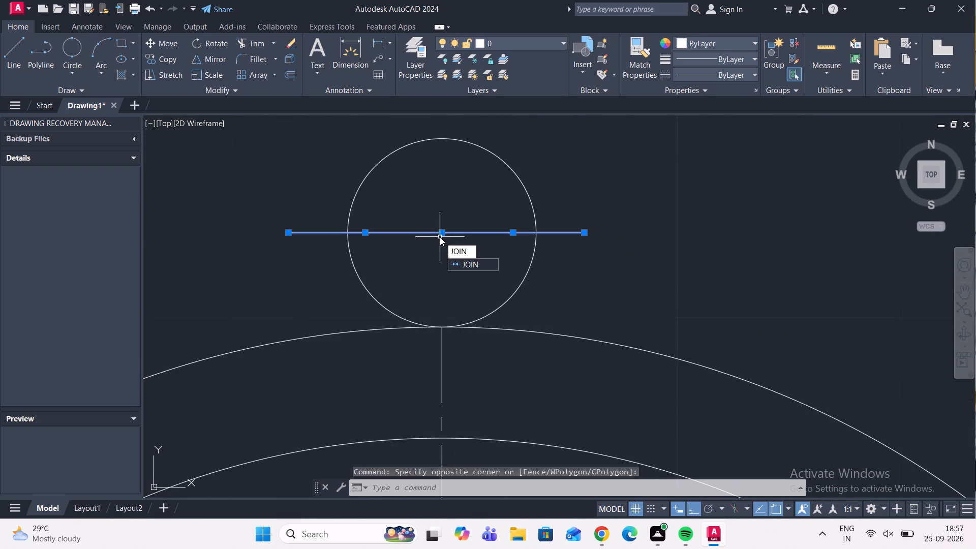
key("Return")
scroll(443, 236, "down", 3)
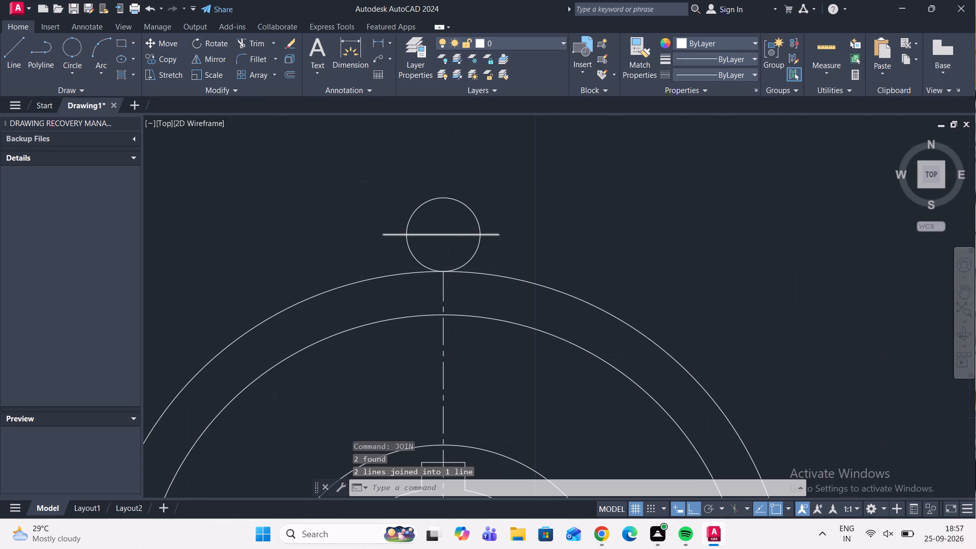
scroll(465, 191, "down", 3)
middle_click_drag(475, 140, 475, 157)
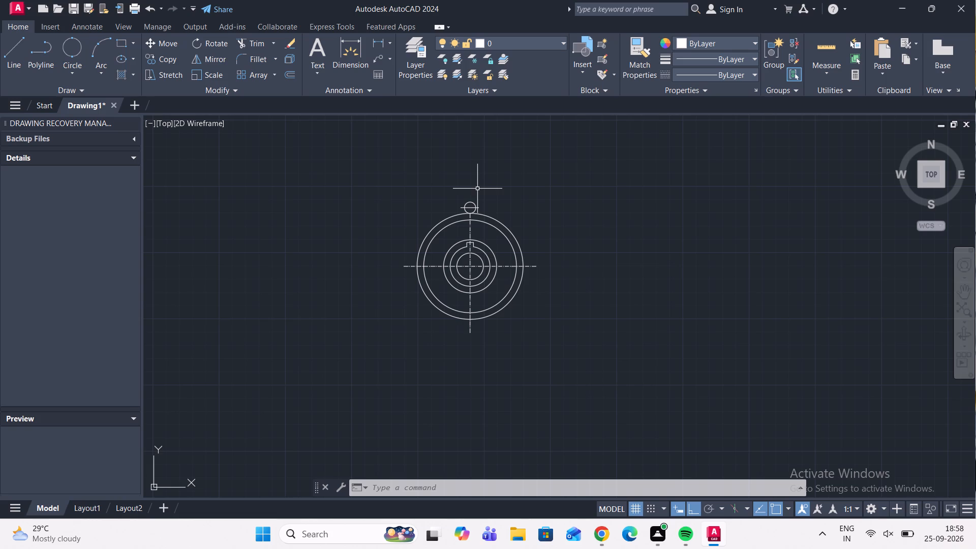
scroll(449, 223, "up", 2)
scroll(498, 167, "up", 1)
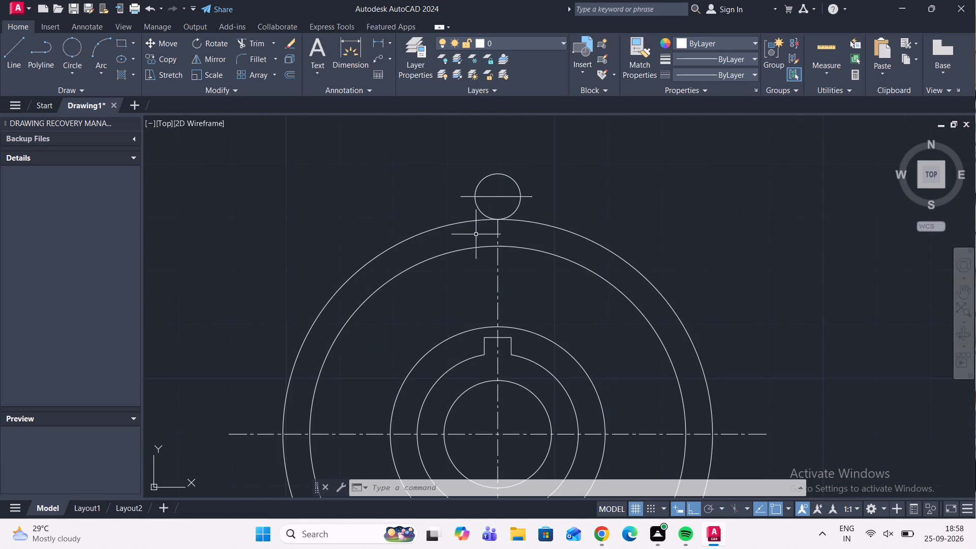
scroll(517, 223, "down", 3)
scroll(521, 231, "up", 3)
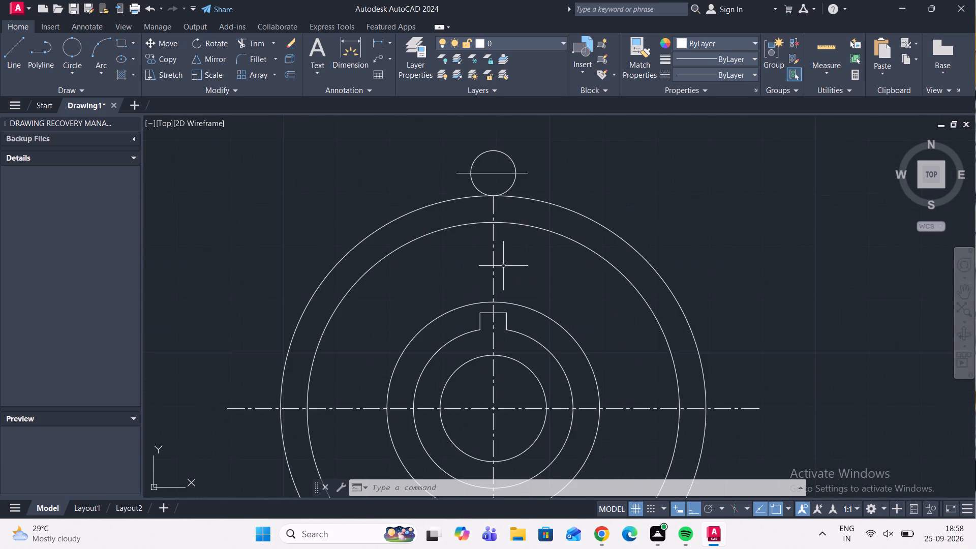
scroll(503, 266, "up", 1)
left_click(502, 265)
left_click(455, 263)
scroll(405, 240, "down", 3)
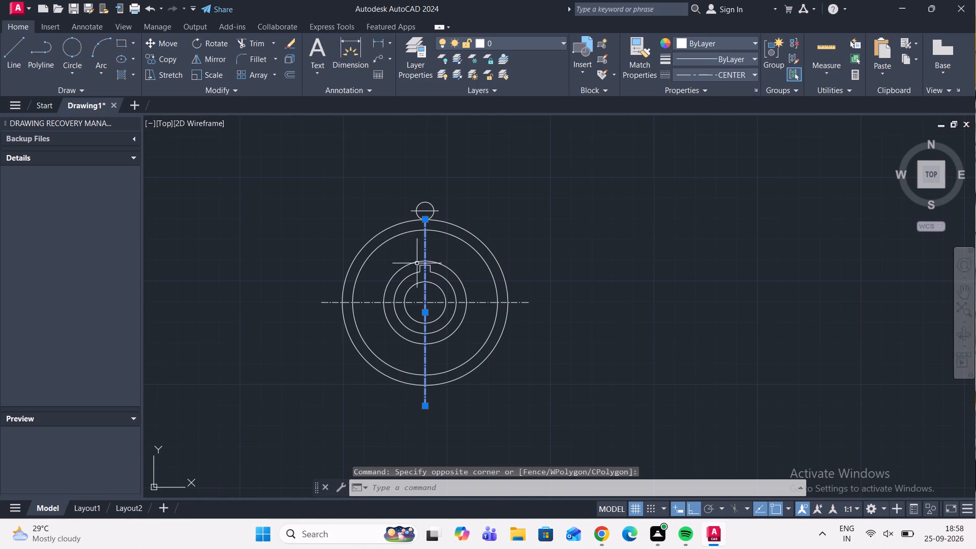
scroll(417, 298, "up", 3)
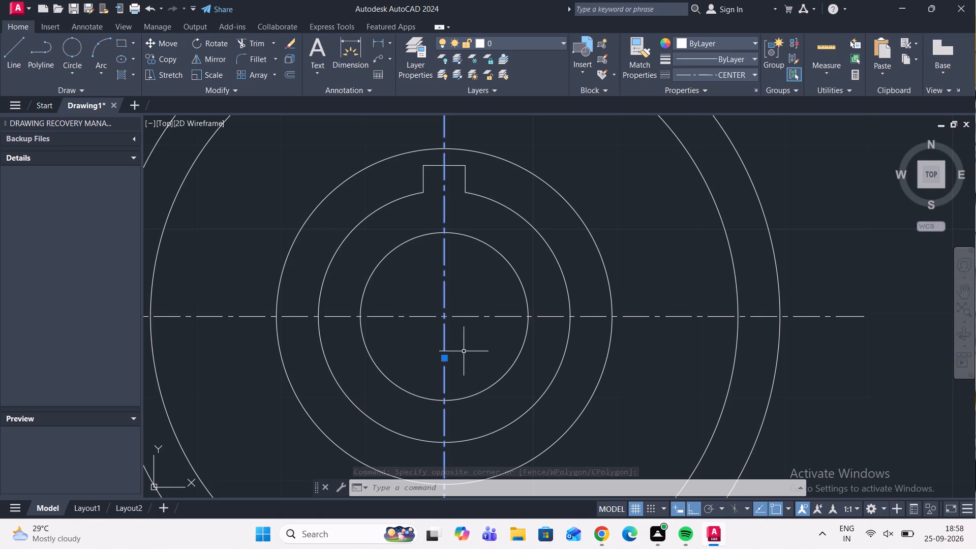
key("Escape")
Trim the vertical centre line between the common centre and the bottom of the radius 10 mm circle.
scroll(426, 355, "down", 3)
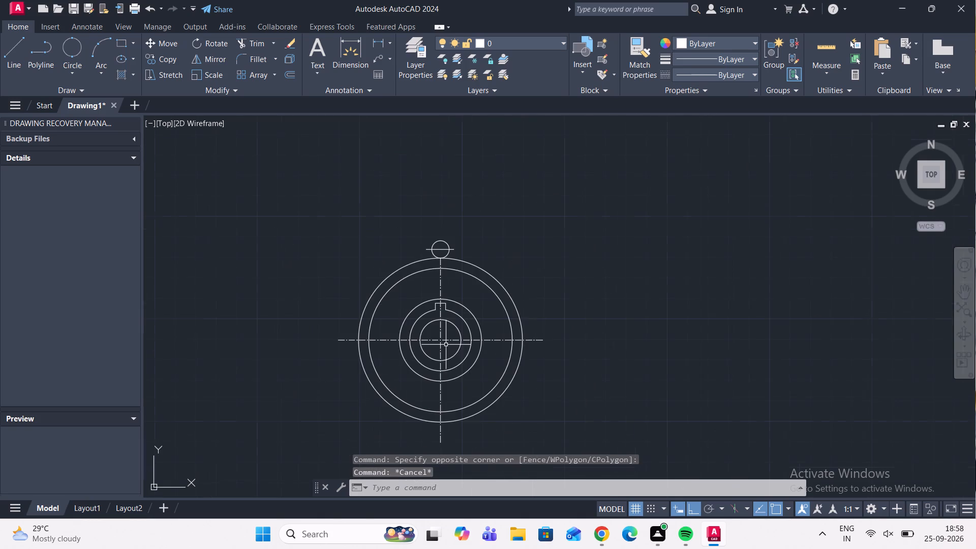
middle_click_drag(466, 273, 463, 237)
scroll(433, 325, "up", 1)
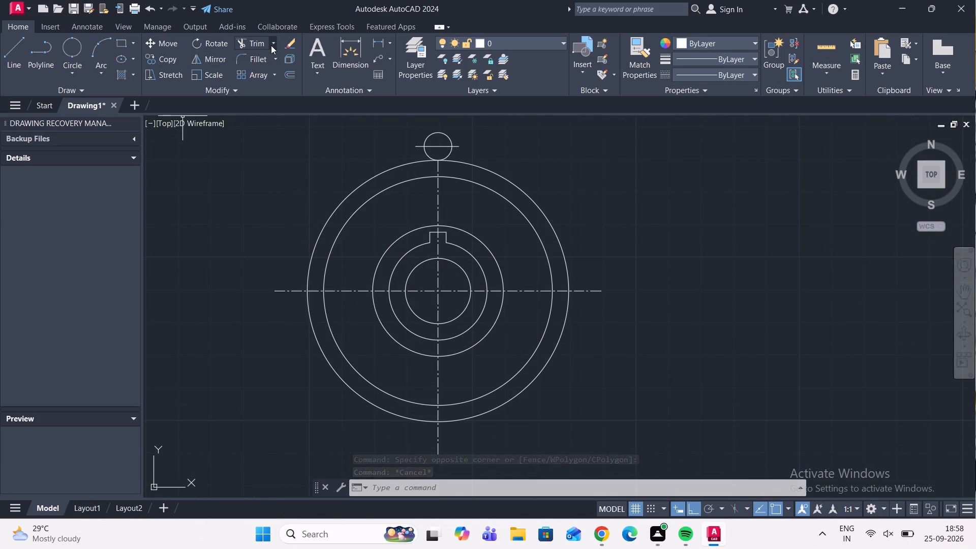
left_click(271, 45)
left_click(260, 67)
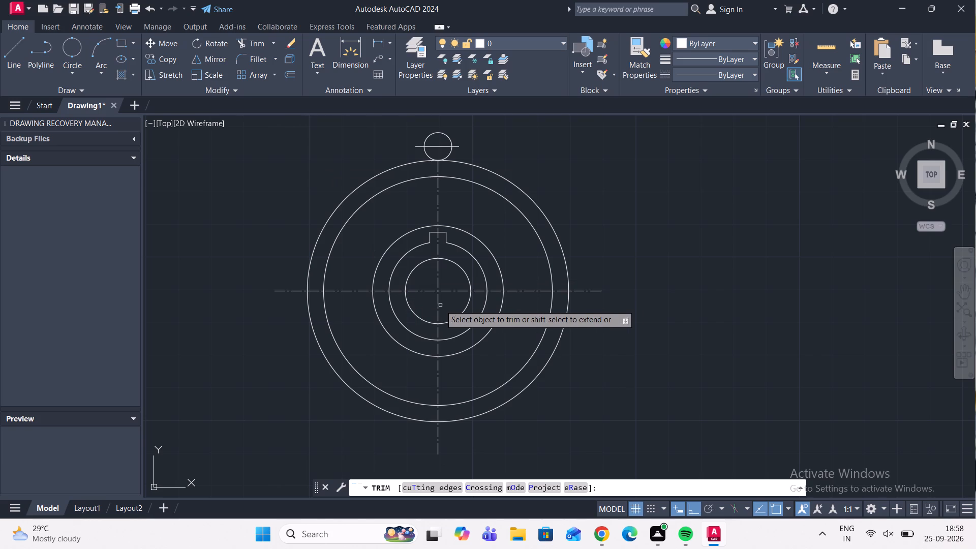
left_click(438, 308)
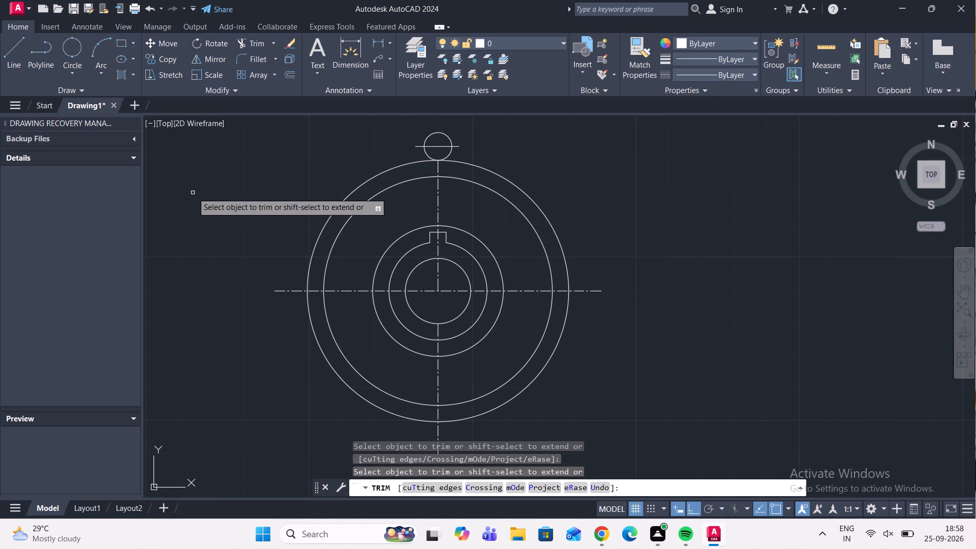
key("Escape")
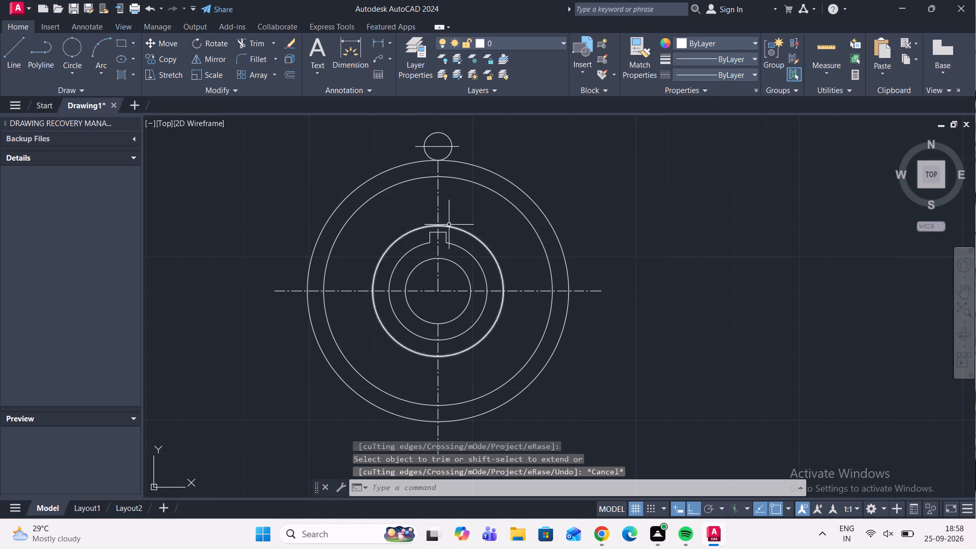
Create a polar array of the upper vertical centre line about the common centre with 18 items over 360 degrees.
scroll(451, 219, "up", 4)
scroll(450, 216, "down", 3)
left_click(447, 197)
left_click(381, 189)
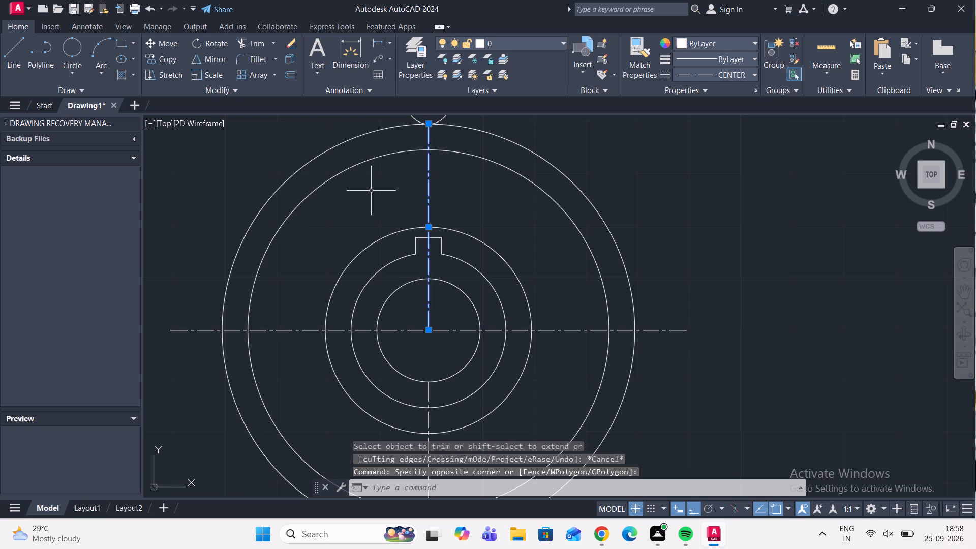
type("arr")
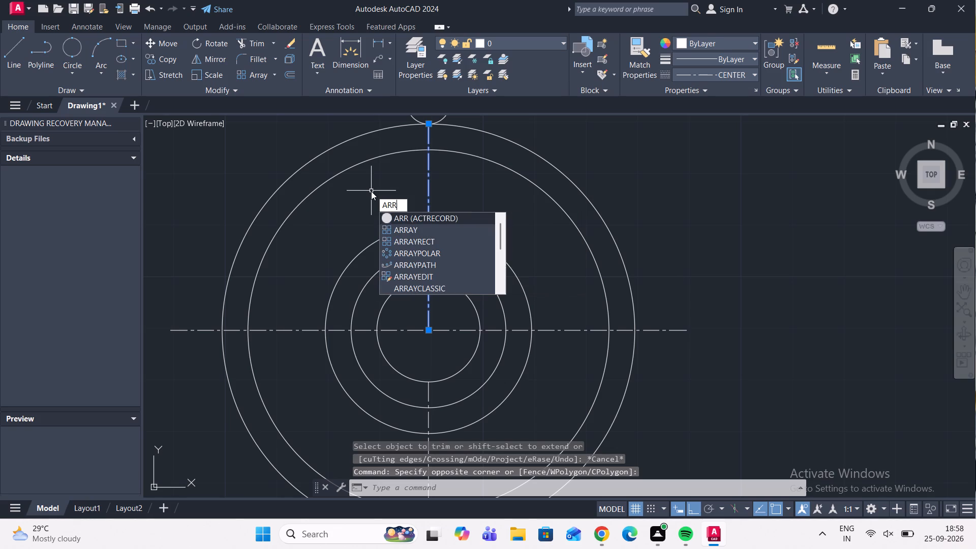
left_click(443, 228)
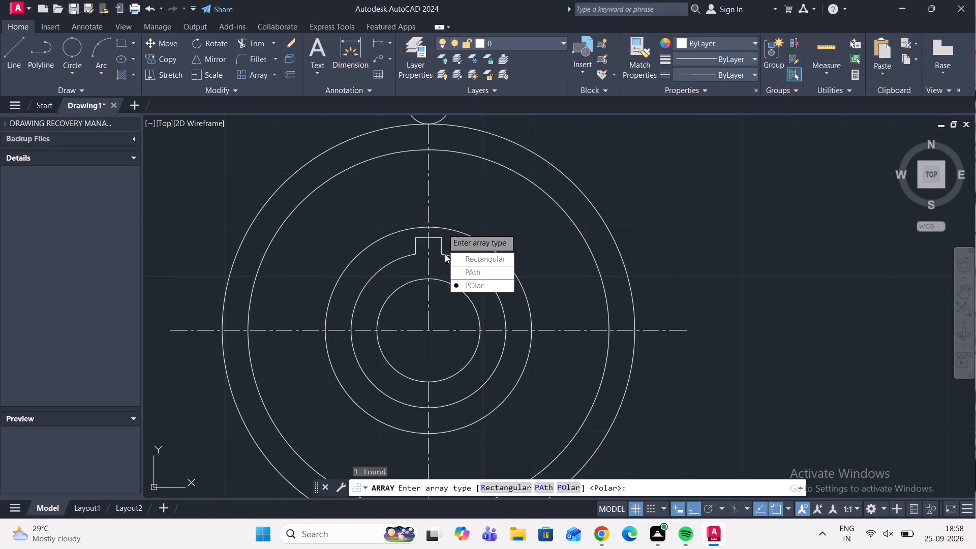
left_click(481, 283)
left_click(429, 329)
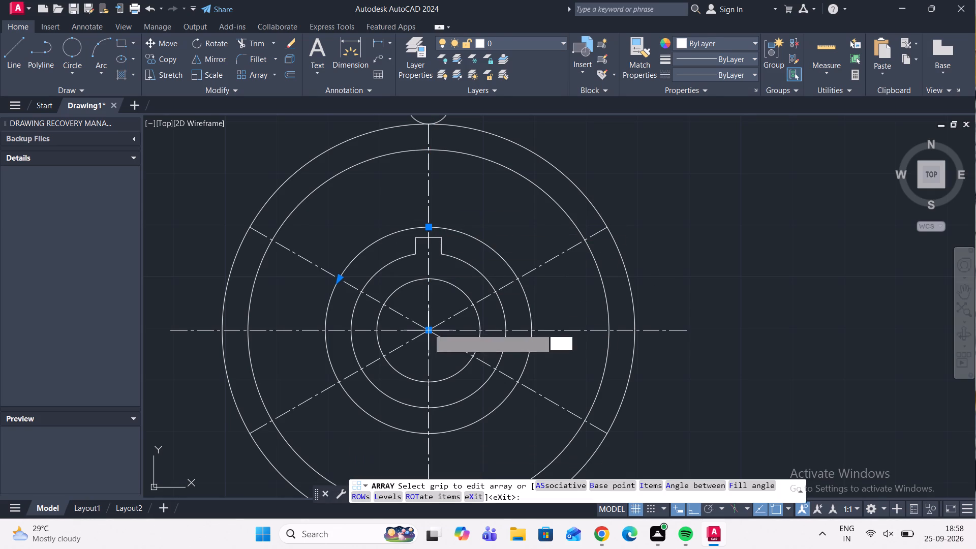
left_click(140, 45)
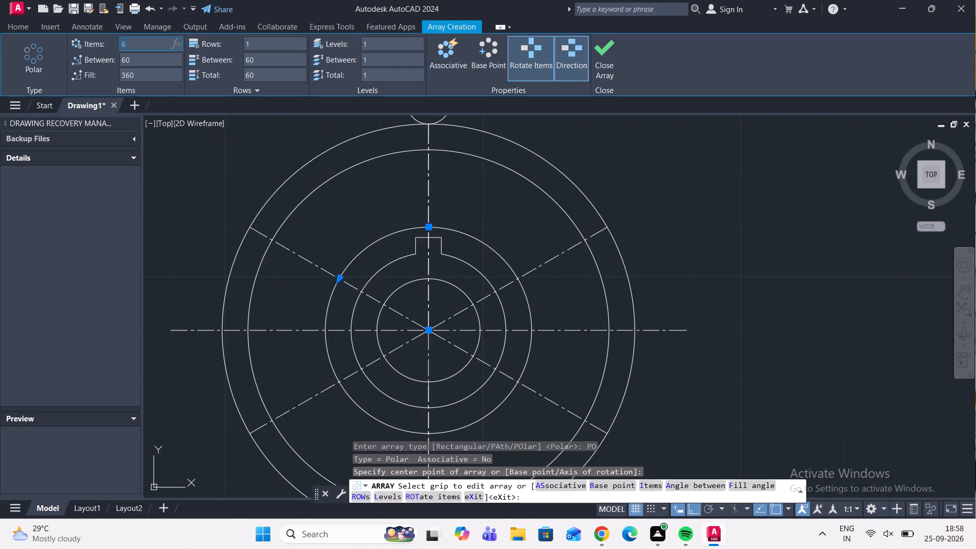
type("18")
key("Return")
scroll(192, 93, "down", 2)
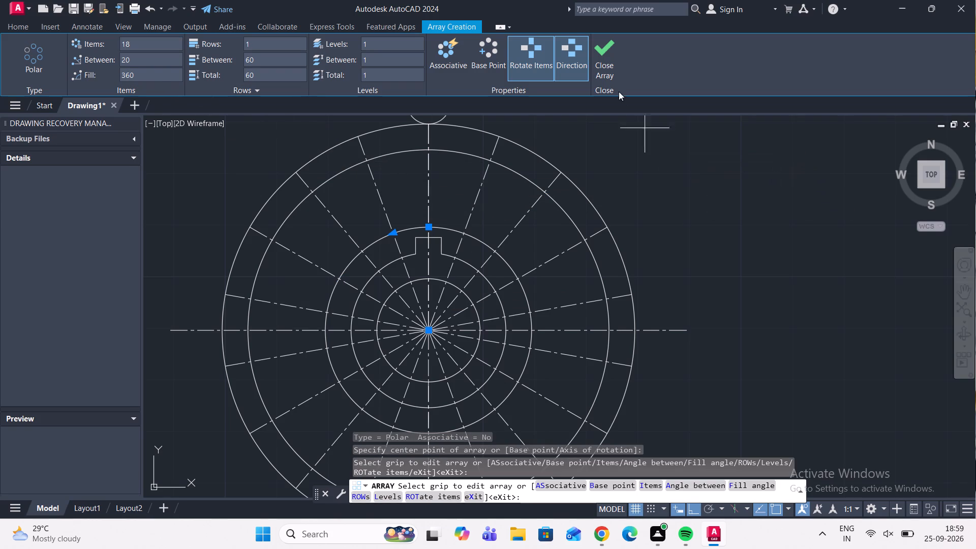
left_click(606, 57)
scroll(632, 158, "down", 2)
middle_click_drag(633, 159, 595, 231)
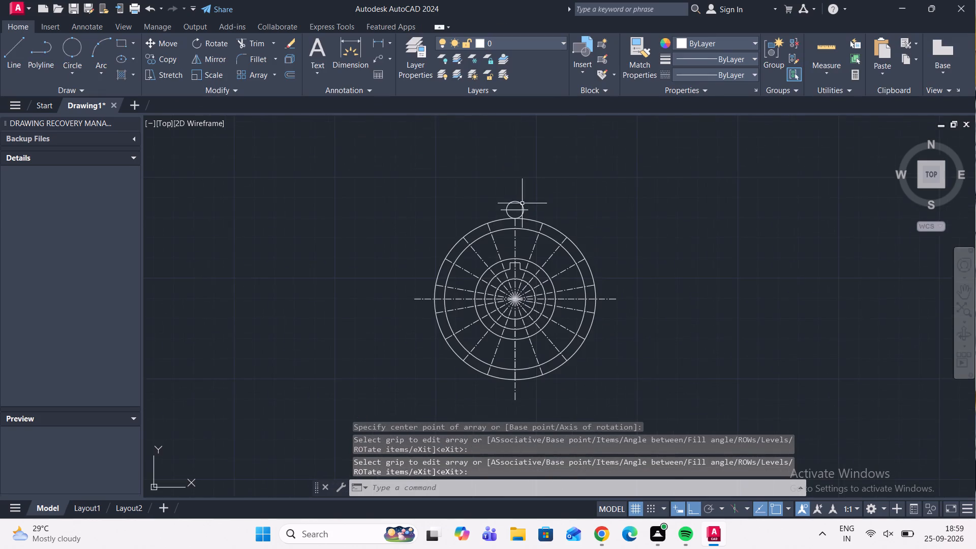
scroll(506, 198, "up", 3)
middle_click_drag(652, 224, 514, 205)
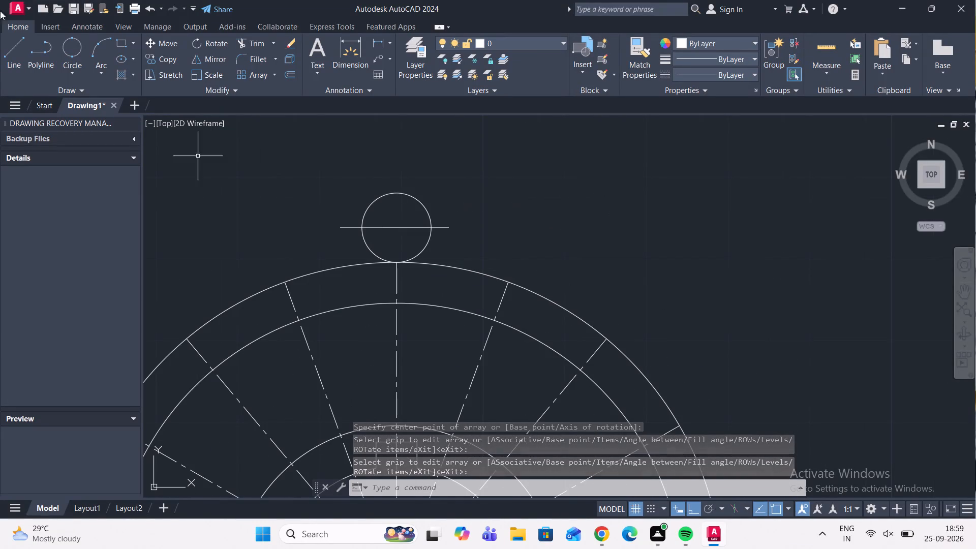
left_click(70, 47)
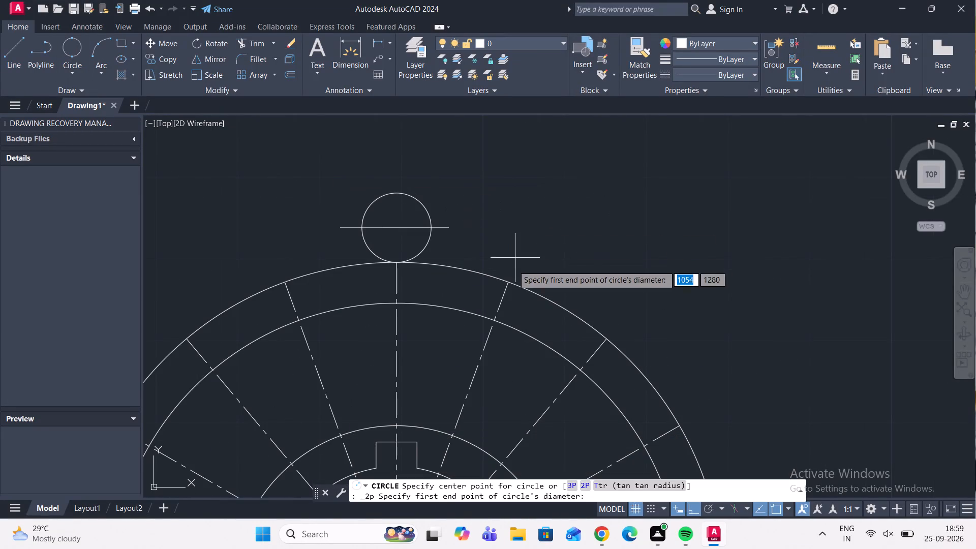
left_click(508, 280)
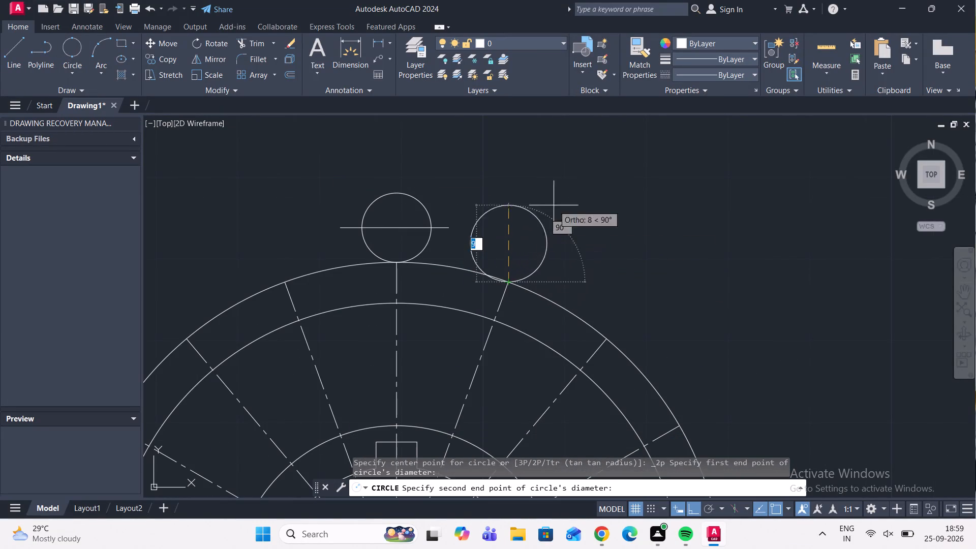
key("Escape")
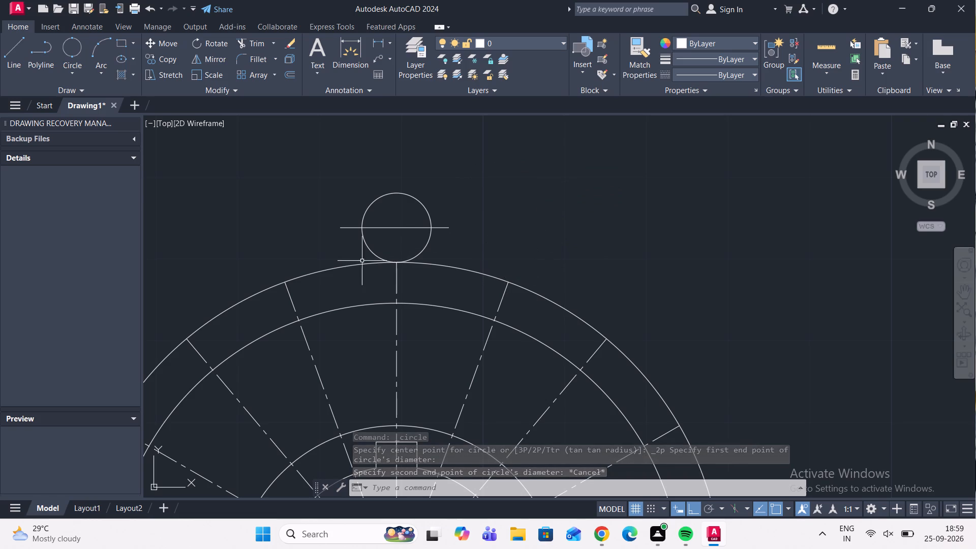
Draw a vertical line about 4 mm long from the bottom of the 8.48 mm diameter circle to its centre.
left_click(10, 54)
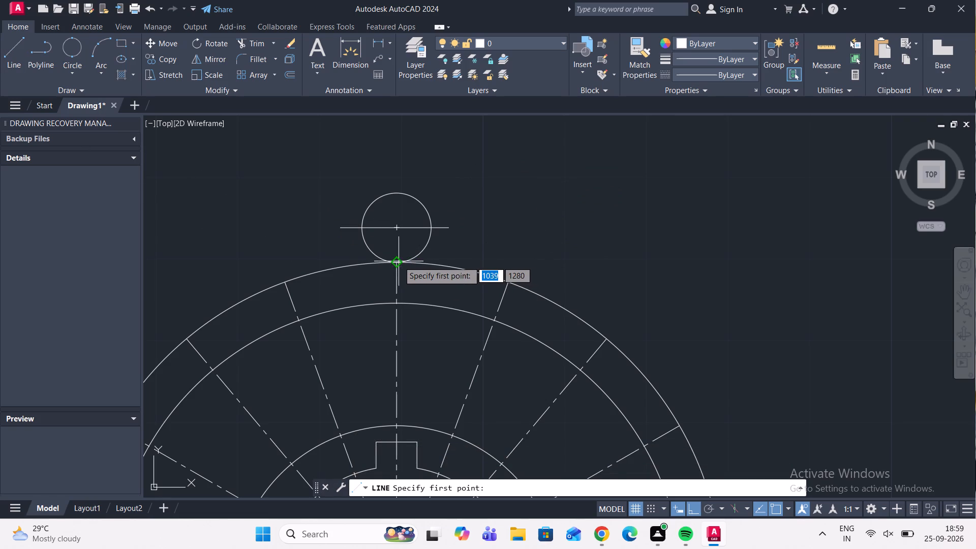
scroll(399, 261, "up", 2)
left_click(391, 264)
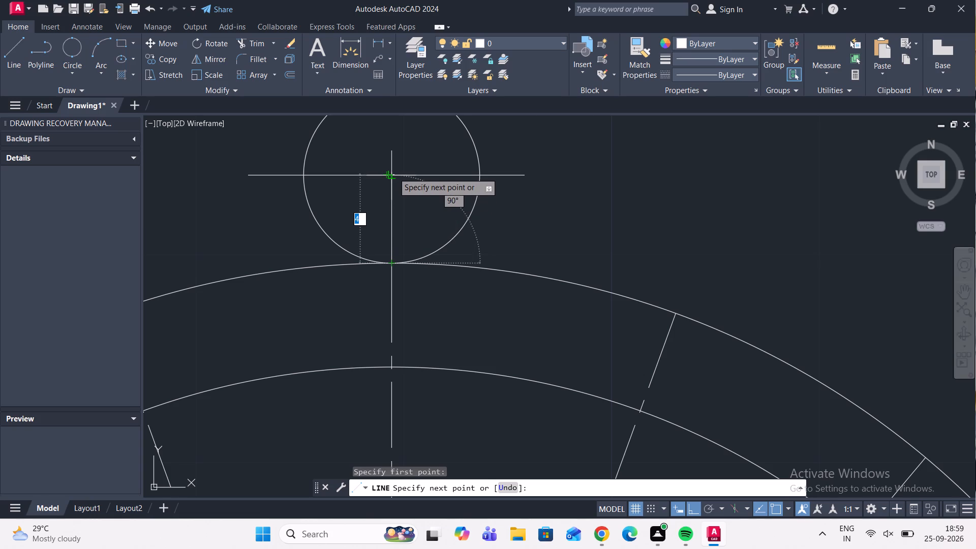
left_click(393, 172)
scroll(400, 178, "up", 3)
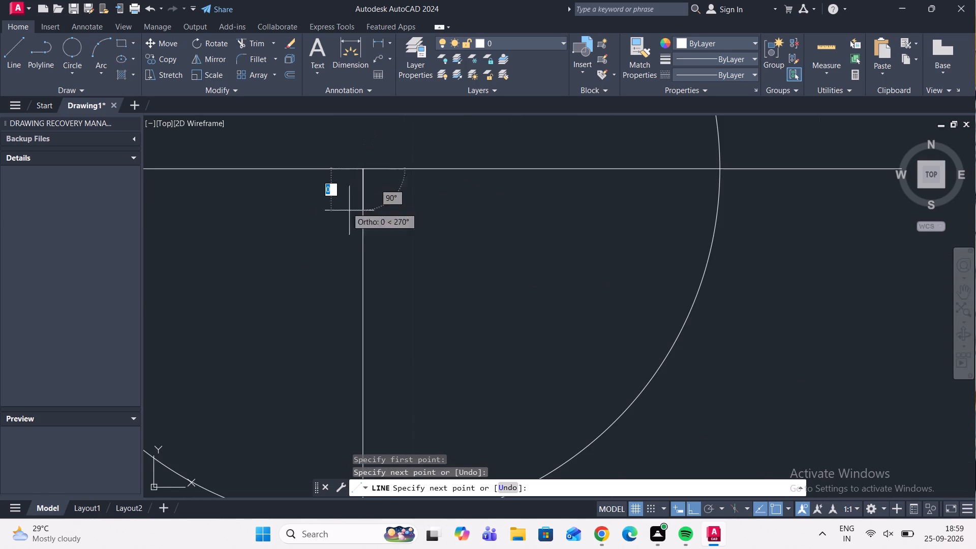
scroll(380, 226, "down", 4)
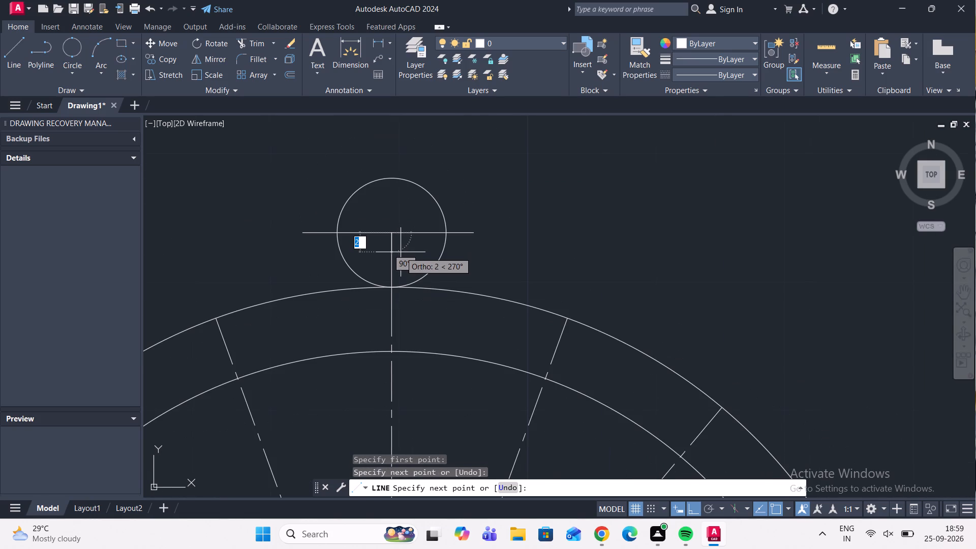
key("Escape")
Create a polar array of the short vertical line about the common centre with 18 items over 360 degrees.
scroll(423, 265, "down", 2)
scroll(416, 265, "up", 3)
left_click(412, 267)
left_click(354, 258)
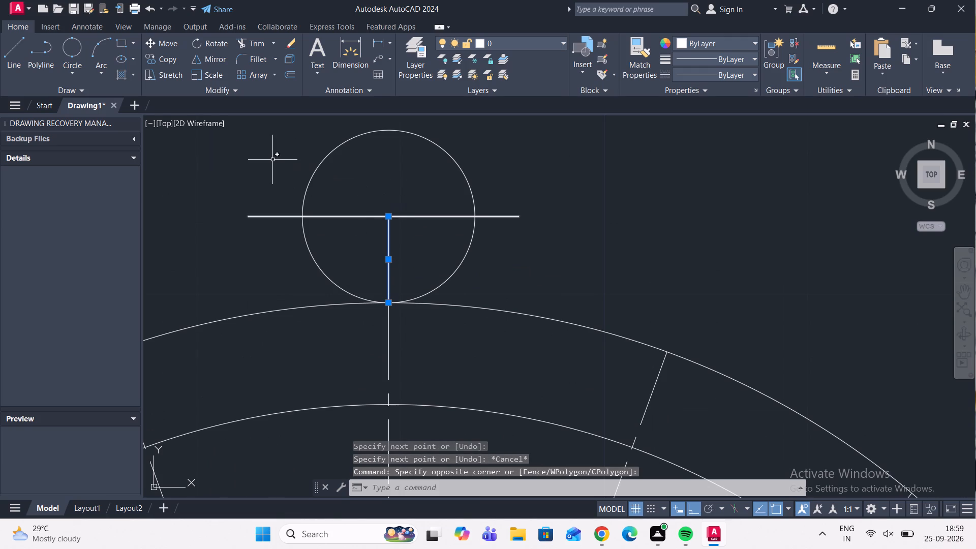
type("arr")
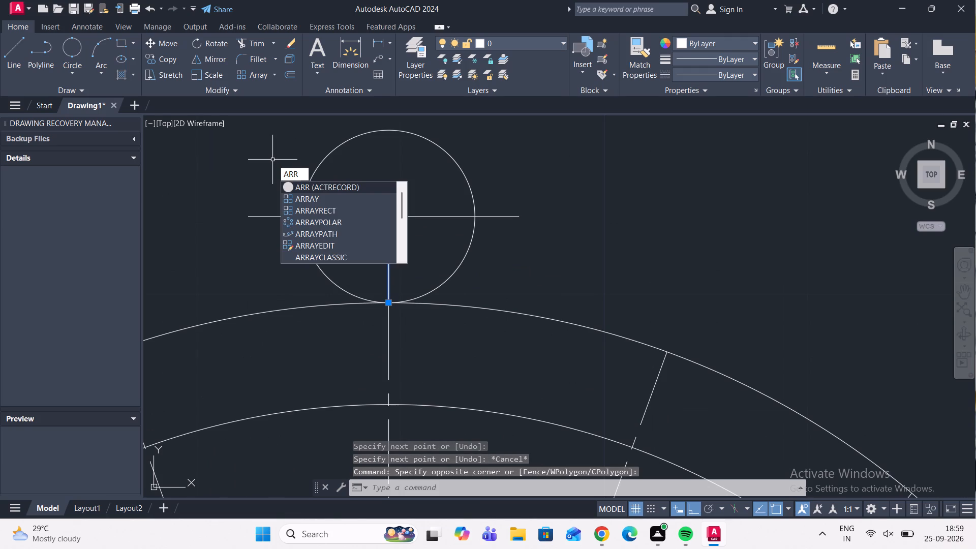
left_click(316, 198)
scroll(377, 169, "down", 1)
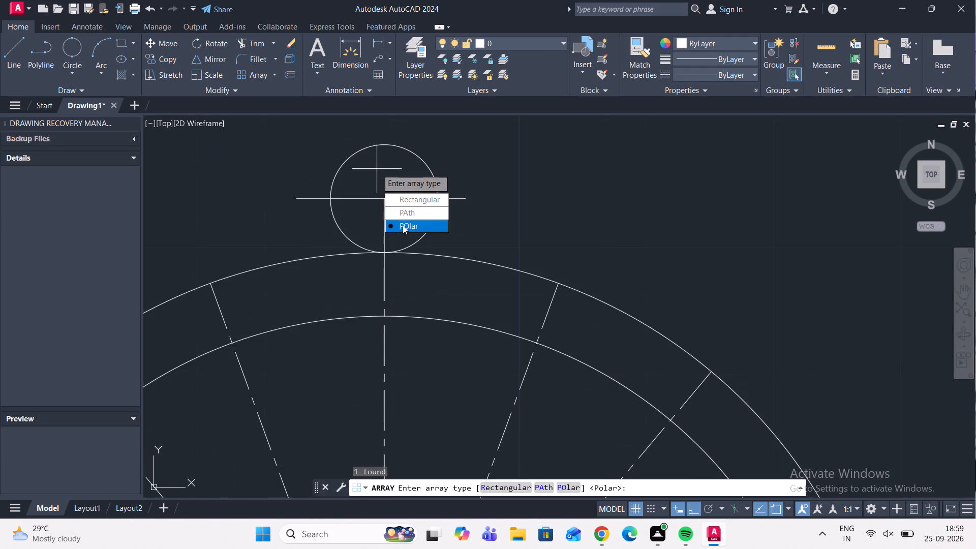
left_click_drag(403, 225, 315, 198)
scroll(377, 154, "down", 3)
scroll(384, 310, "up", 4)
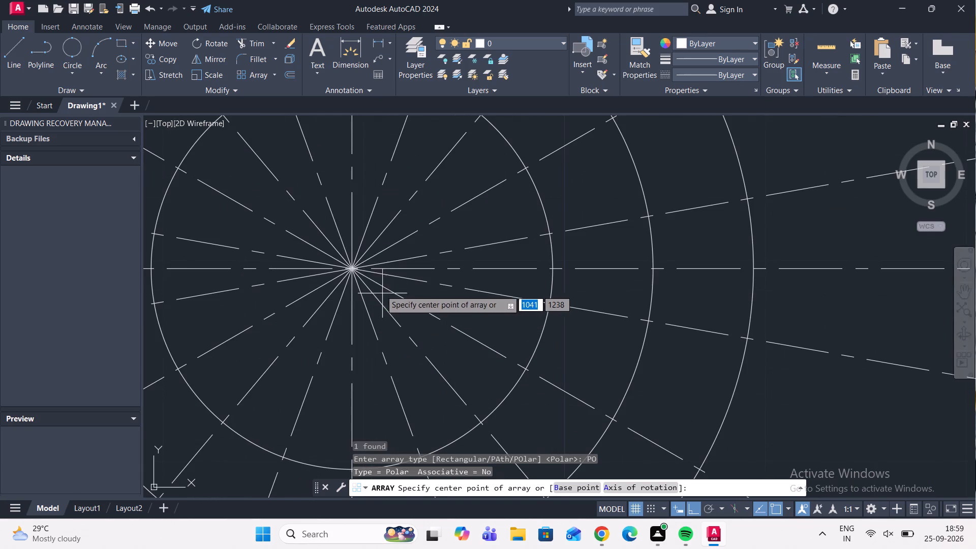
left_click(350, 265)
scroll(388, 243, "down", 4)
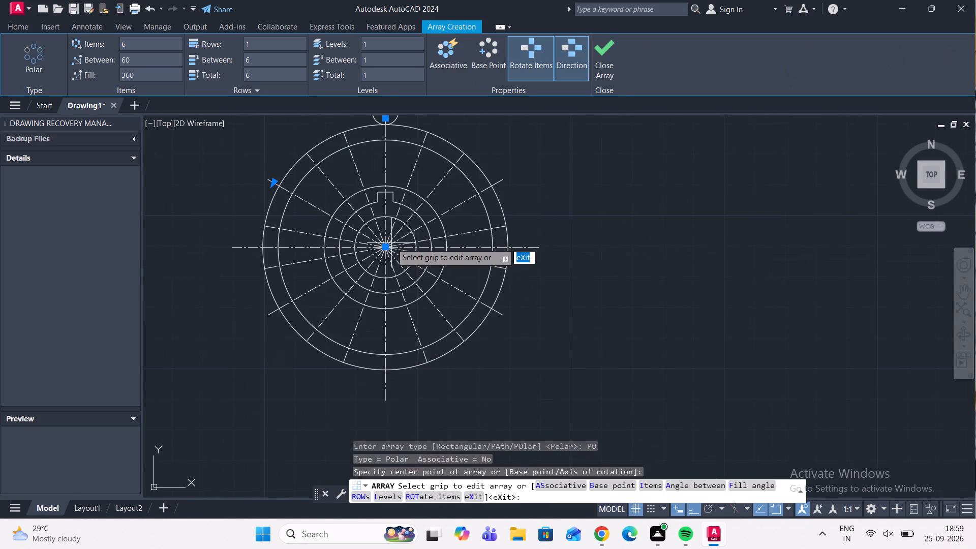
left_click(148, 43)
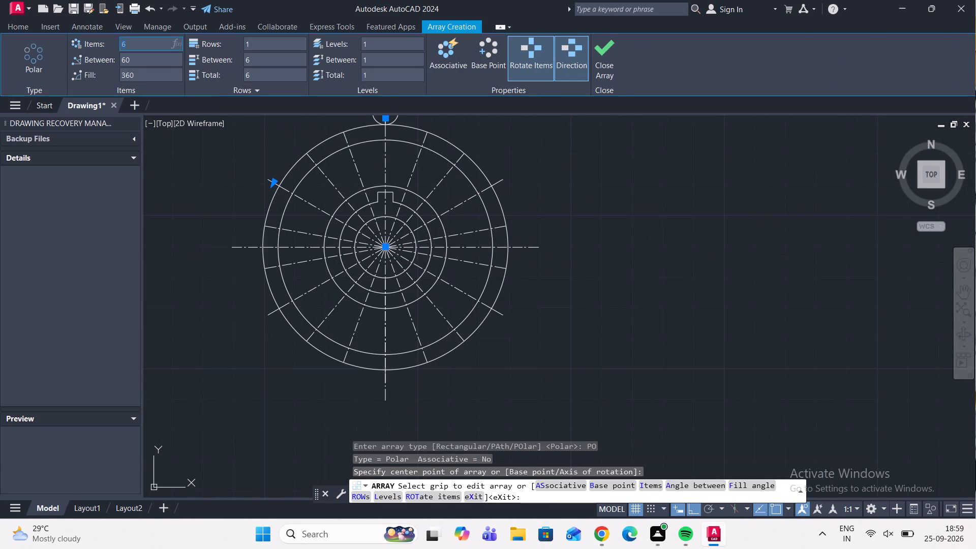
type("18")
key("Return")
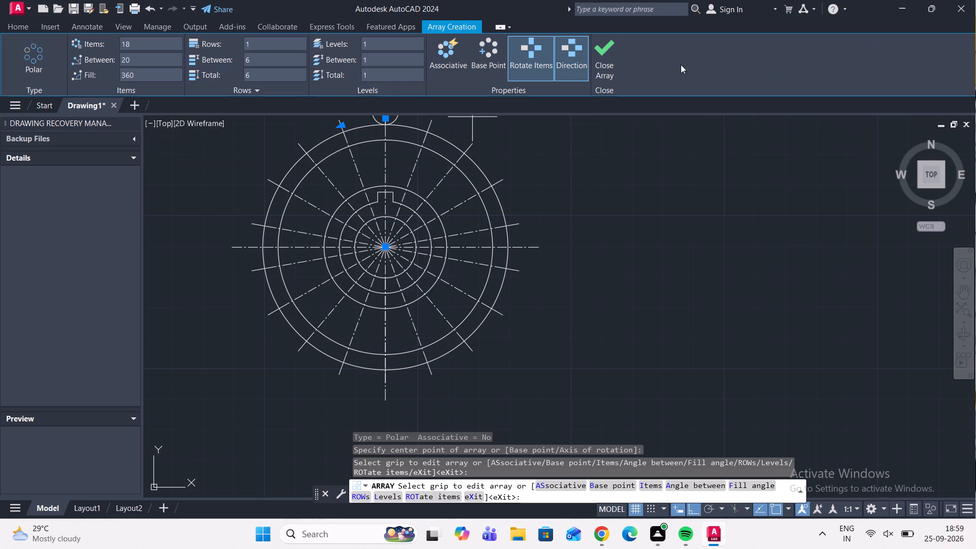
left_click(609, 59)
With Ortho off, draw a circle centred on the outer end of the first radial line clockwise from the top, reaching the outer circle, radius about 4 mm.
middle_click_drag(519, 189, 525, 208)
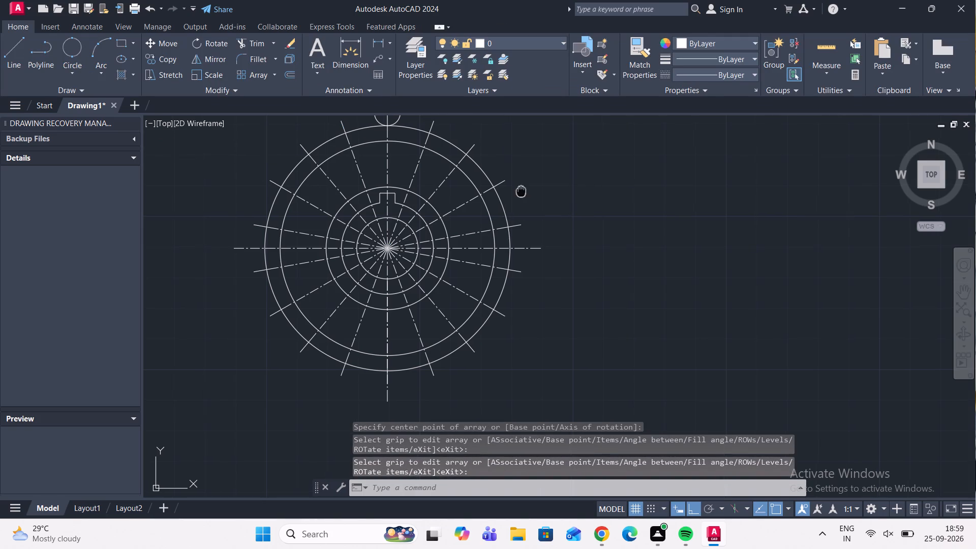
middle_click_drag(525, 208, 501, 289)
scroll(415, 226, "up", 2)
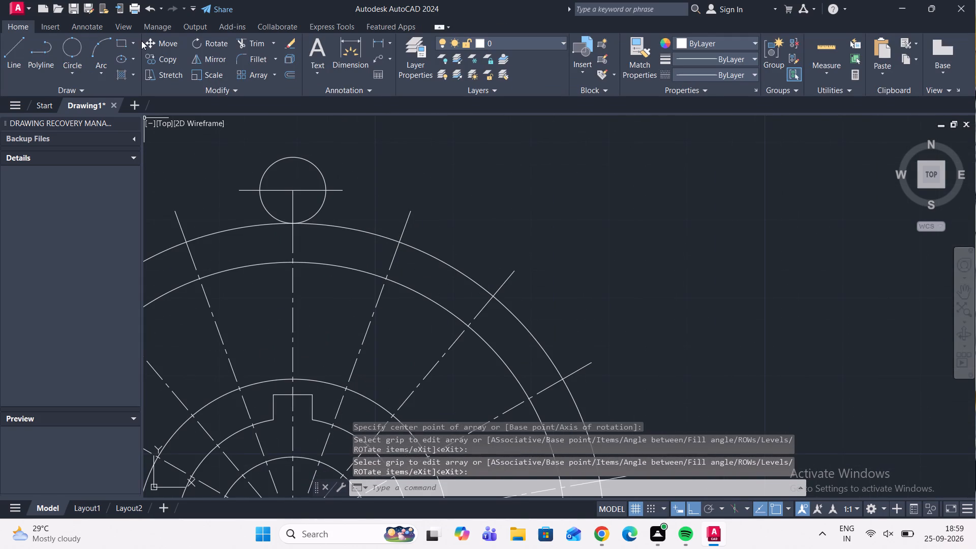
left_click(72, 78)
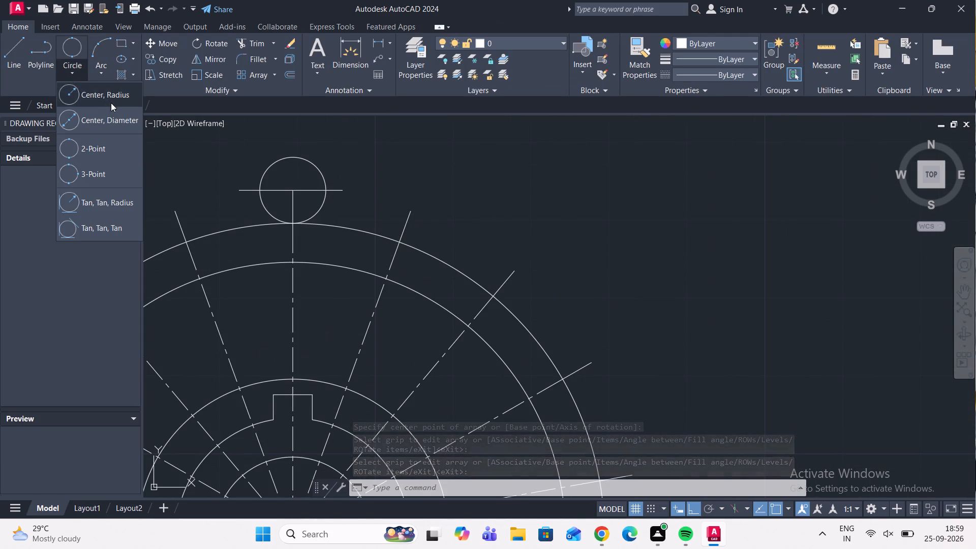
left_click(117, 87)
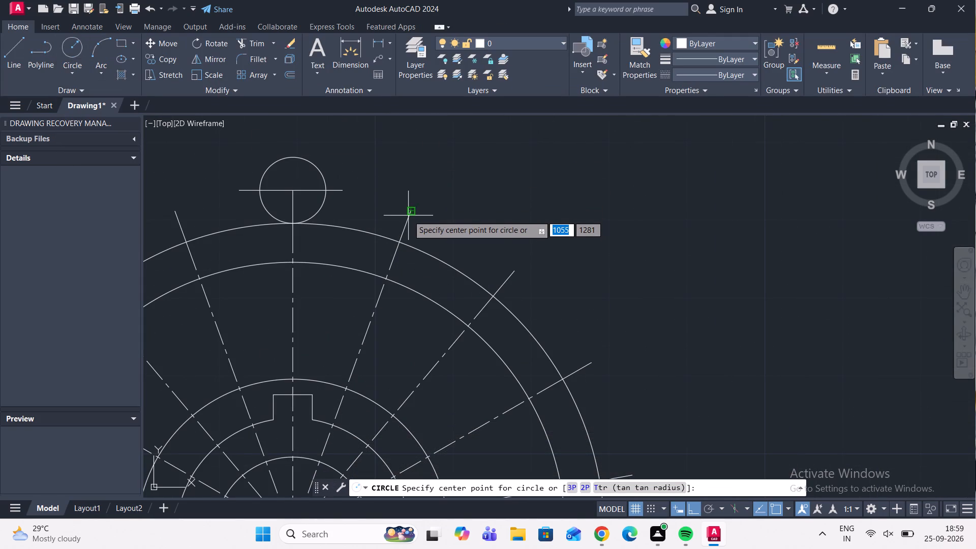
left_click(410, 211)
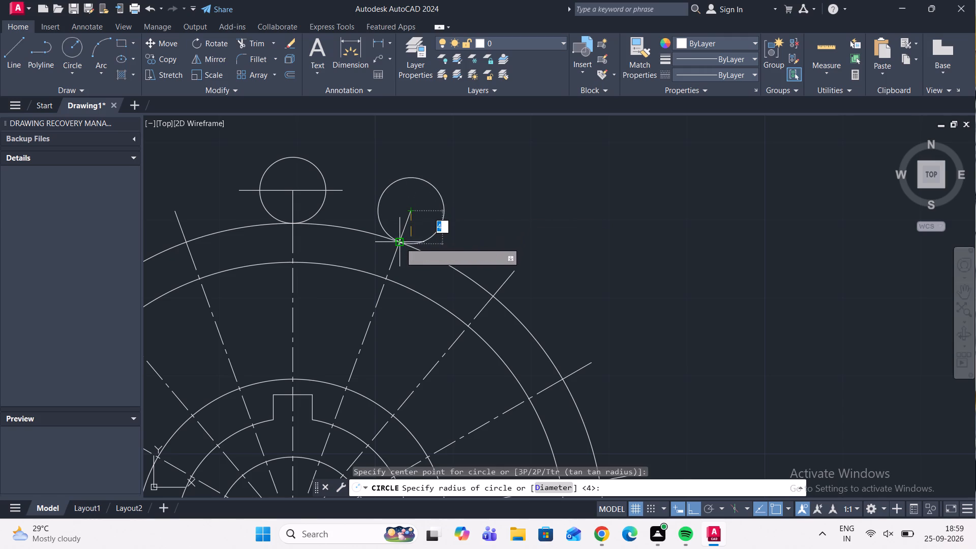
scroll(401, 255, "up", 4)
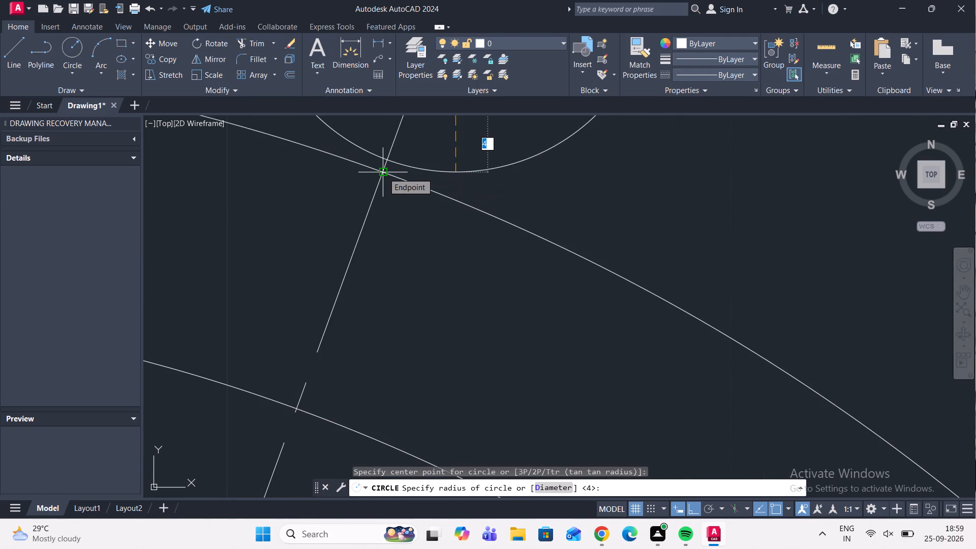
key("super+p")
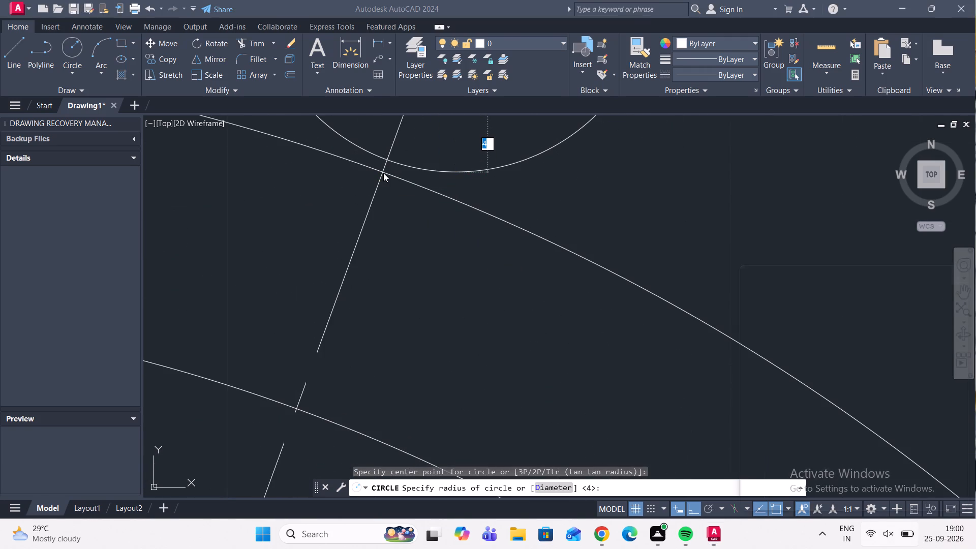
scroll(390, 188, "down", 4)
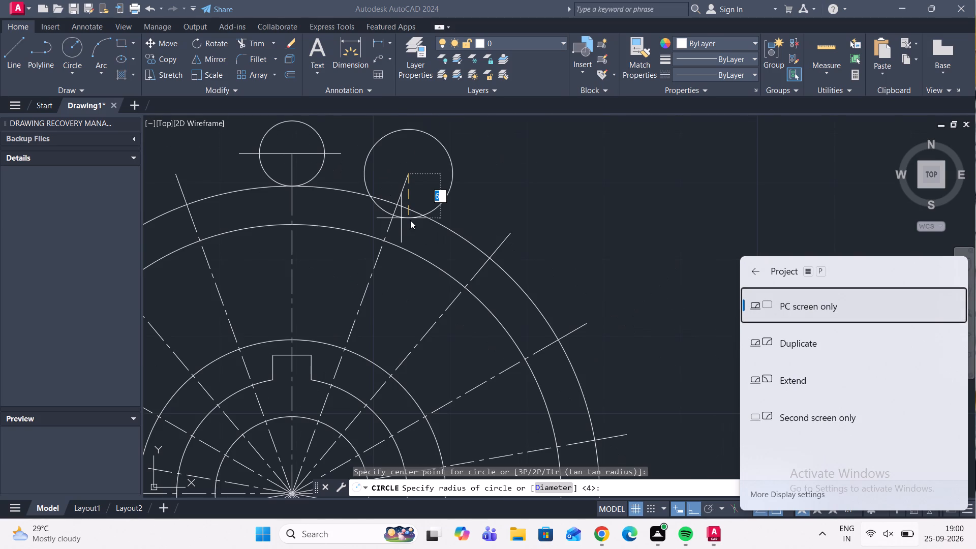
key("Escape")
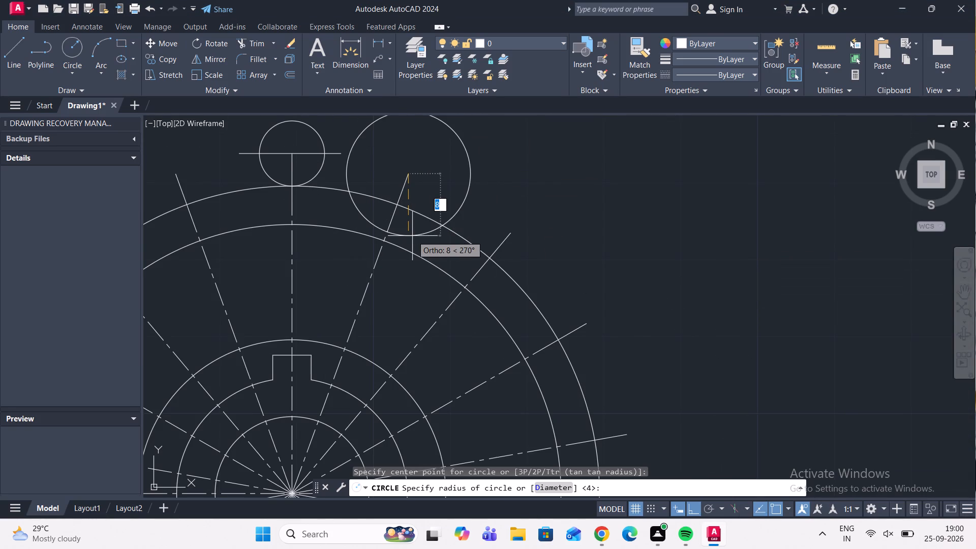
key("F8")
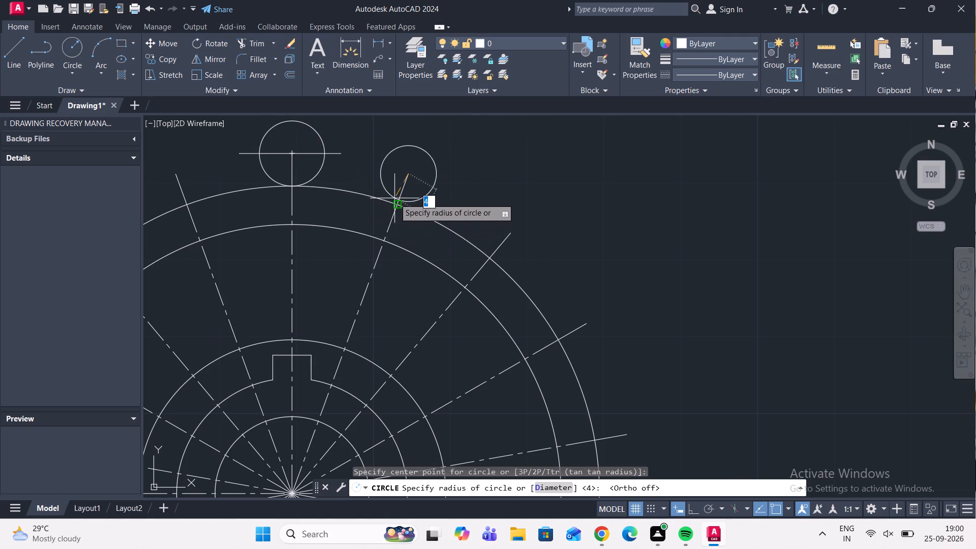
scroll(394, 198, "up", 3)
left_click(404, 227)
scroll(479, 223, "down", 3)
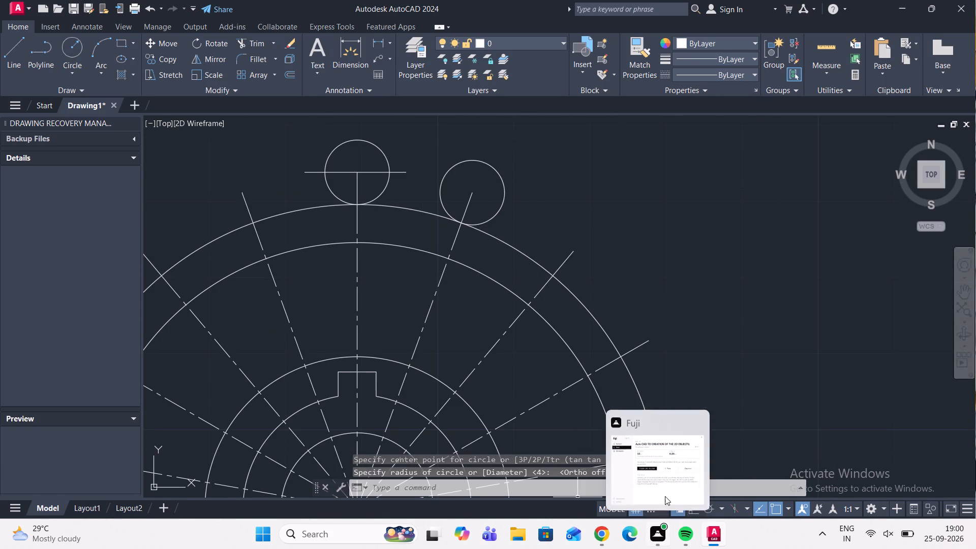
Draw a circle of radius about 4 mm centred on the second radial line's outer end clockwise from the top, reaching the outer circle.
middle_click_drag(553, 197, 473, 234)
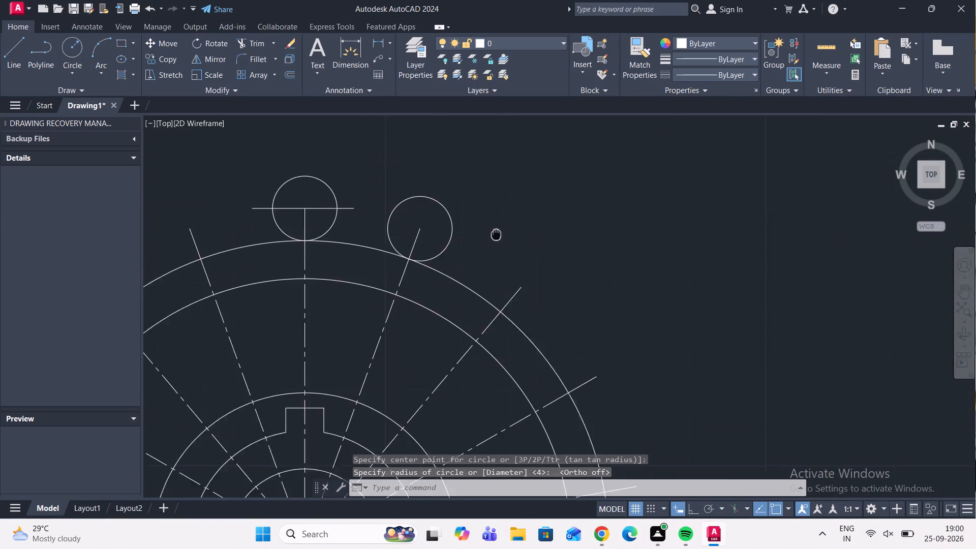
middle_click_drag(473, 234, 464, 234)
scroll(454, 228, "down", 1)
left_click(78, 52)
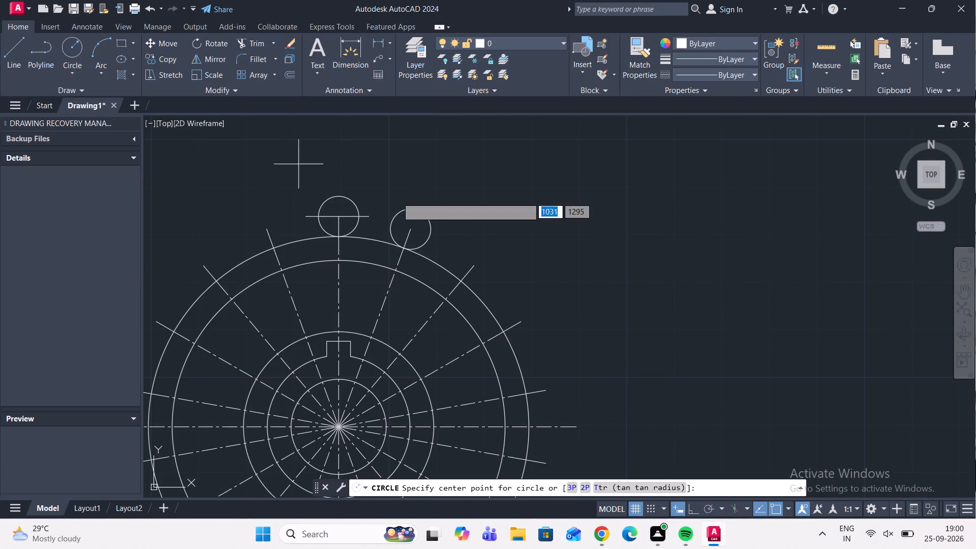
scroll(475, 266, "up", 2)
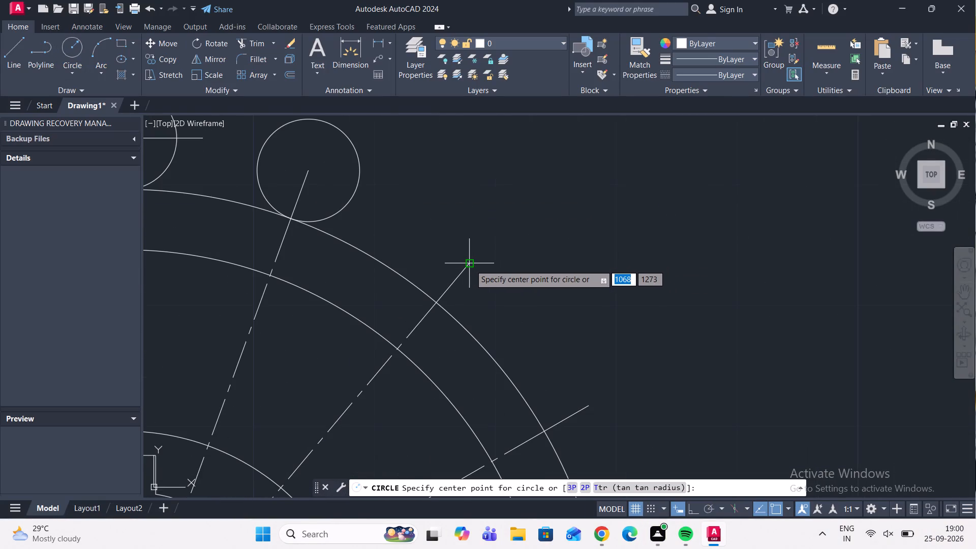
left_click(470, 265)
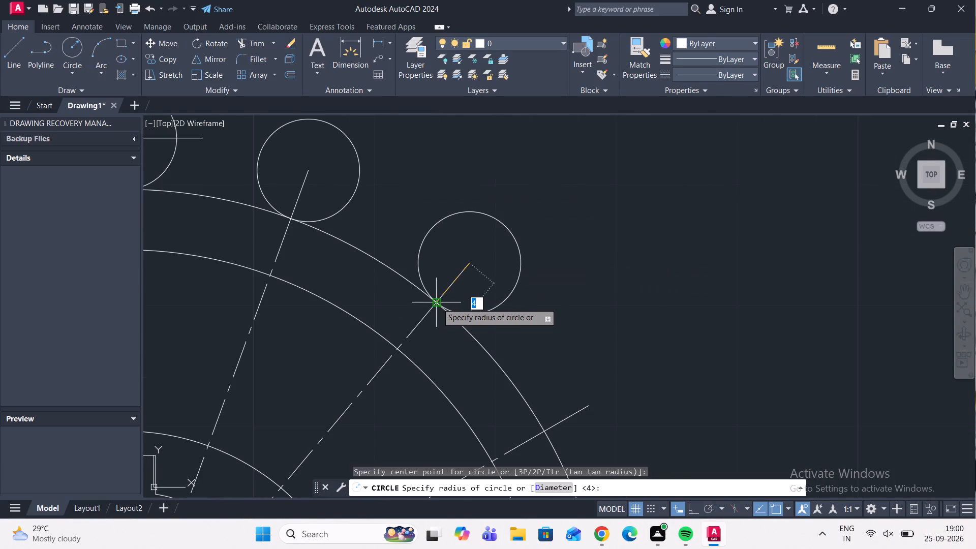
left_click(437, 303)
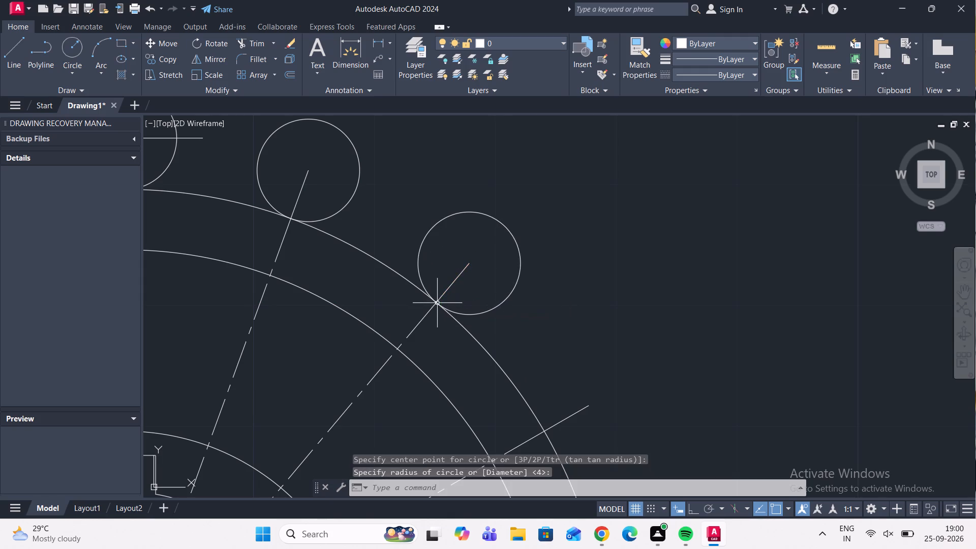
Draw a circle of radius about 4 mm centred on the third radial line's outer end clockwise from the top, reaching the outer circle.
scroll(441, 255, "down", 1)
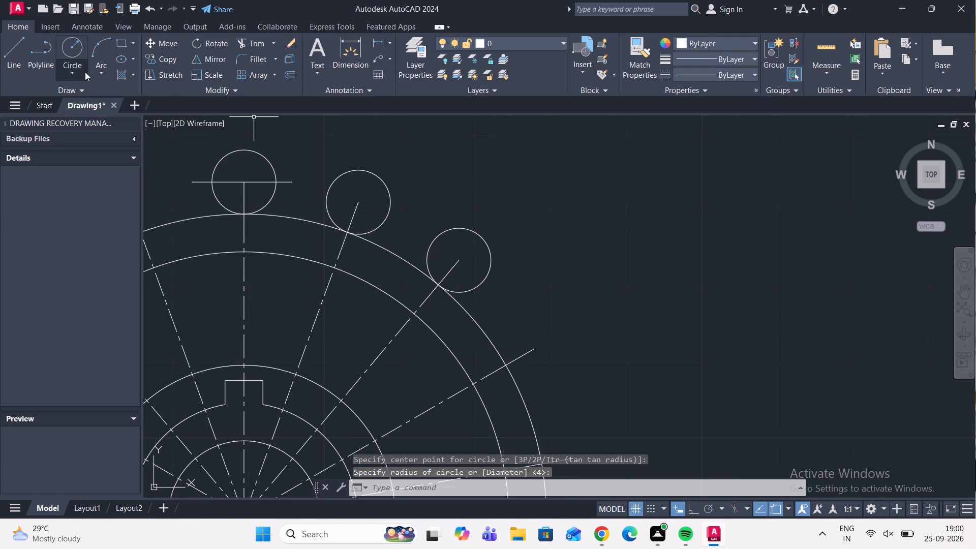
left_click(74, 43)
scroll(550, 221, "down", 2)
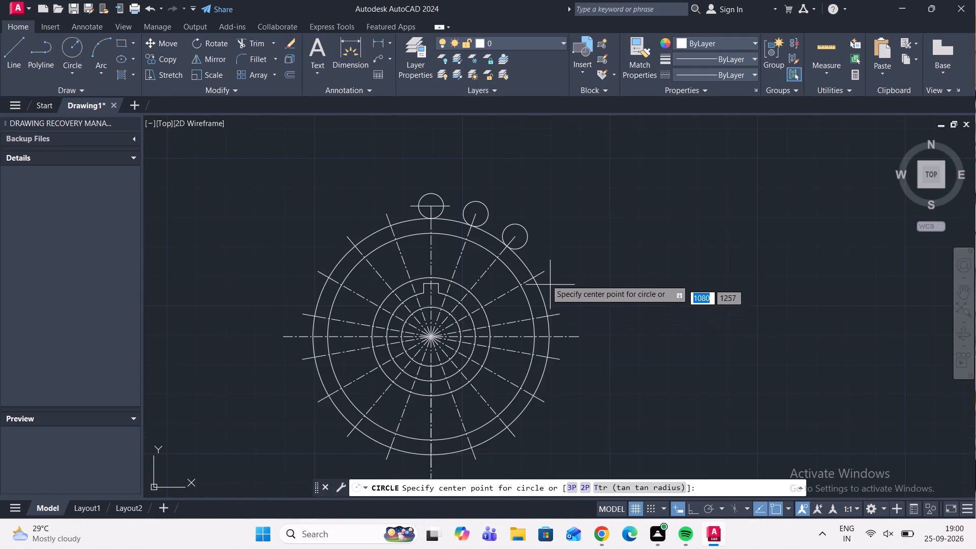
scroll(535, 262, "up", 4)
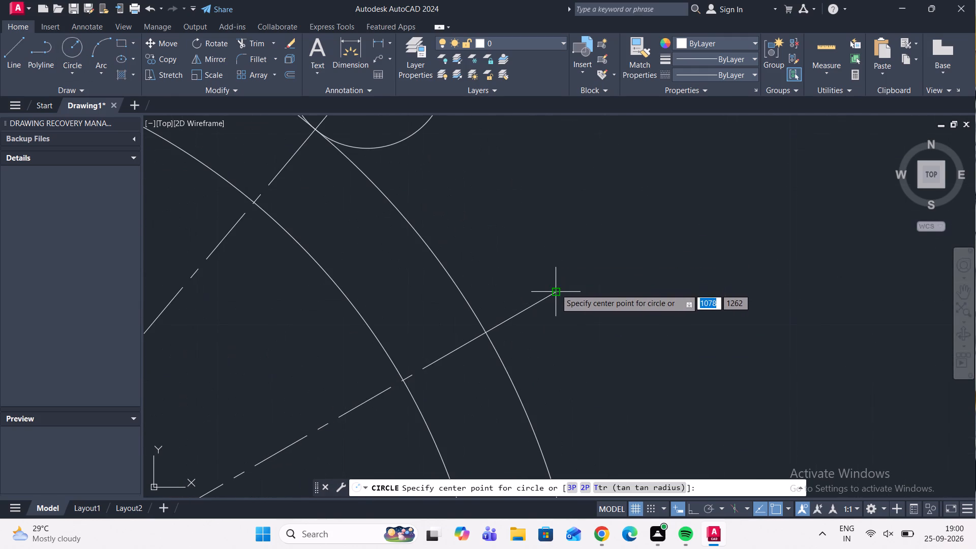
left_click(556, 289)
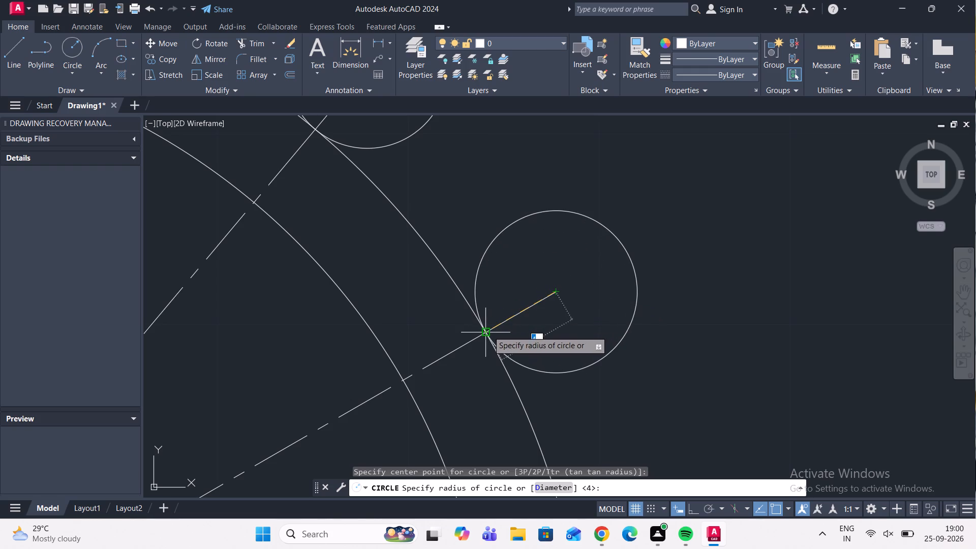
left_click(487, 331)
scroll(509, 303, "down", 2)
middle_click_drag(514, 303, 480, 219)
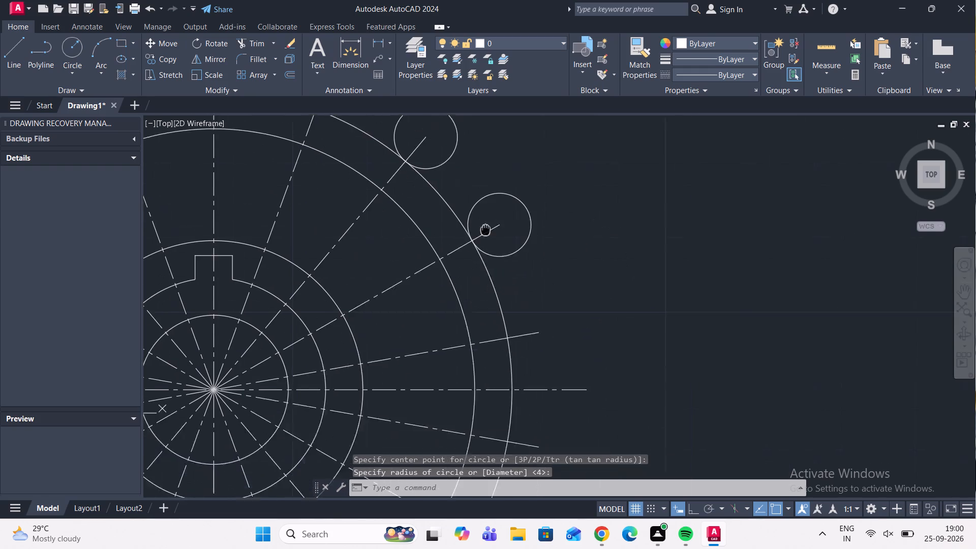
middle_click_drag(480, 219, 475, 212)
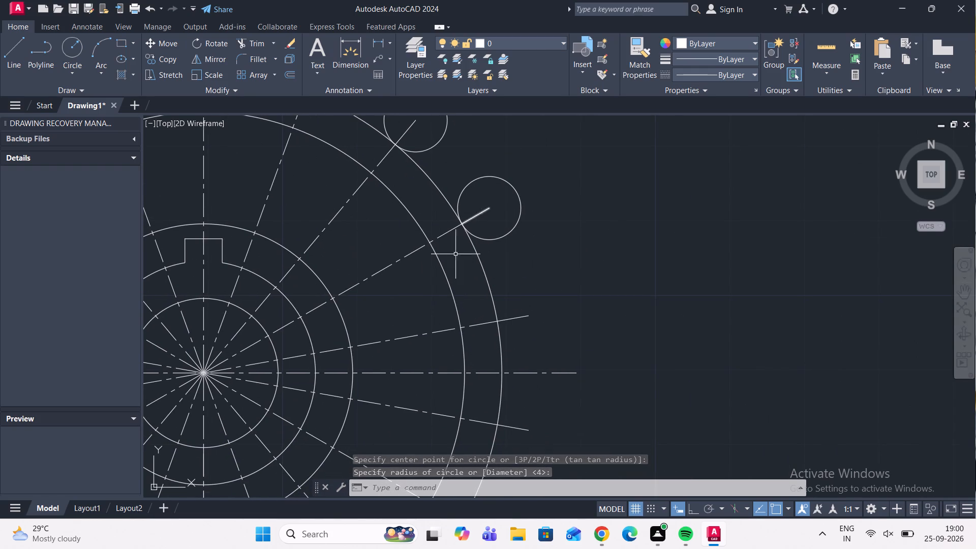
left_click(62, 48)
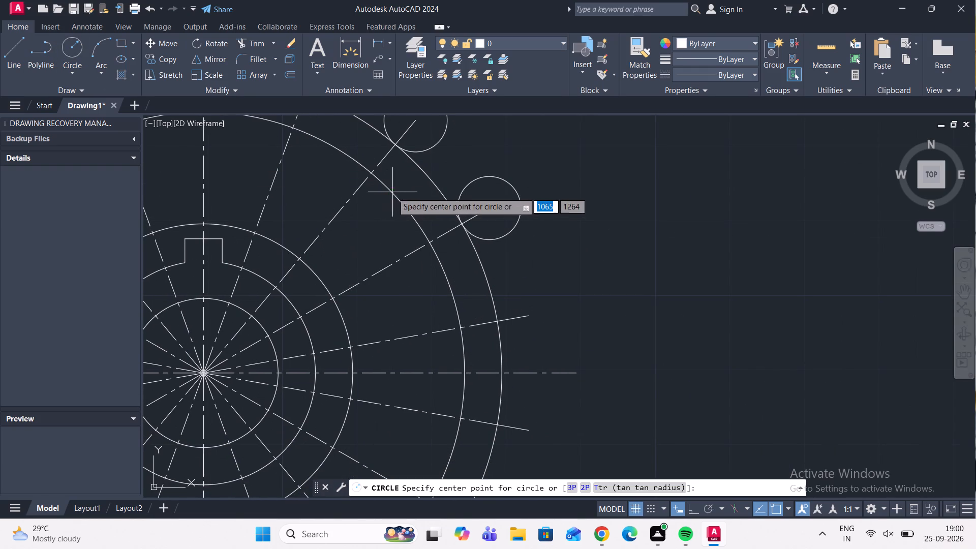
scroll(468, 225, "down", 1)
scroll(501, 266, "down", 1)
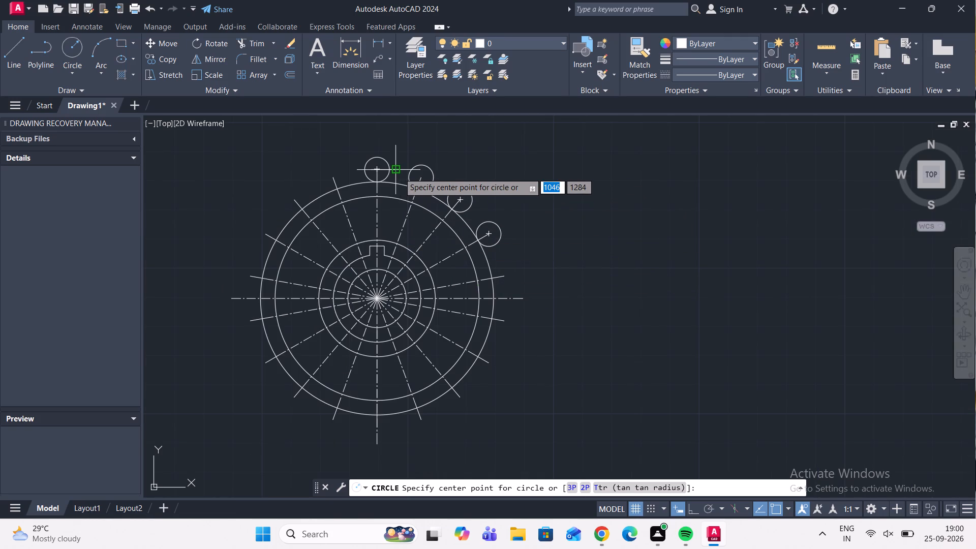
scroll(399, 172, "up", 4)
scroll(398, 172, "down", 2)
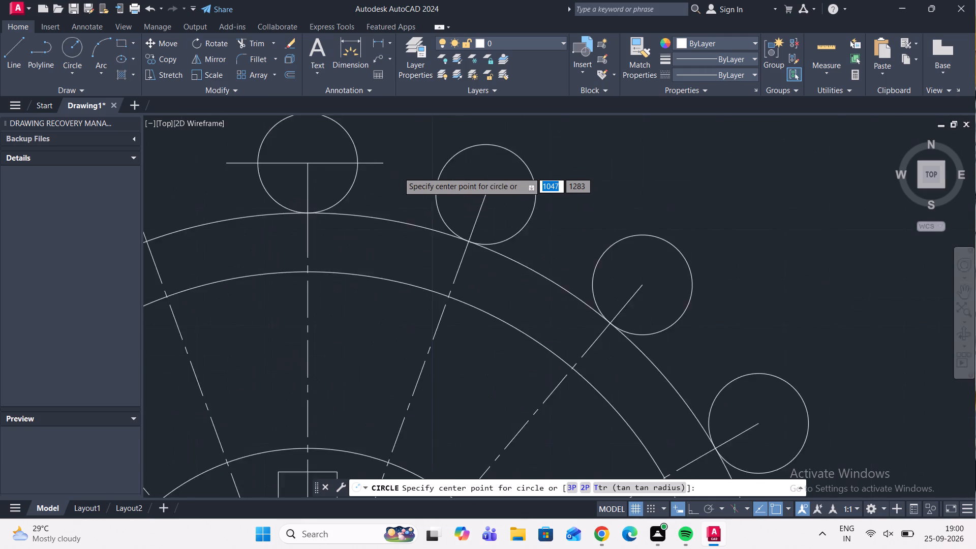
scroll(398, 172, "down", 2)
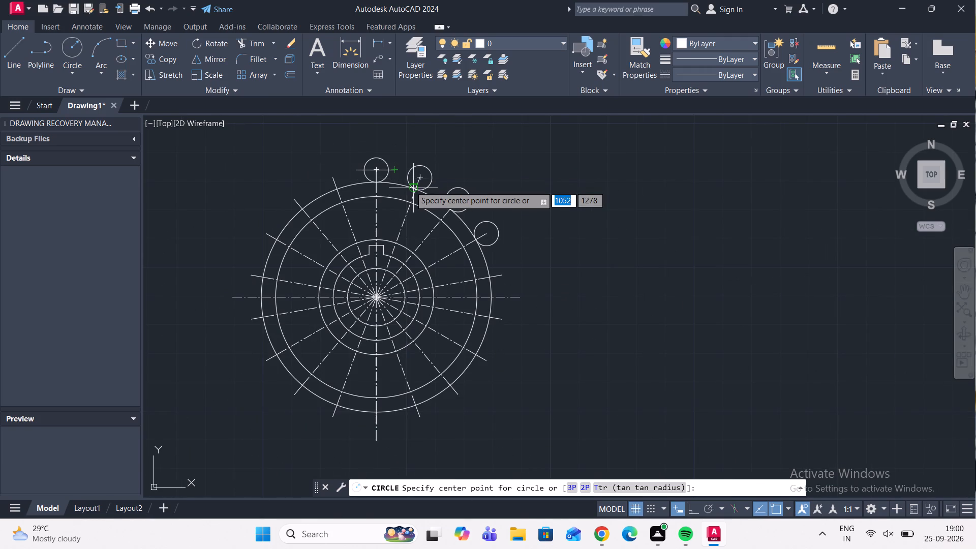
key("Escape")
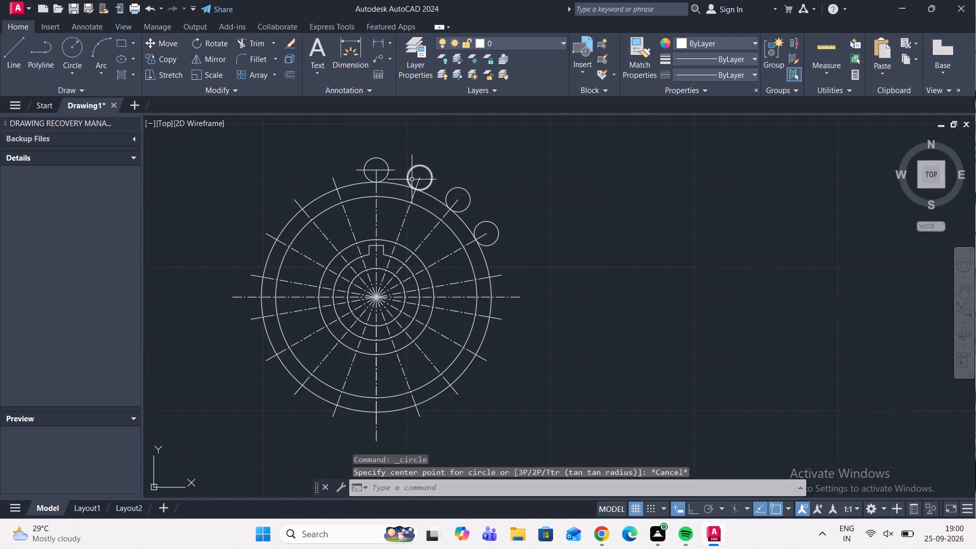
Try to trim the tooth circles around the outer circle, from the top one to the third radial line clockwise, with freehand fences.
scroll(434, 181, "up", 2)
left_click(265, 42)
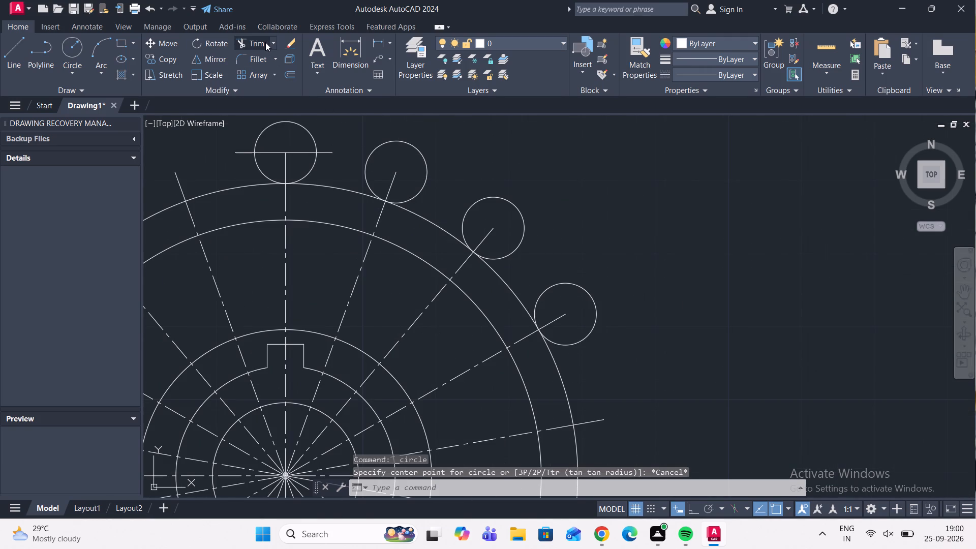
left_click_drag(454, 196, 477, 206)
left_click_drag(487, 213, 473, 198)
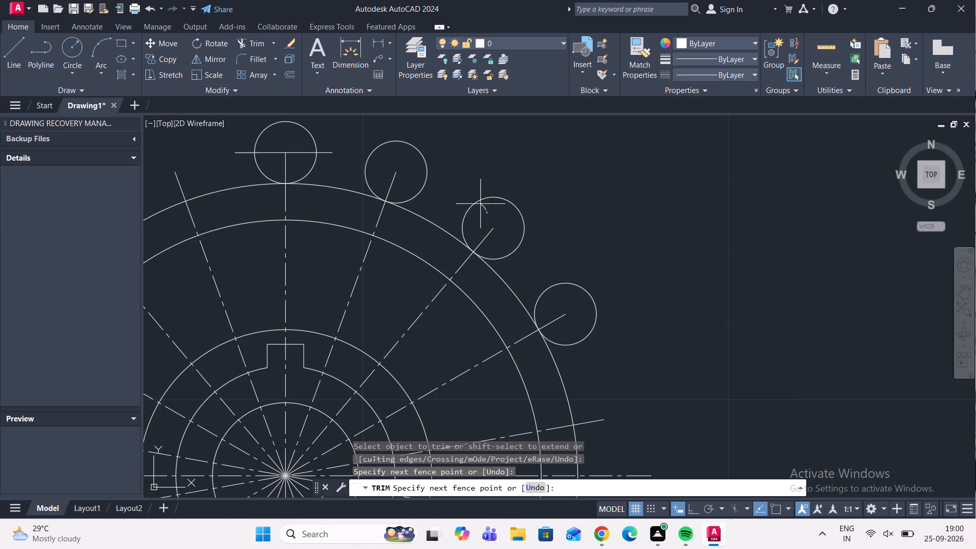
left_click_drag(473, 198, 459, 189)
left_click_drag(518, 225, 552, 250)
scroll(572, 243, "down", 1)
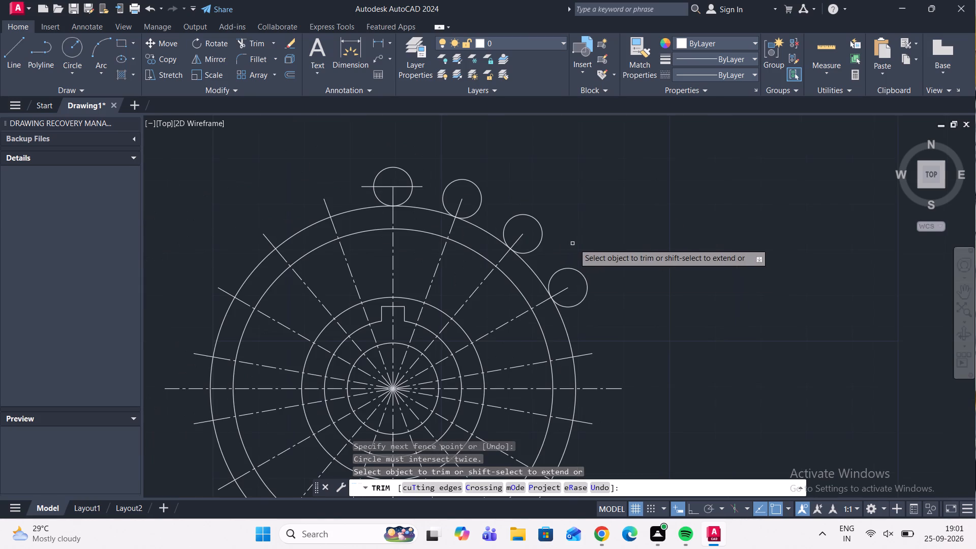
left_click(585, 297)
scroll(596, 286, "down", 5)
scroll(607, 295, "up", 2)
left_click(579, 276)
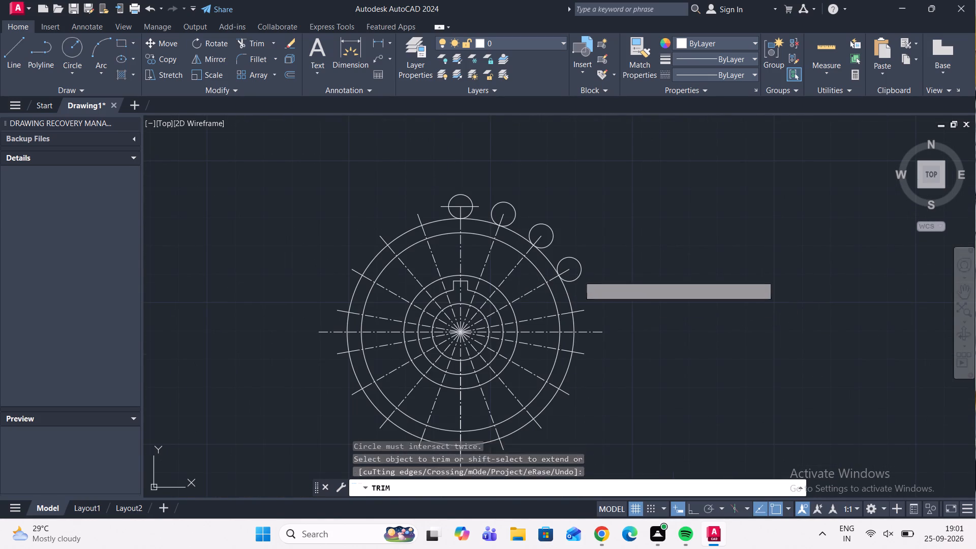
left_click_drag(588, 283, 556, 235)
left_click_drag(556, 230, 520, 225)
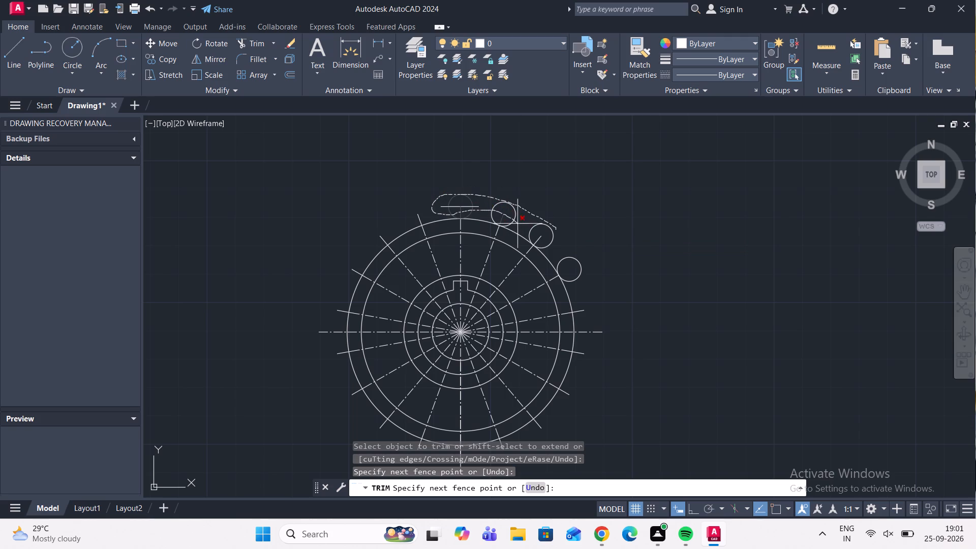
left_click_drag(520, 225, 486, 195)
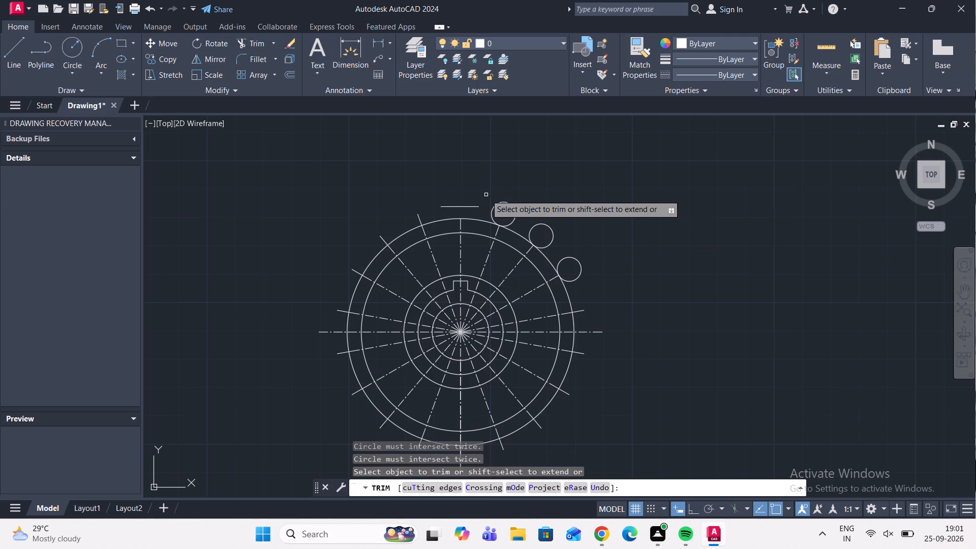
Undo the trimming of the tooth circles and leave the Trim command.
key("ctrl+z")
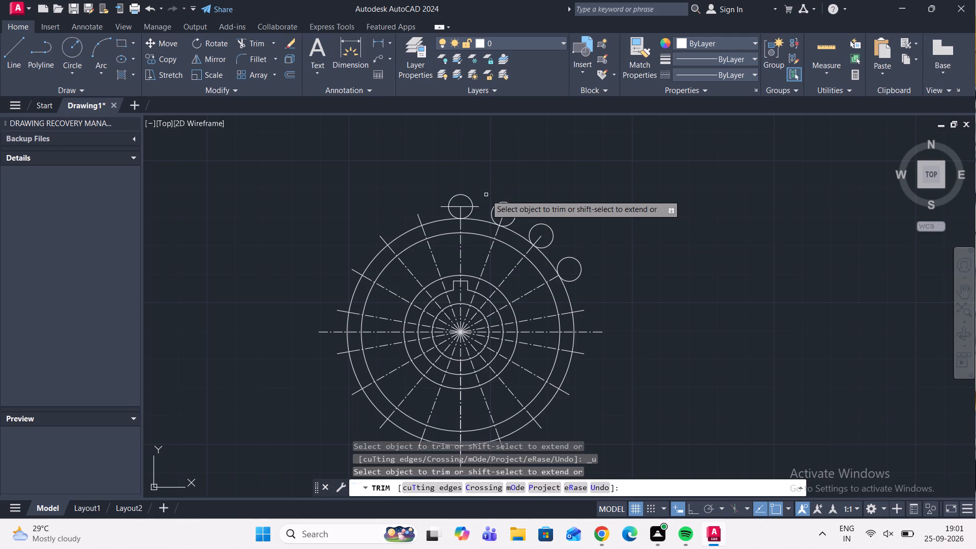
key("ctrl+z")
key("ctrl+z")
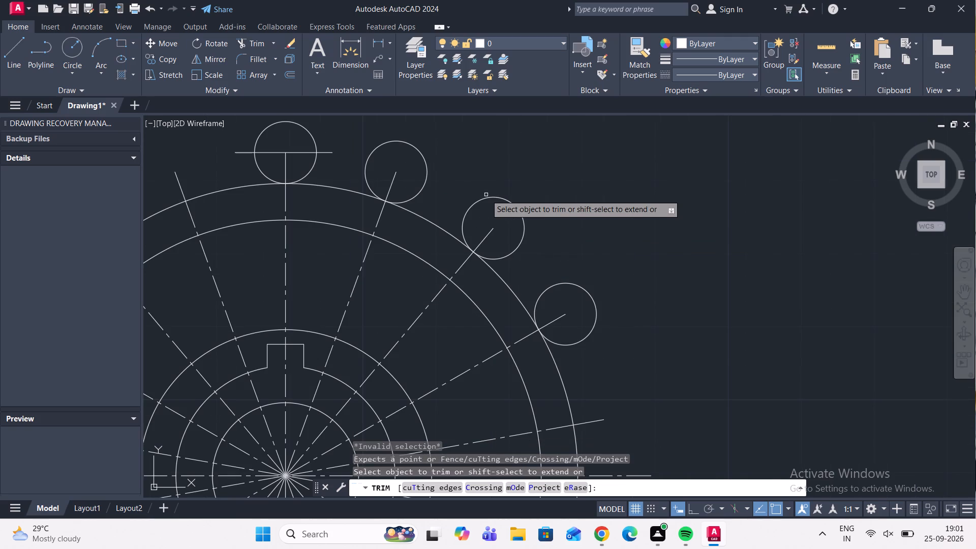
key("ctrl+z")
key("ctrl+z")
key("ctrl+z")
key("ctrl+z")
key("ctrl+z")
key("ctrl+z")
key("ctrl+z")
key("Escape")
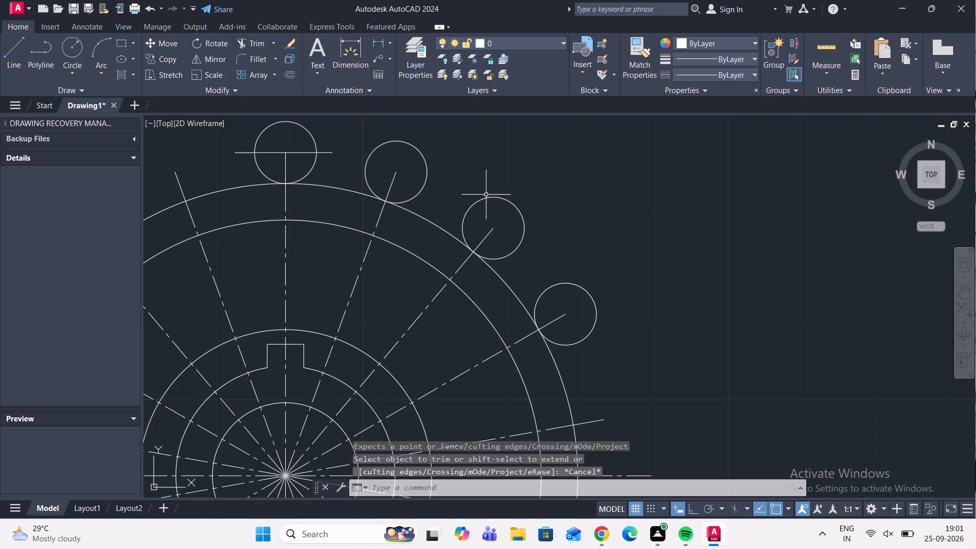
Undo the three tooth circles drawn on the first three radial lines clockwise from the top.
key("ctrl+z")
key("ctrl+z")
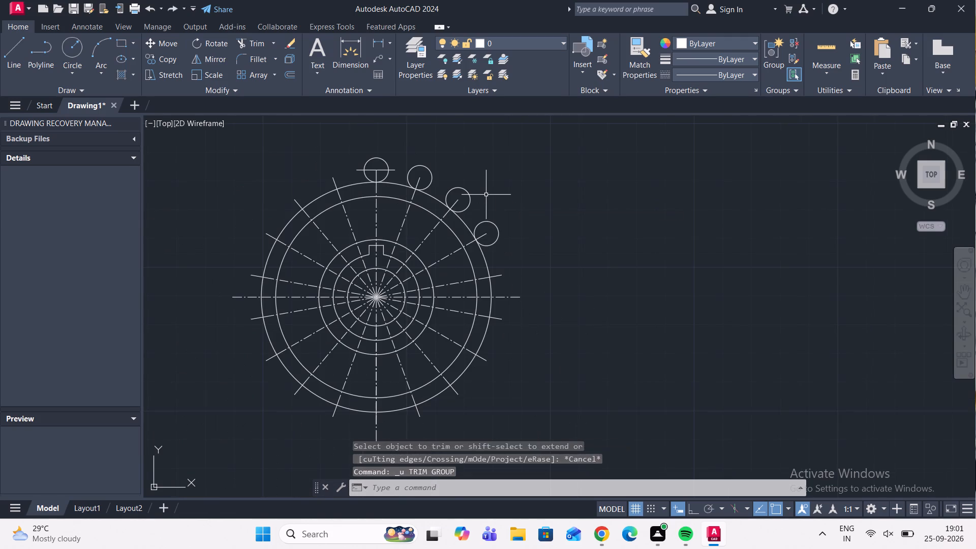
key("ctrl+z")
key("ctrl+z")
key("ctrl+z")
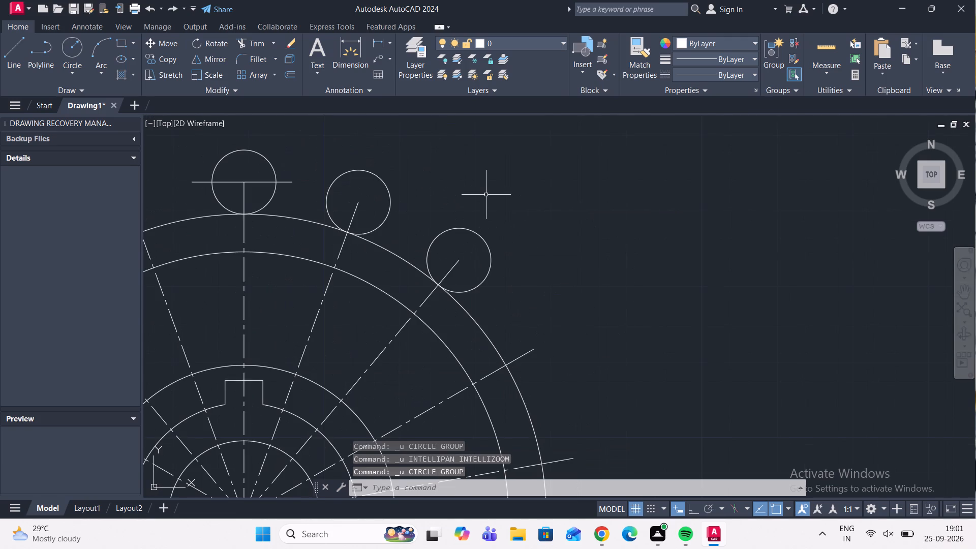
key("ctrl+z")
key("ctrl+z")
key("ctrl+z")
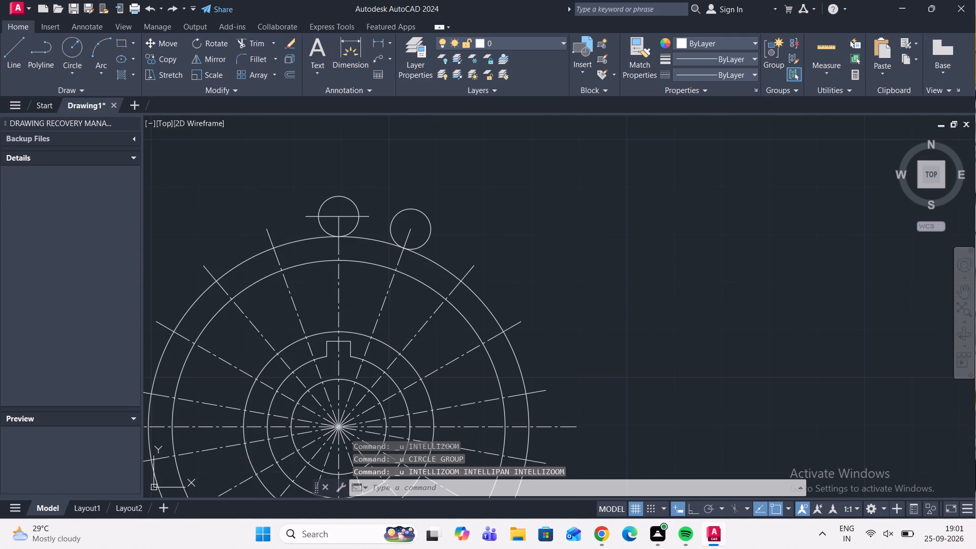
key("ctrl+z")
key("ctrl+z")
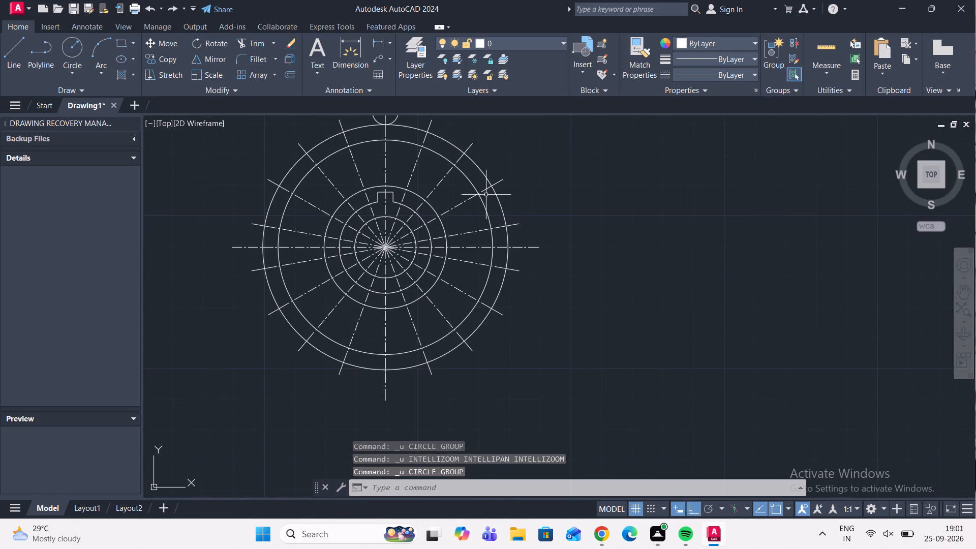
Undo the short line's polar array, the short vertical line in the top circle and the polar array of radial centre lines.
key("ctrl+z")
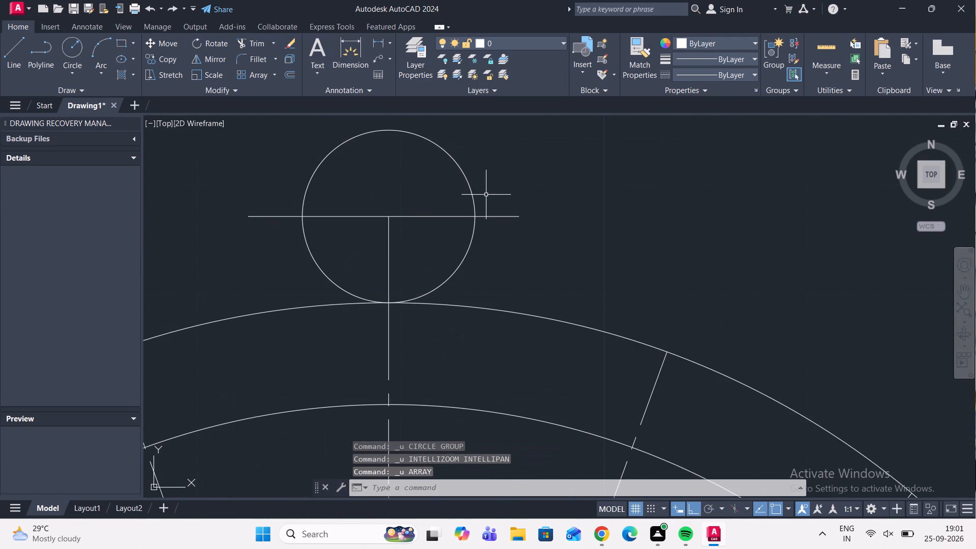
key("ctrl+z")
key("ctrl+z")
key("ctrl+z")
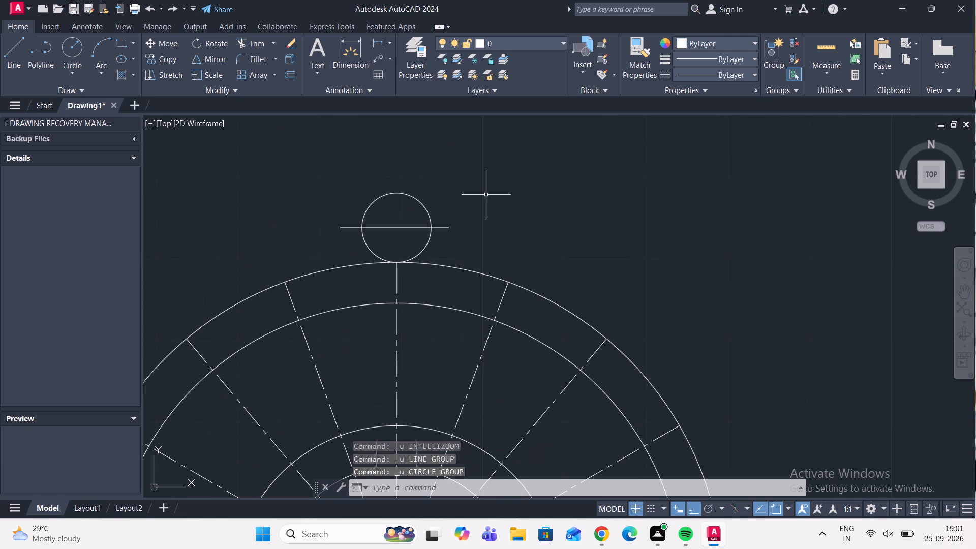
key("ctrl+z")
key("ctrl+z")
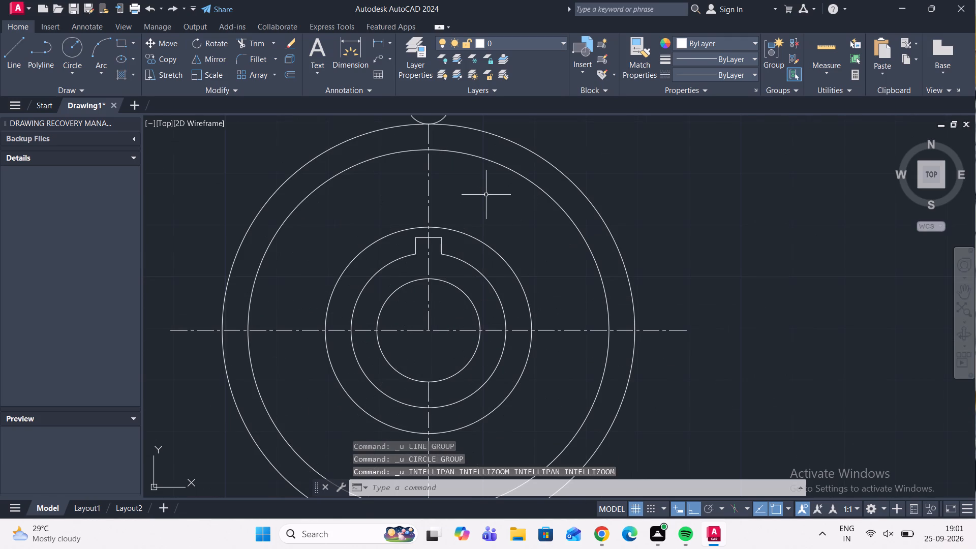
key("ctrl+z")
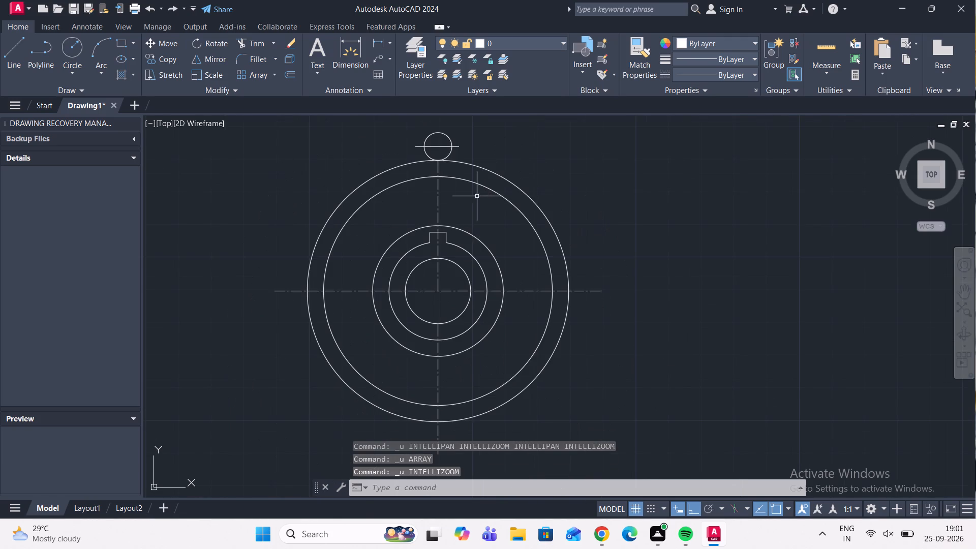
Trim away the small tooth circle above the outer circle together with the horizontal line through its centre.
middle_click_drag(446, 203, 425, 233)
scroll(424, 187, "up", 2)
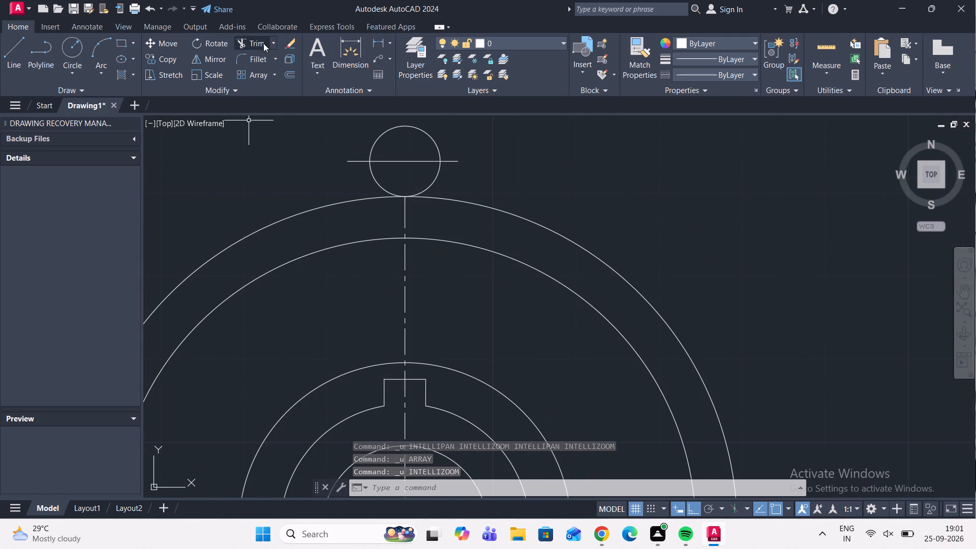
left_click(271, 41)
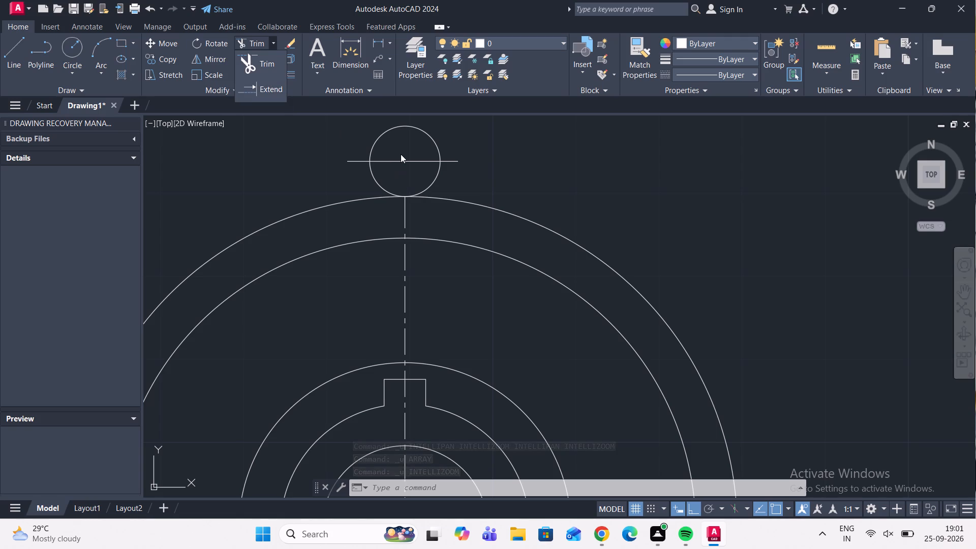
left_click(269, 65)
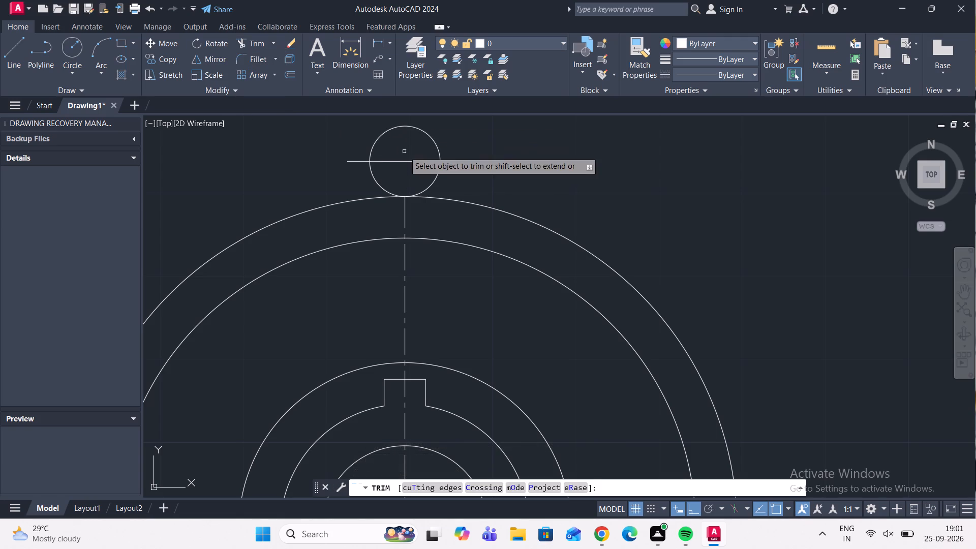
left_click_drag(404, 151, 338, 136)
left_click_drag(380, 145, 458, 165)
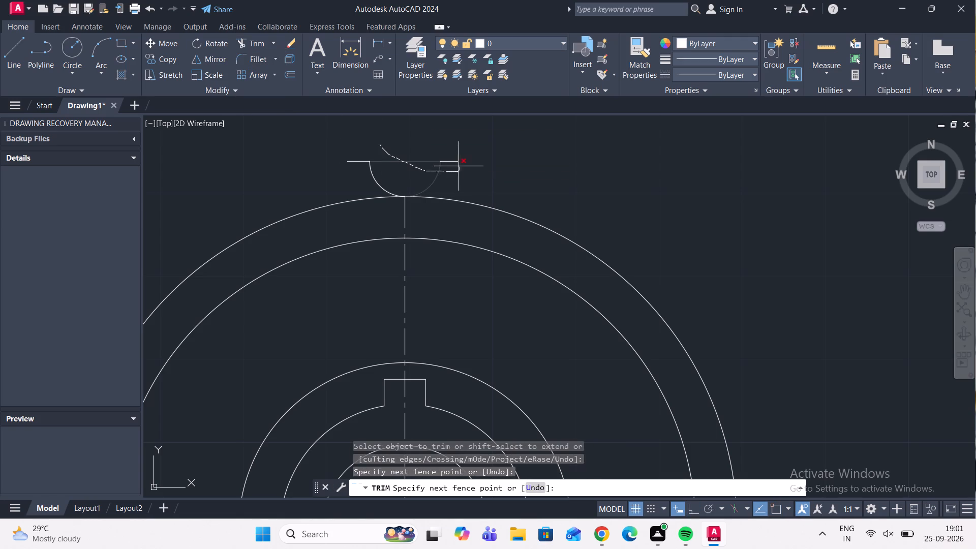
left_click_drag(458, 165, 361, 169)
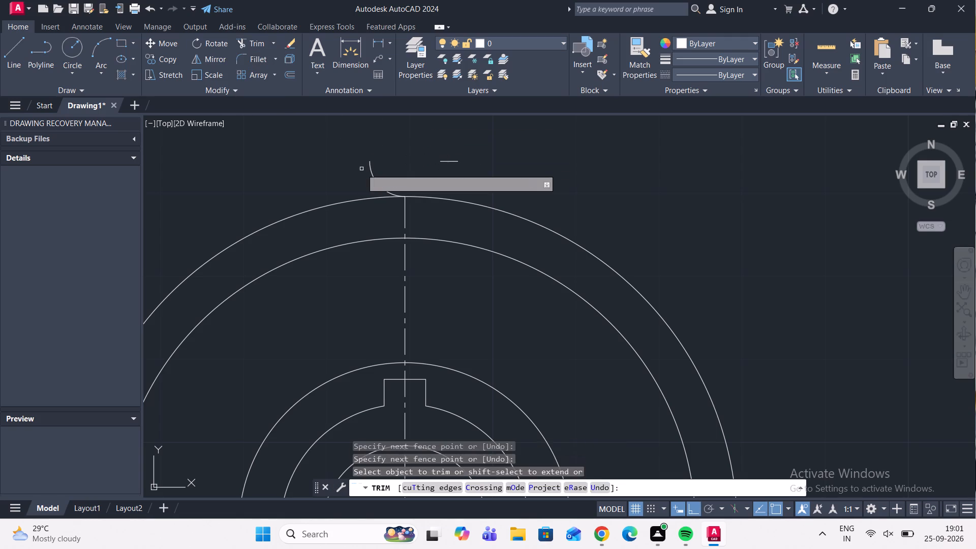
left_click_drag(361, 169, 390, 162)
left_click_drag(413, 152, 438, 160)
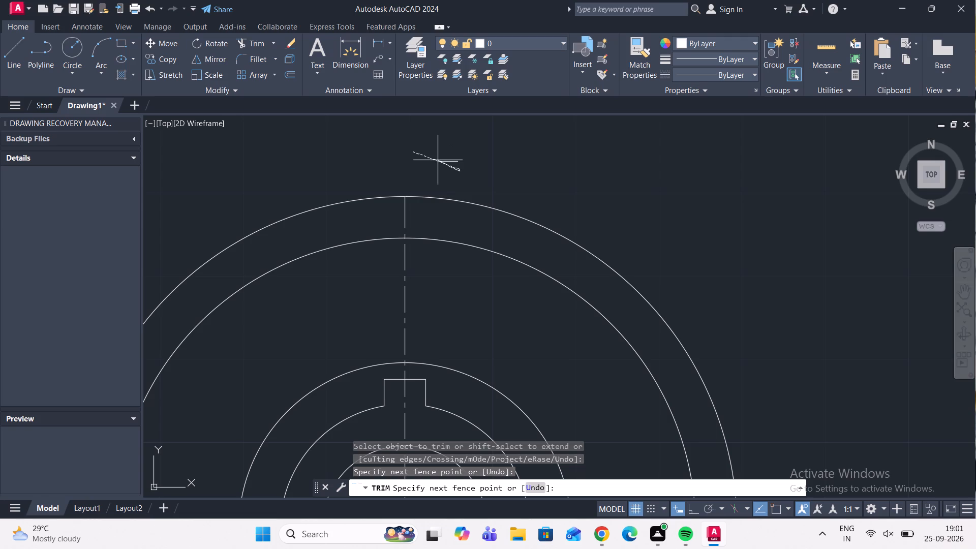
left_click_drag(438, 160, 456, 176)
scroll(456, 176, "down", 2)
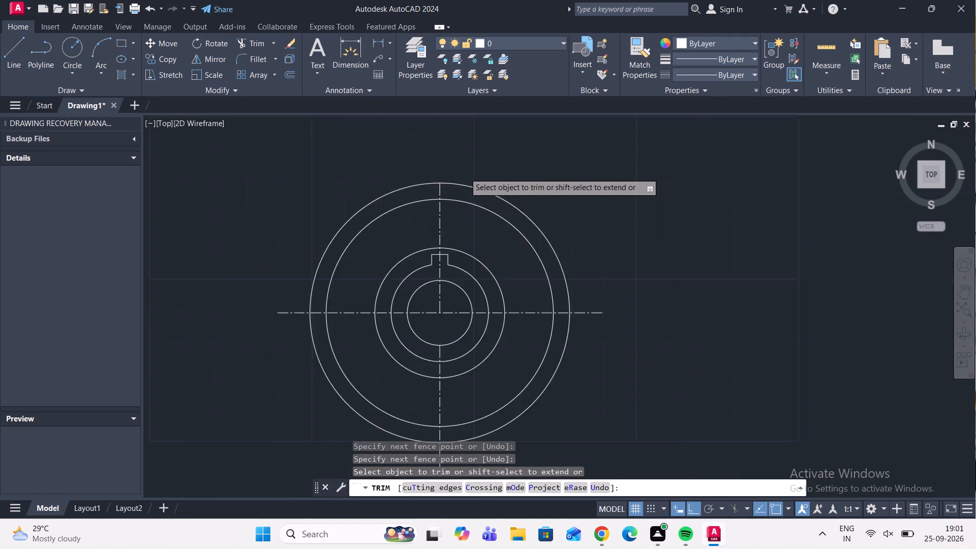
scroll(465, 173, "down", 1)
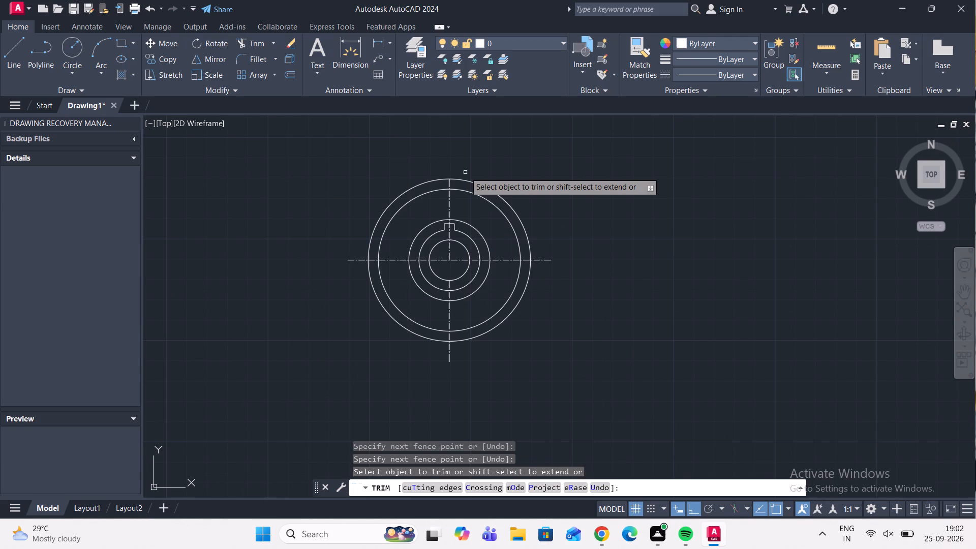
key("Escape")
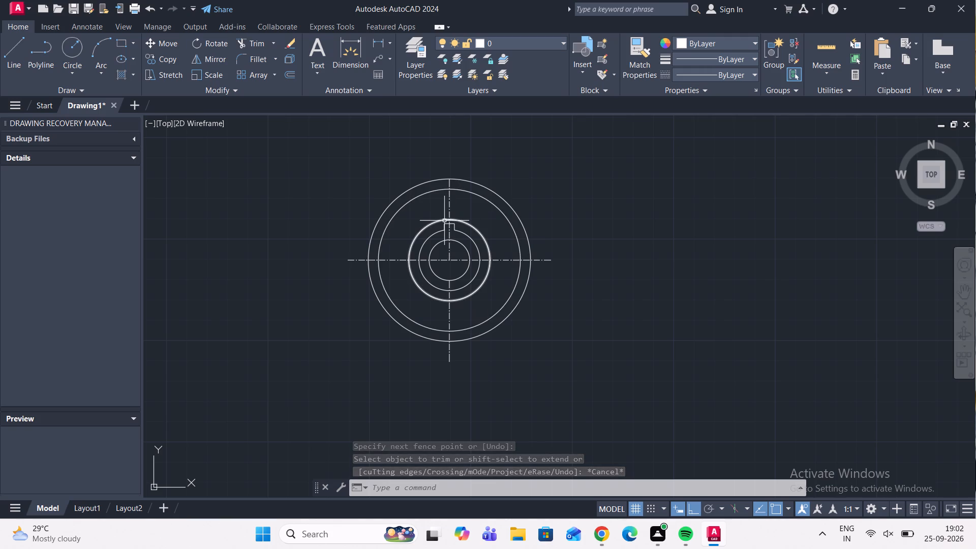
Extend the lower vertical centre line across the smallest circle up to the horizontal centre line.
middle_click_drag(391, 209, 375, 260)
middle_click_drag(412, 260, 411, 233)
scroll(411, 239, "up", 1)
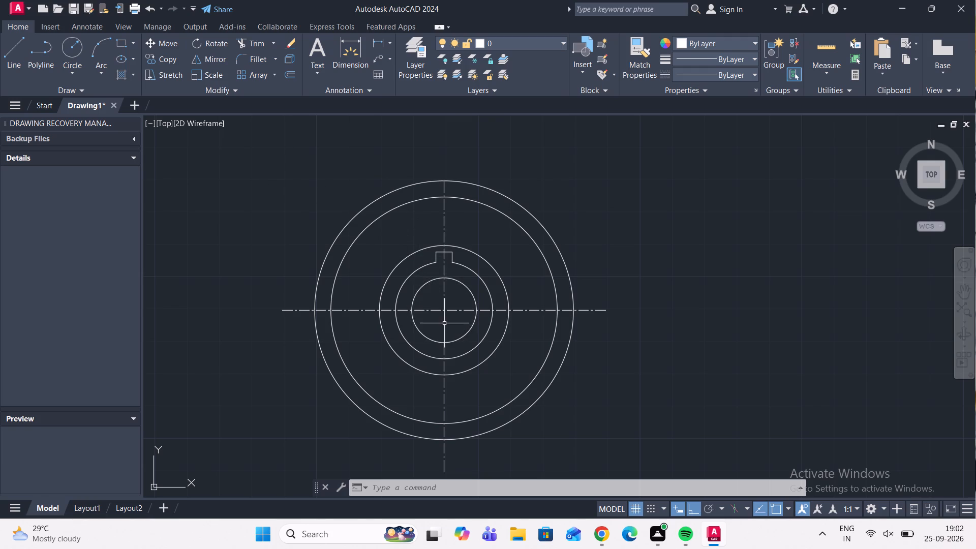
scroll(444, 323, "up", 1)
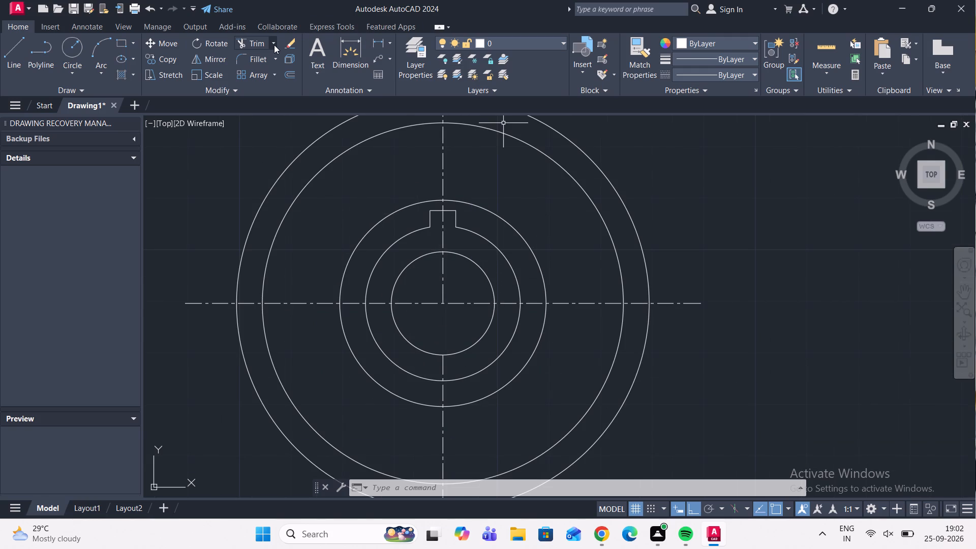
left_click(274, 45)
left_click(277, 90)
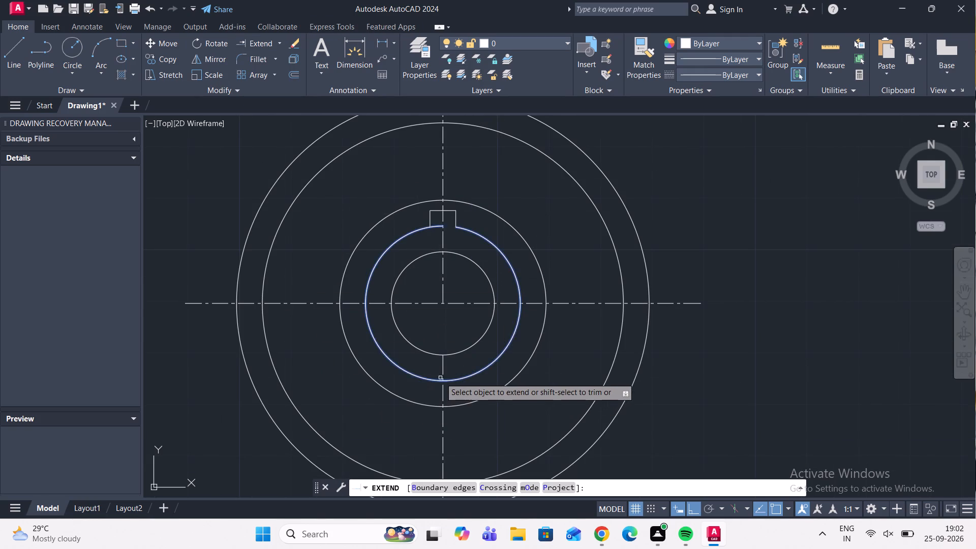
left_click(442, 376)
key("Escape")
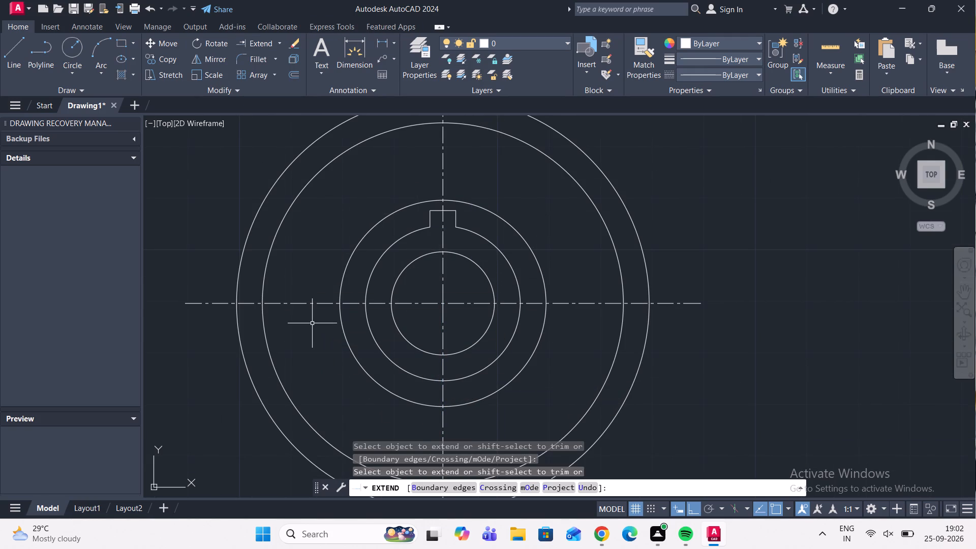
Examine the crossing of the centre lines at the middle of the concentric circles.
scroll(332, 322, "down", 2)
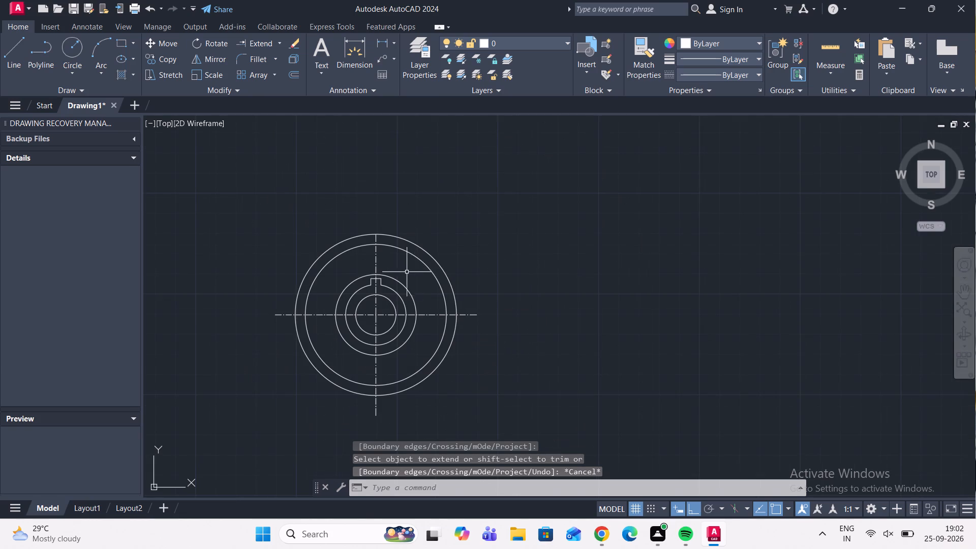
scroll(404, 271, "up", 1)
scroll(364, 332, "up", 3)
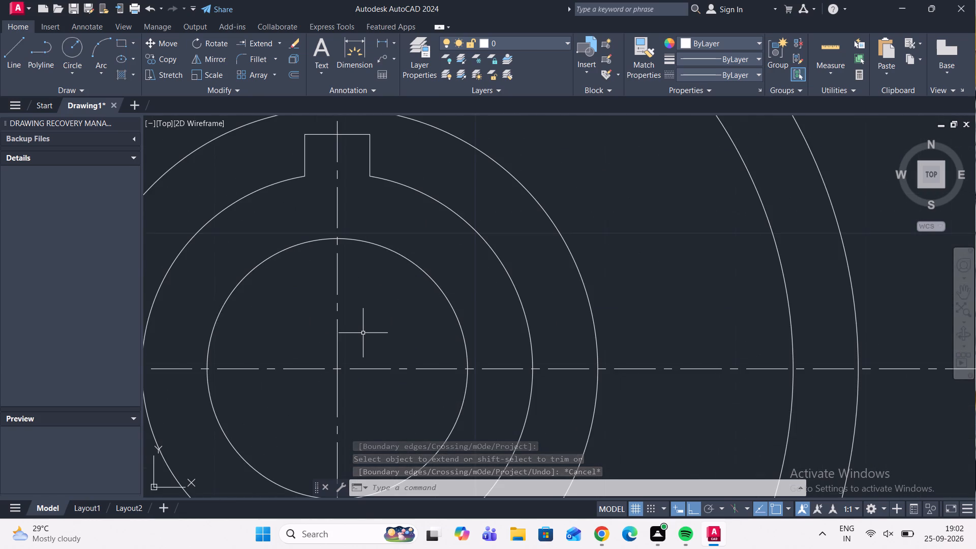
scroll(363, 333, "down", 2)
scroll(347, 361, "up", 2)
scroll(364, 324, "up", 2)
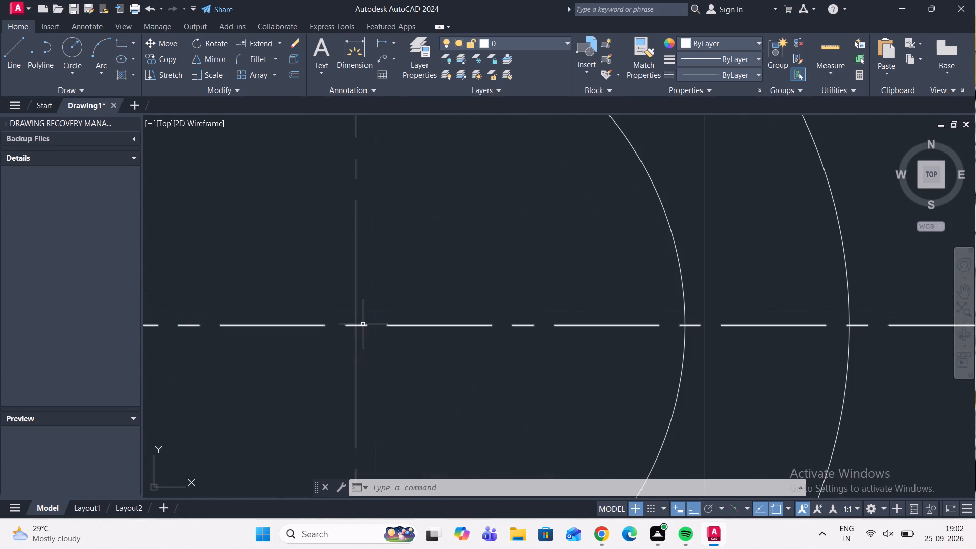
scroll(391, 290, "down", 3)
middle_click_drag(407, 265, 385, 294)
scroll(386, 293, "down", 3)
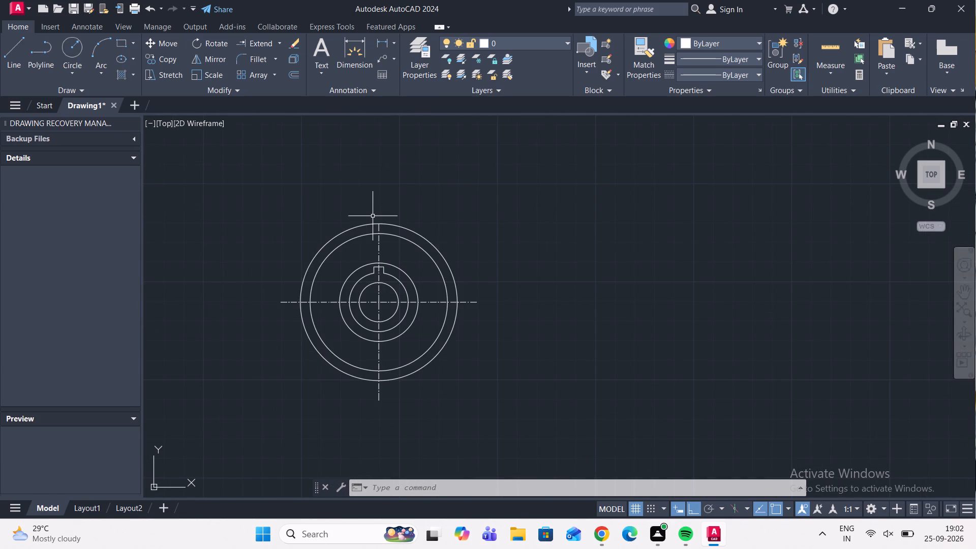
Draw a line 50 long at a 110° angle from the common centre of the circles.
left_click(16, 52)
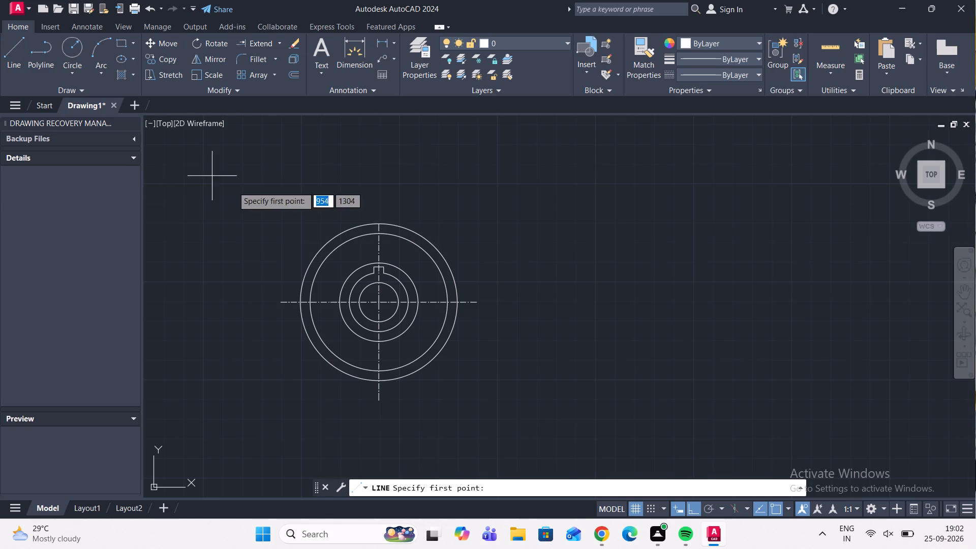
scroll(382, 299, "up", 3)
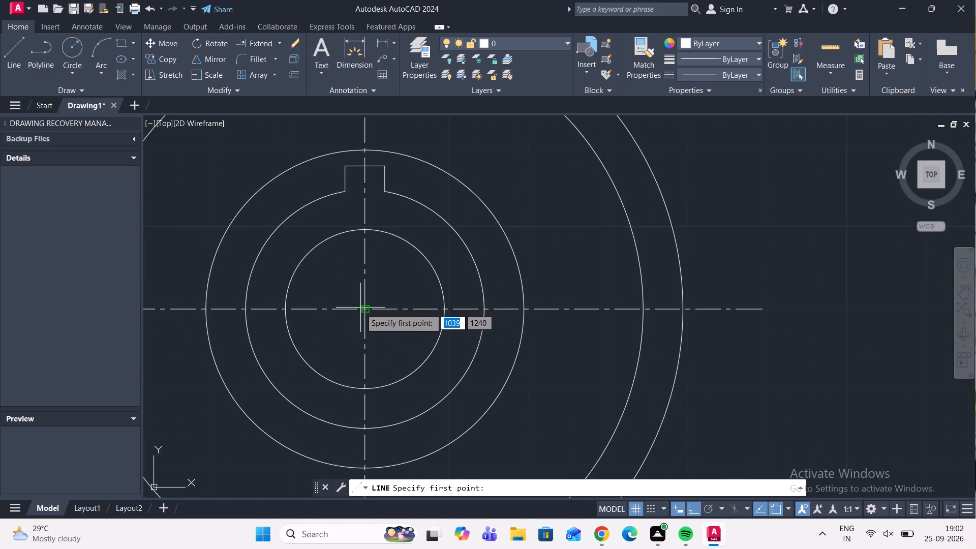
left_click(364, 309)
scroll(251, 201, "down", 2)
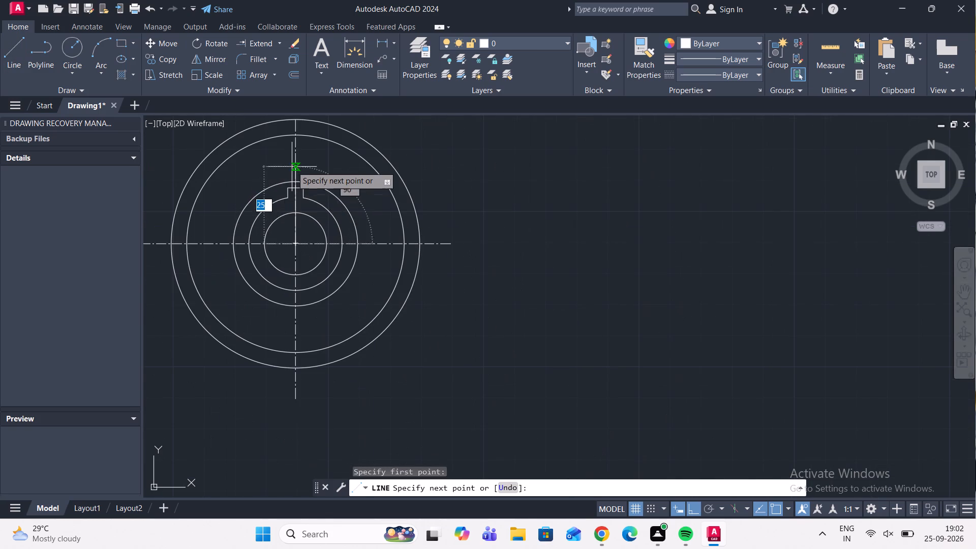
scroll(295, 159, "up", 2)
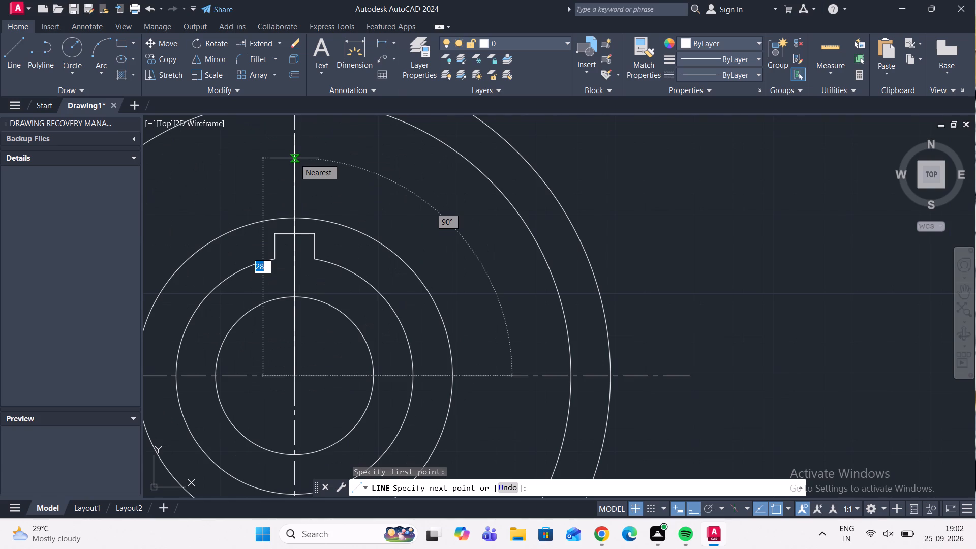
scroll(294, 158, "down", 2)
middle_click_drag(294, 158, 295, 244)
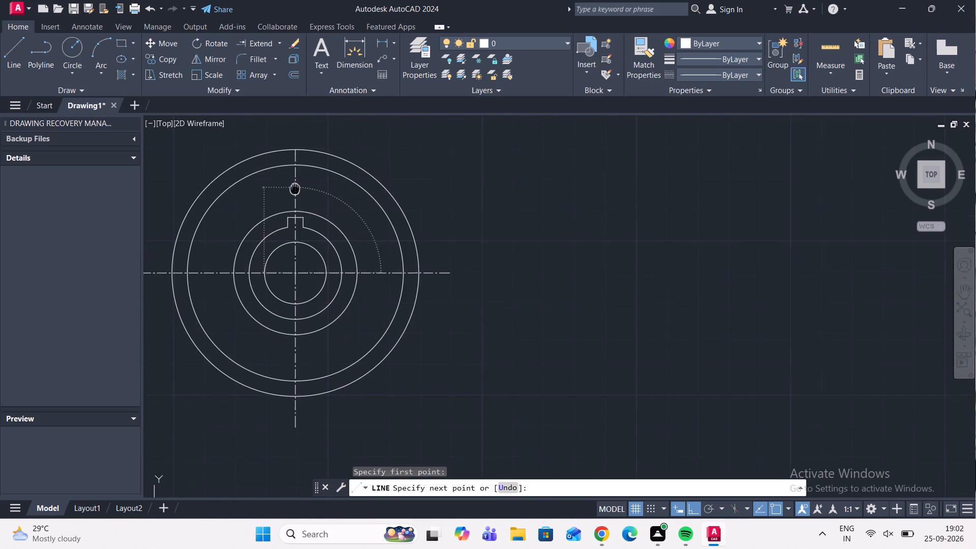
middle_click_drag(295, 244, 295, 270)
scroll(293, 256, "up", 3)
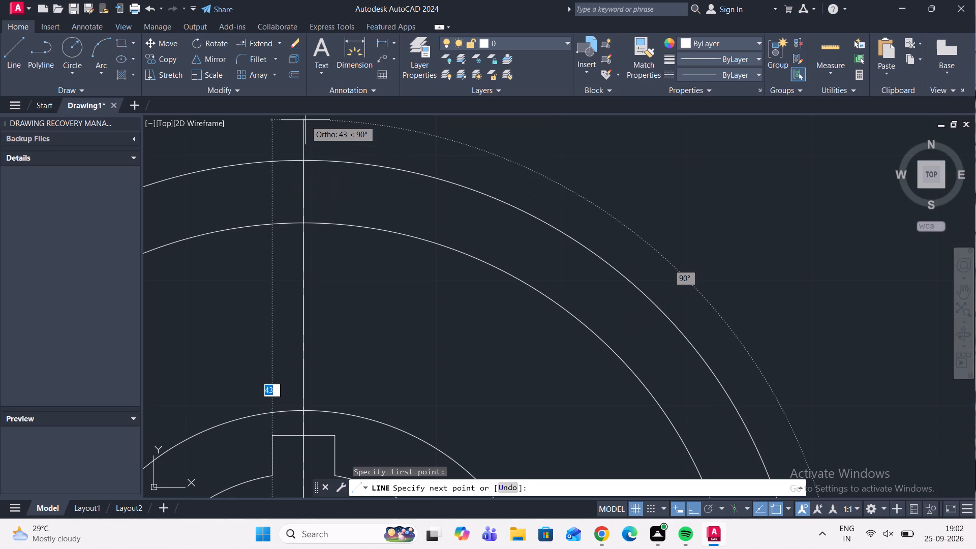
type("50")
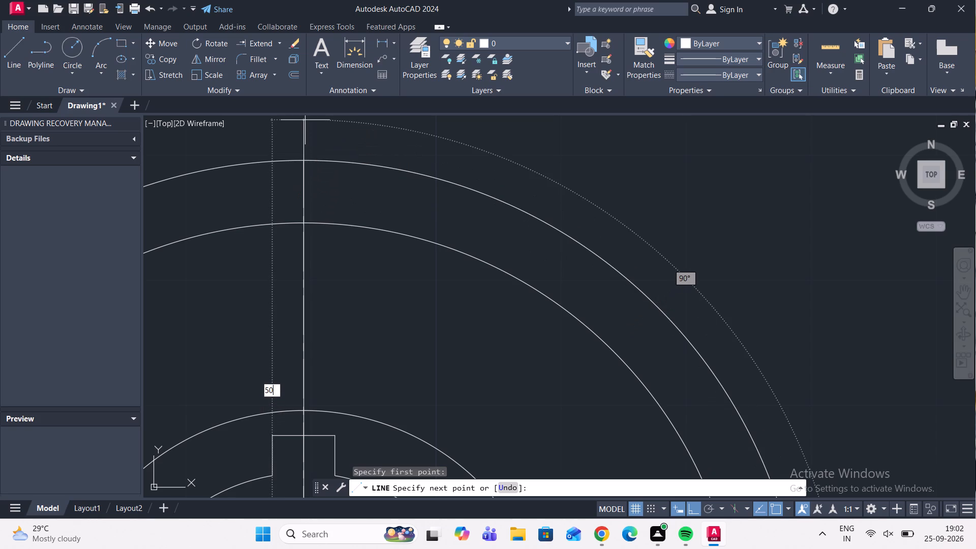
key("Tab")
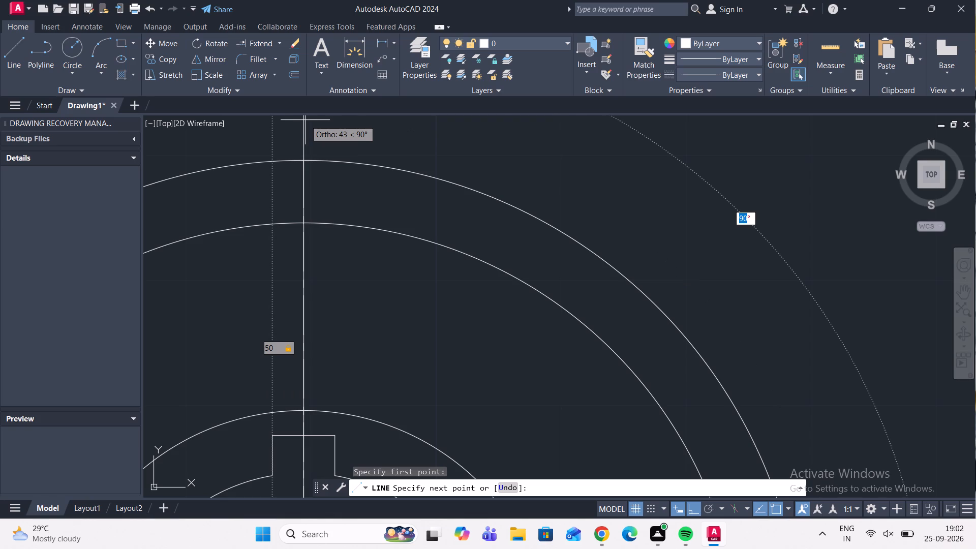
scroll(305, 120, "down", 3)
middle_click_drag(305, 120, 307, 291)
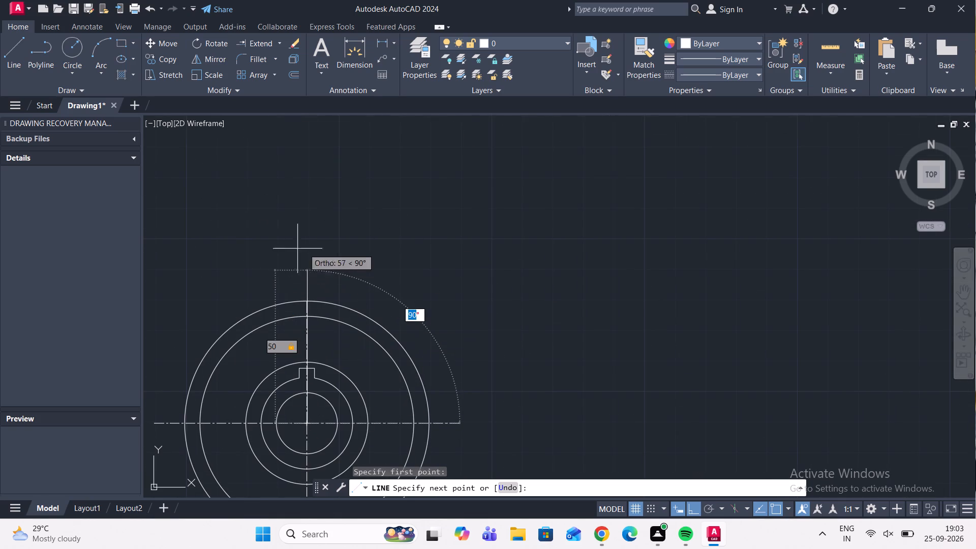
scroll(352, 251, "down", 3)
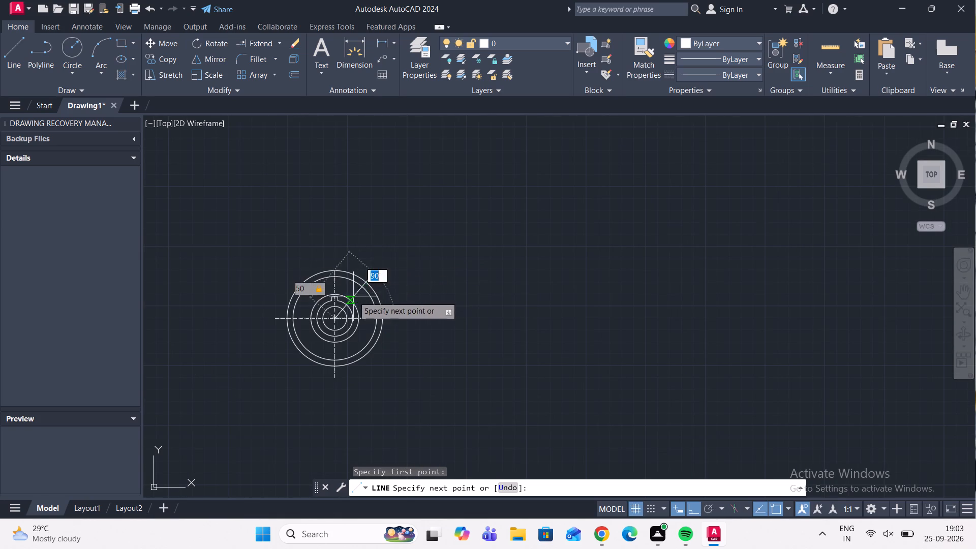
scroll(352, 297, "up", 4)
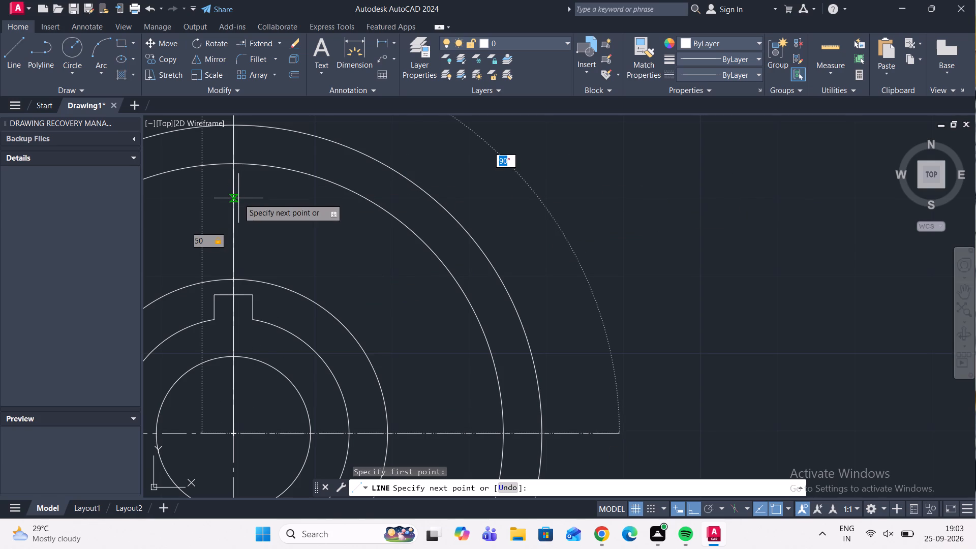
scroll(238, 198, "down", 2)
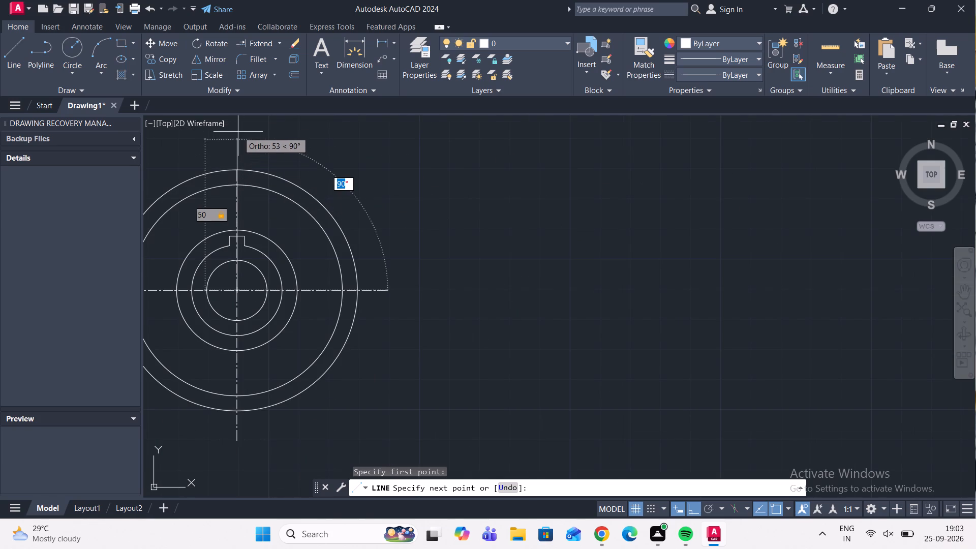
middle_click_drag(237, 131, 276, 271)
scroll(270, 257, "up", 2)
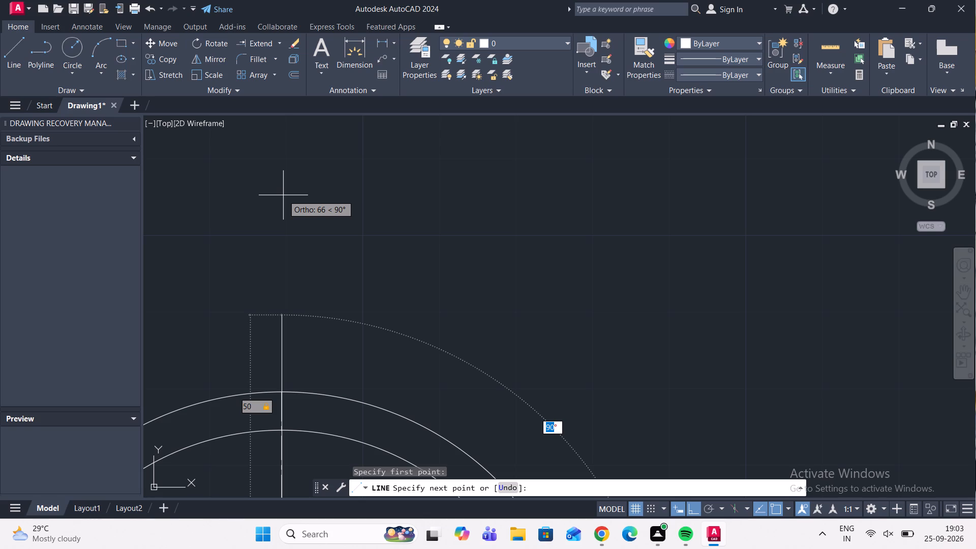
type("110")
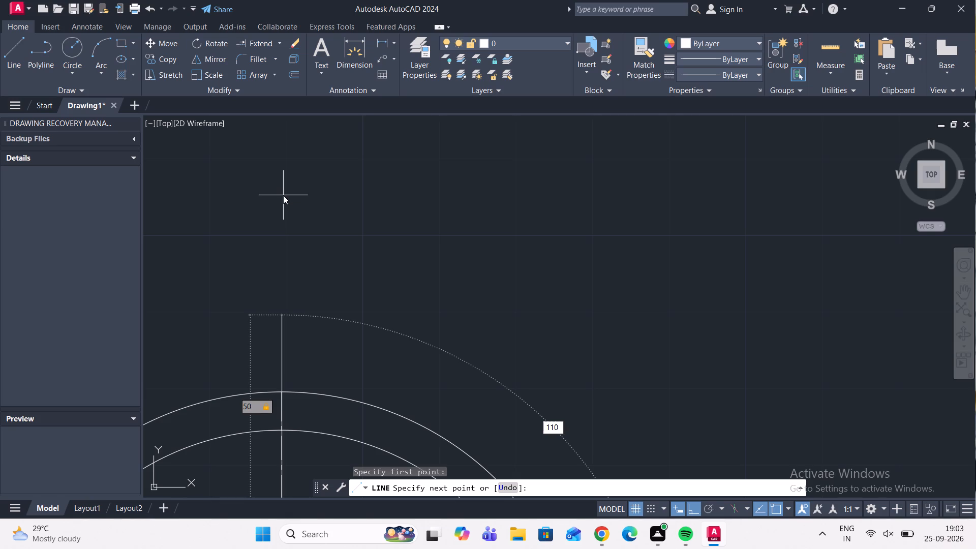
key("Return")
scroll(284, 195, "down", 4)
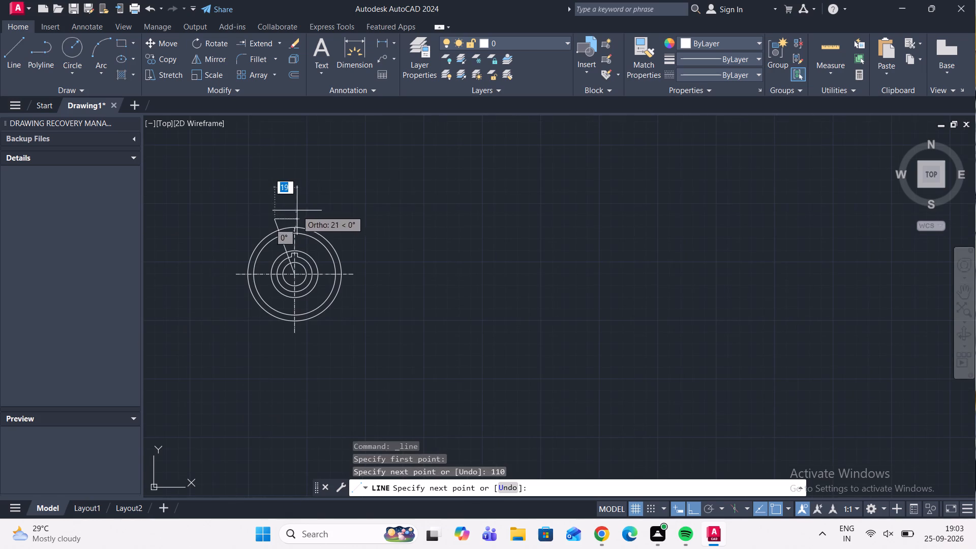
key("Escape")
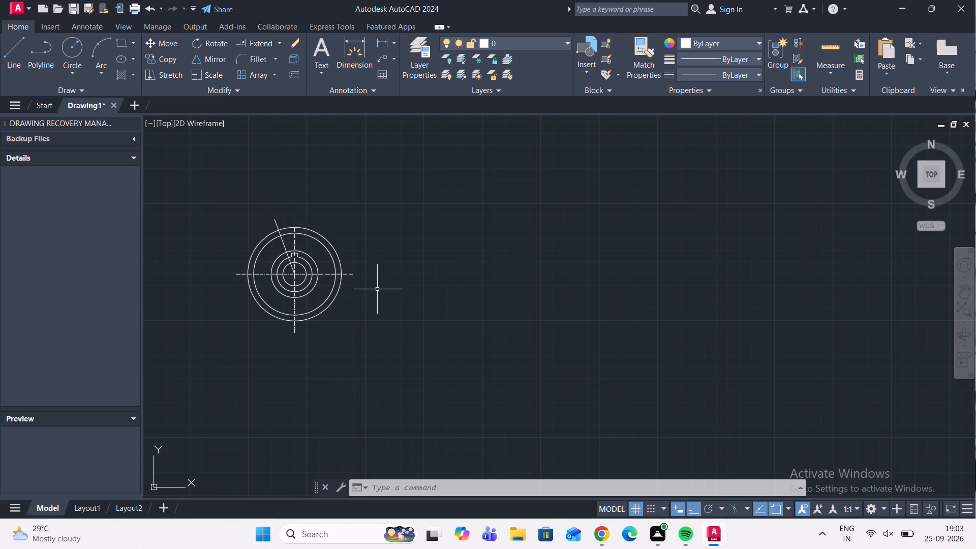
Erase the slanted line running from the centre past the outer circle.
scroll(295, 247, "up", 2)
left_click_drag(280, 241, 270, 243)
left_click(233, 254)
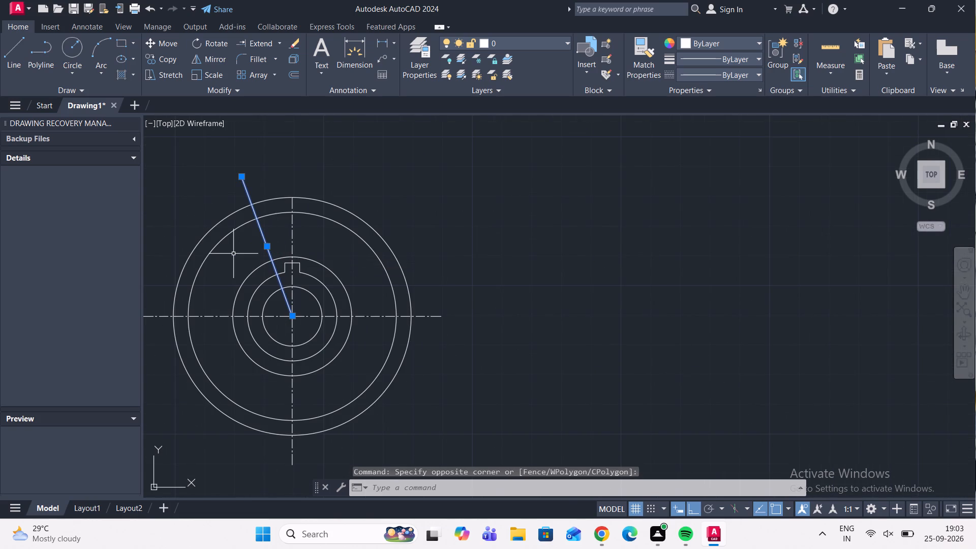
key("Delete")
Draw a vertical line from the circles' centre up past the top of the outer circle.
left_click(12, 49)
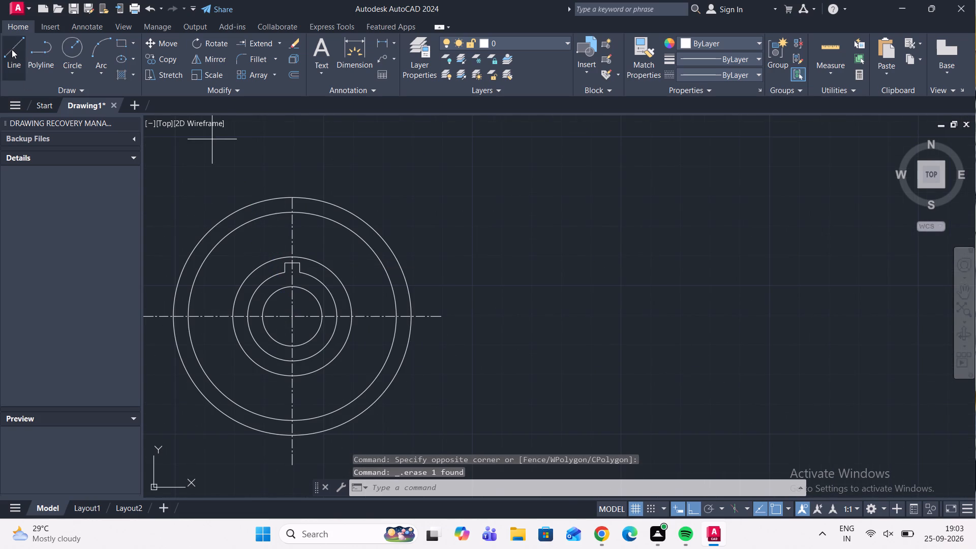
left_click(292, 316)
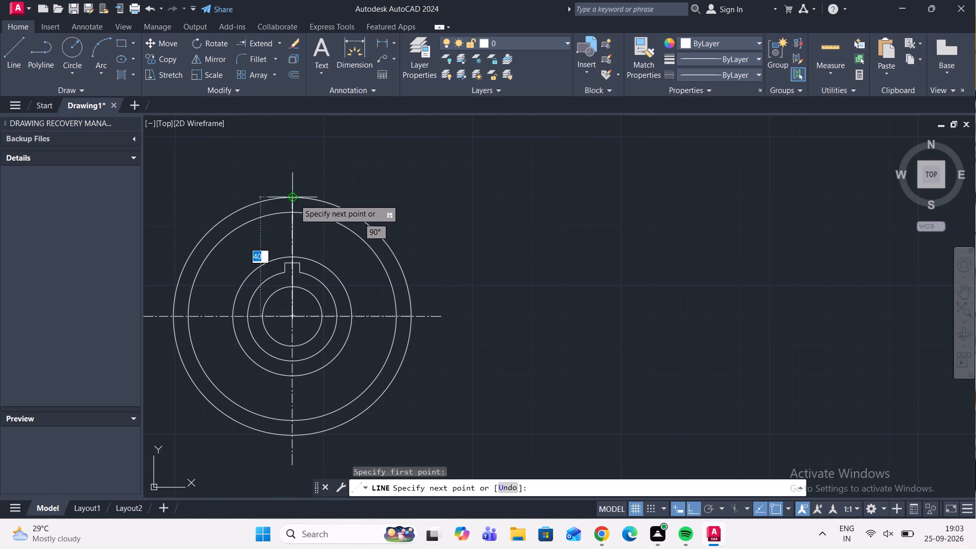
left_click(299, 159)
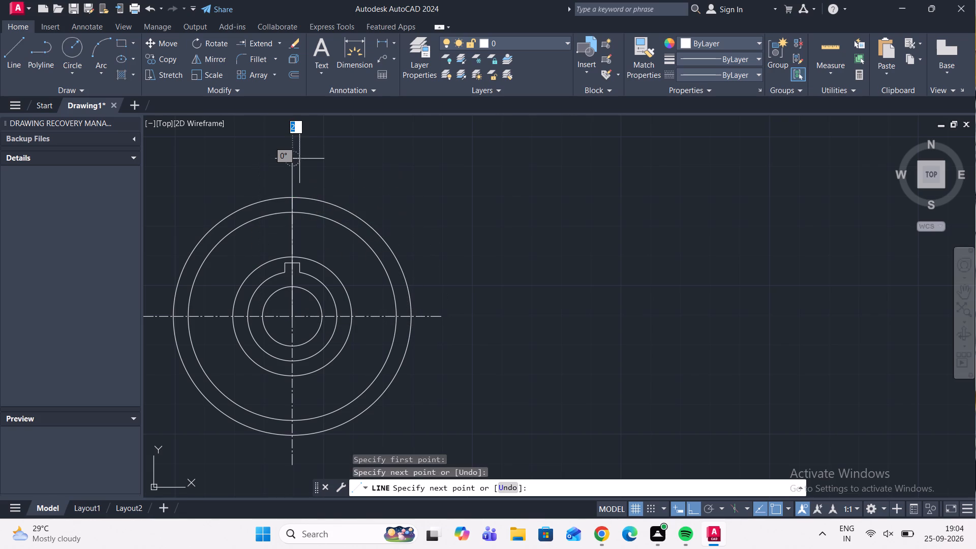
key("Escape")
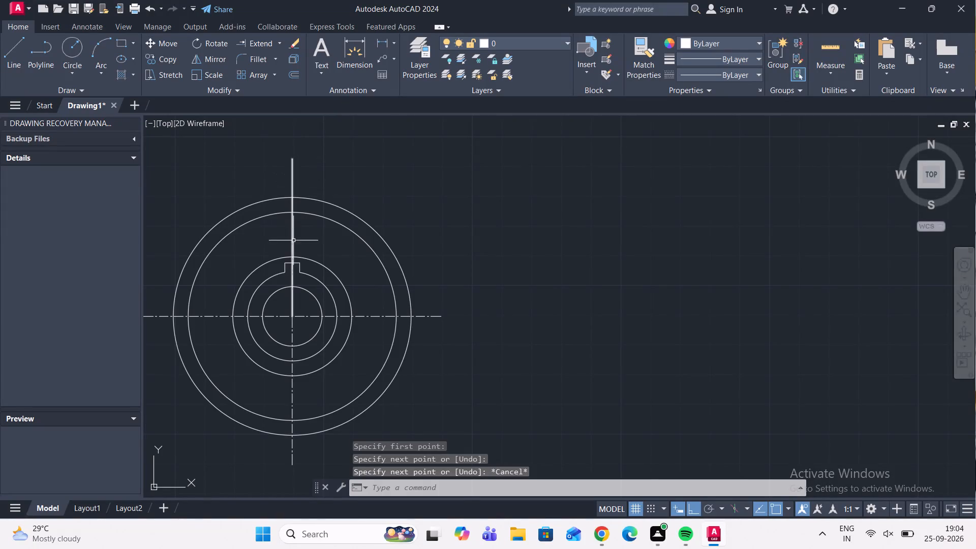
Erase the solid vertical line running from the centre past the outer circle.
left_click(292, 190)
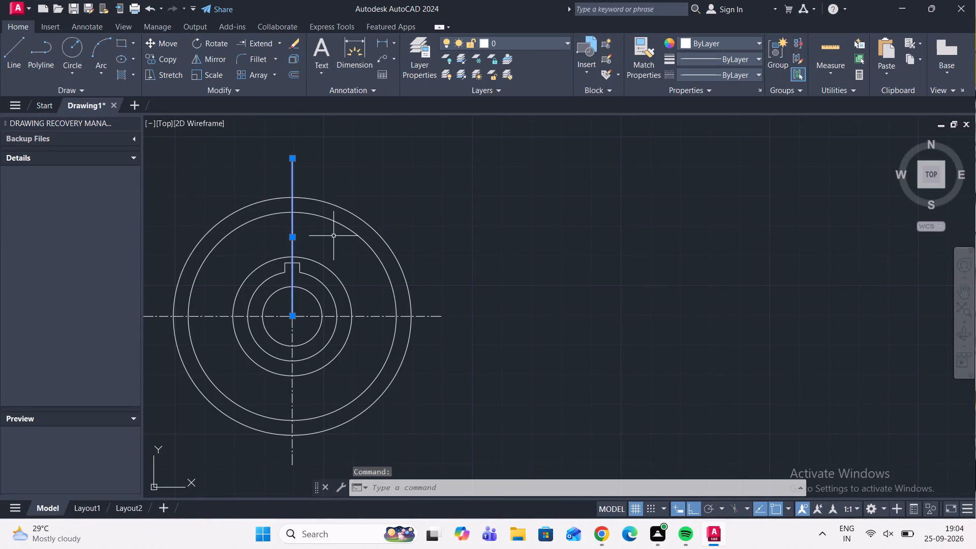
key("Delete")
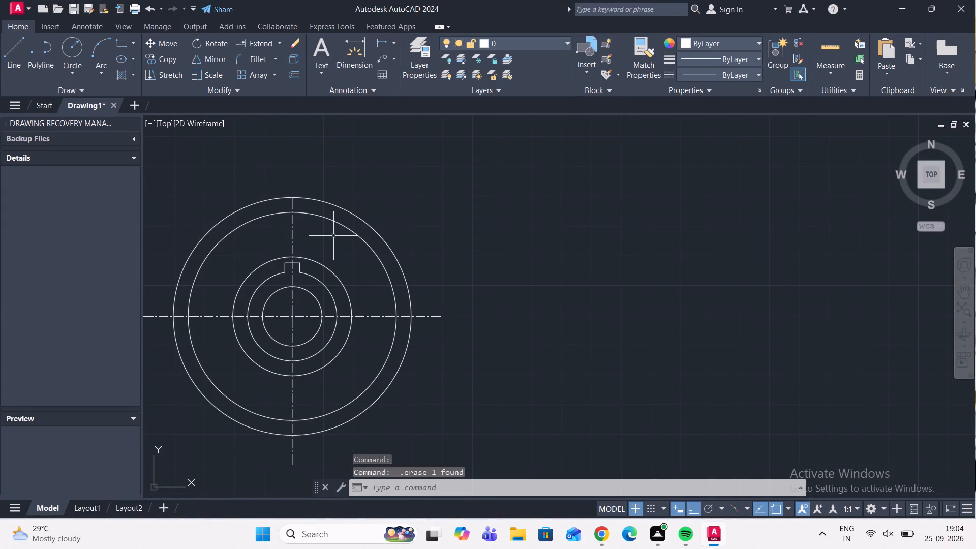
Trim the upper vertical centre line between the circle around the tab and the second-largest circle.
left_click(280, 43)
left_click(270, 67)
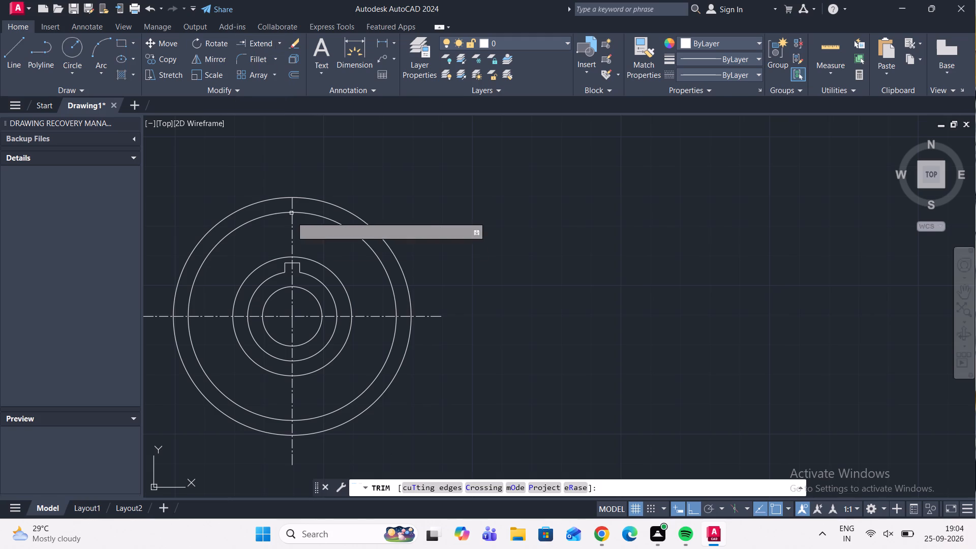
left_click_drag(301, 242, 272, 240)
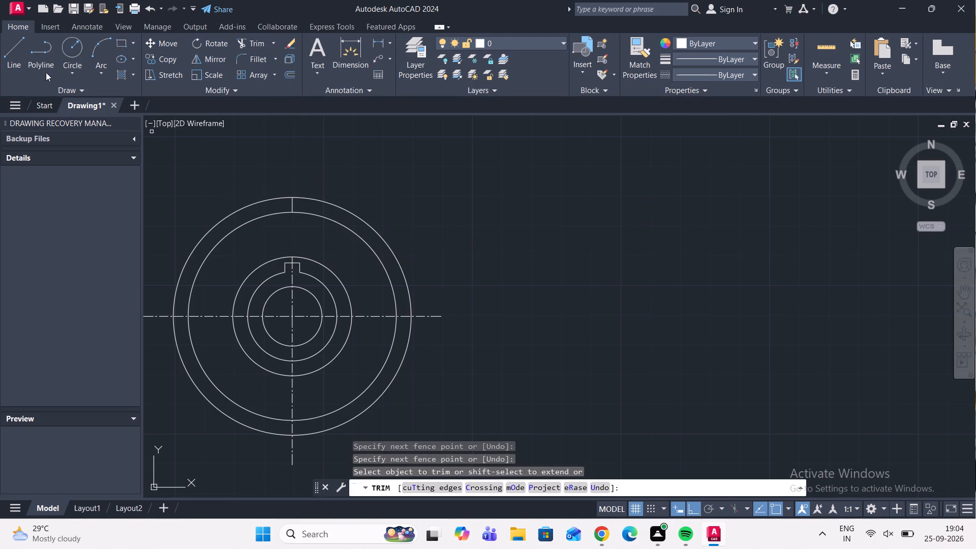
Draw a vertical line about 15 units long from the top of the circle around the tab to the second-largest circle.
left_click(18, 58)
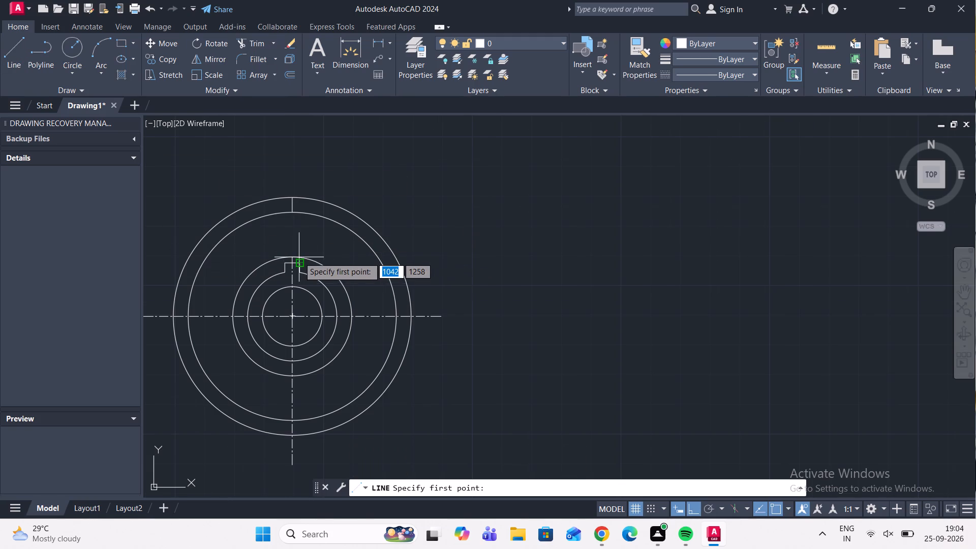
scroll(298, 257, "up", 2)
left_click(280, 255)
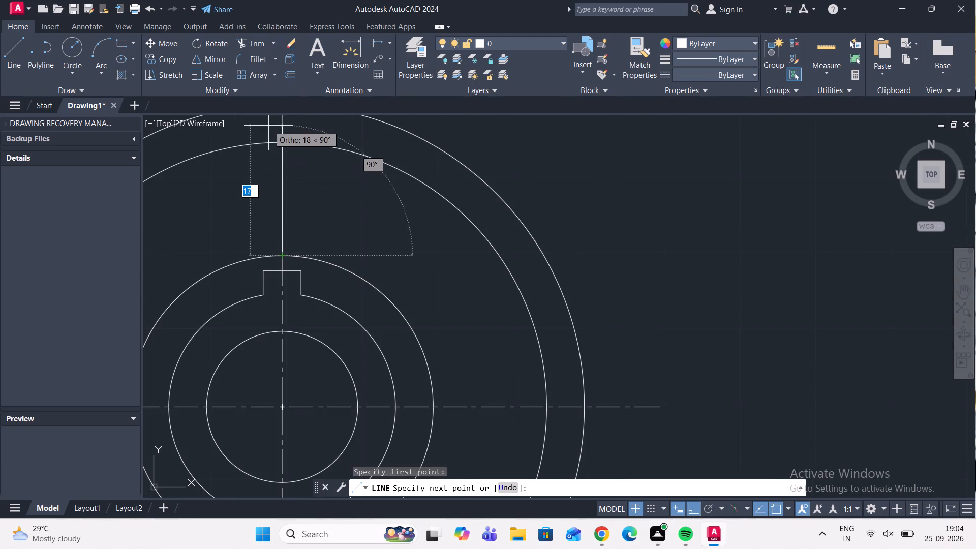
scroll(281, 144, "up", 2)
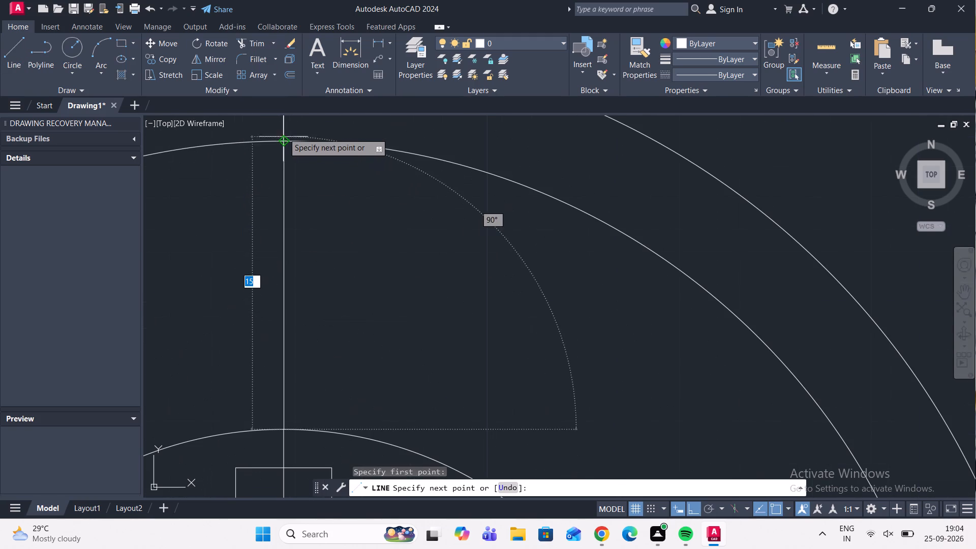
left_click(285, 141)
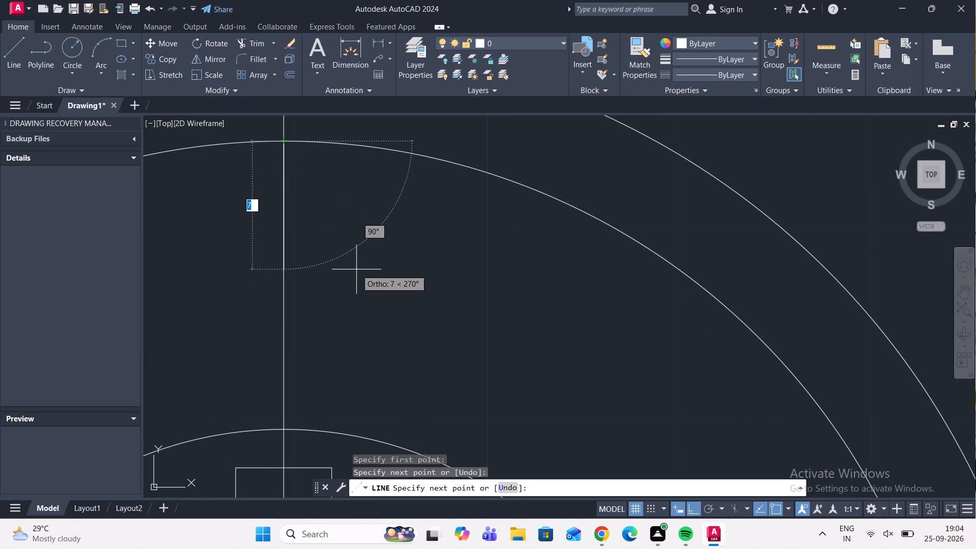
key("Escape")
scroll(350, 263, "down", 2)
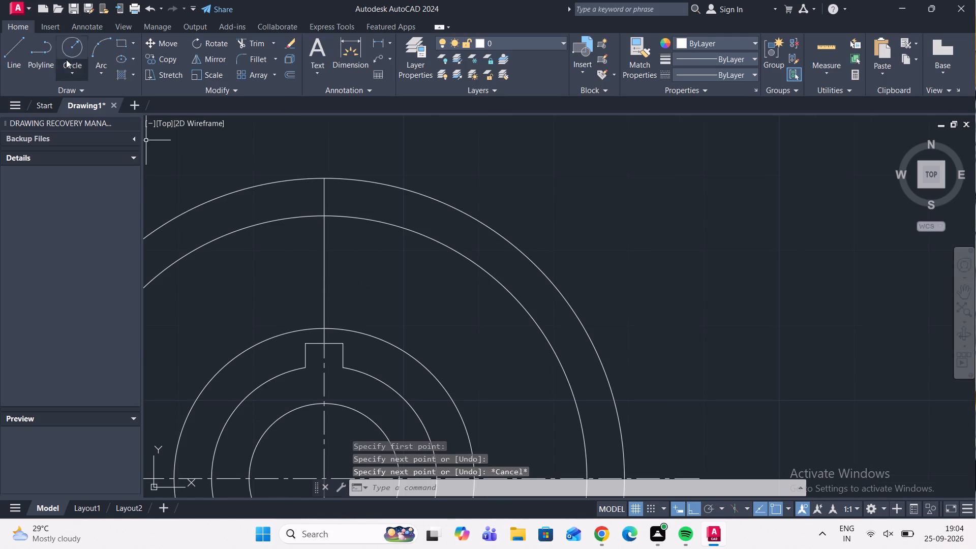
Draw a circle centred on the new vertical line's midpoint, with its radius reaching the second-largest circle.
left_click(75, 73)
left_click(89, 101)
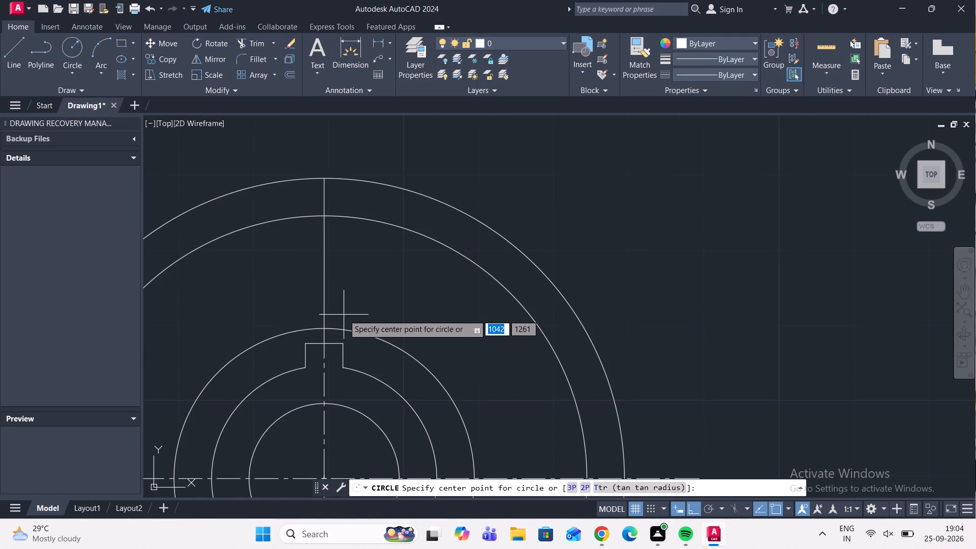
left_click(324, 272)
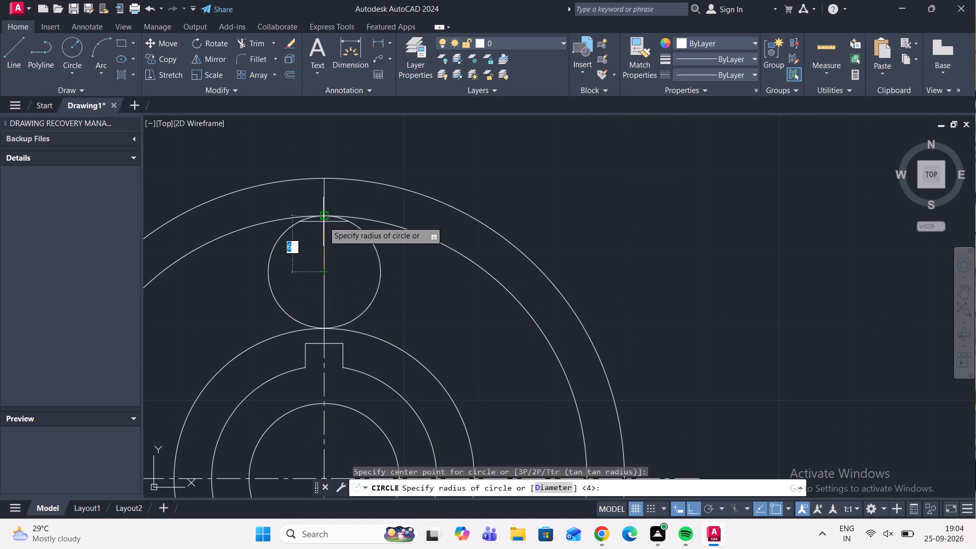
left_click(321, 215)
scroll(320, 231, "down", 2)
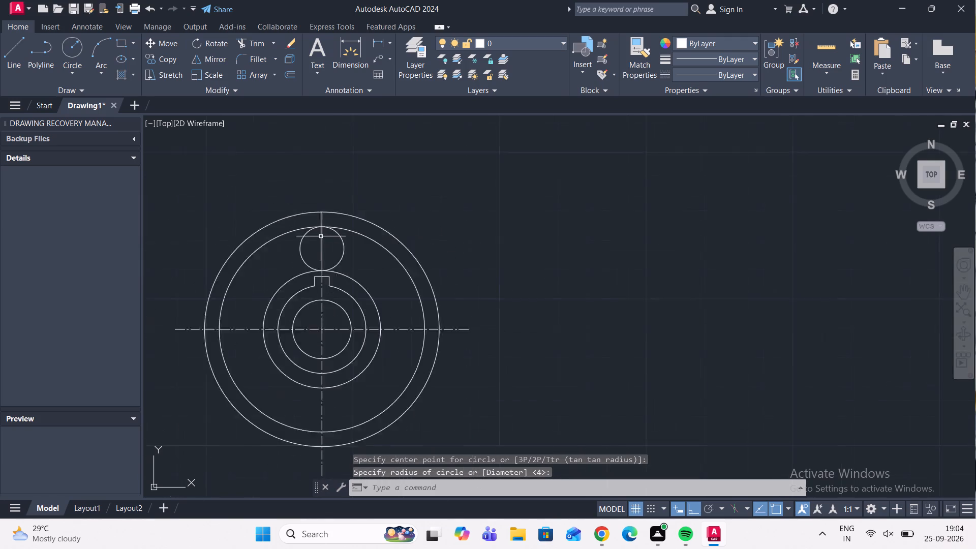
Trim away the left half of the small circle at the vertical line.
scroll(321, 236, "down", 1)
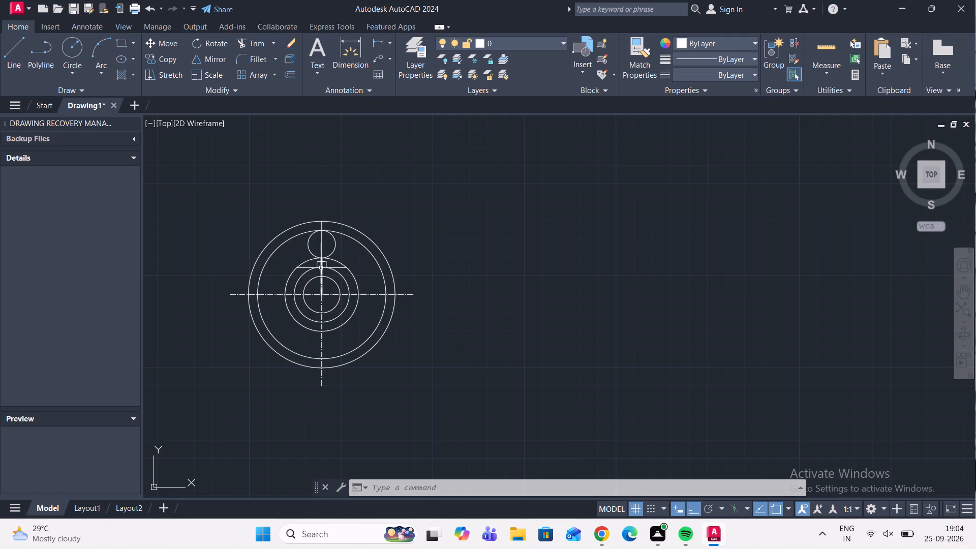
scroll(322, 250, "up", 2)
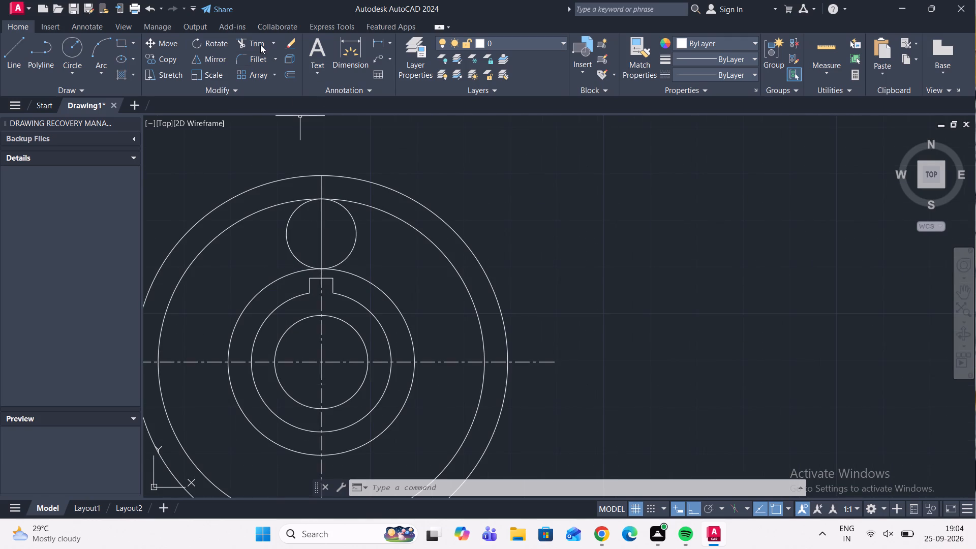
left_click(260, 44)
left_click_drag(308, 230, 271, 259)
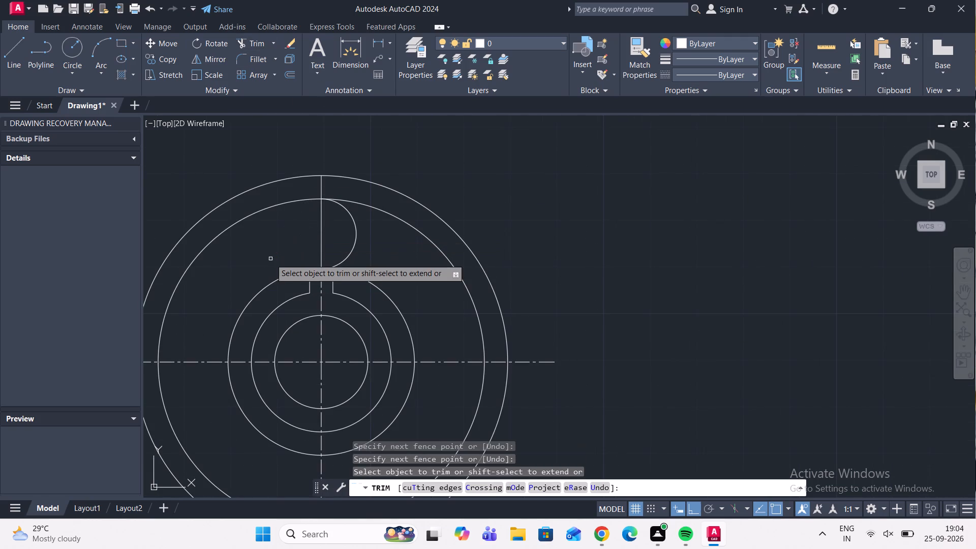
scroll(277, 247, "down", 1)
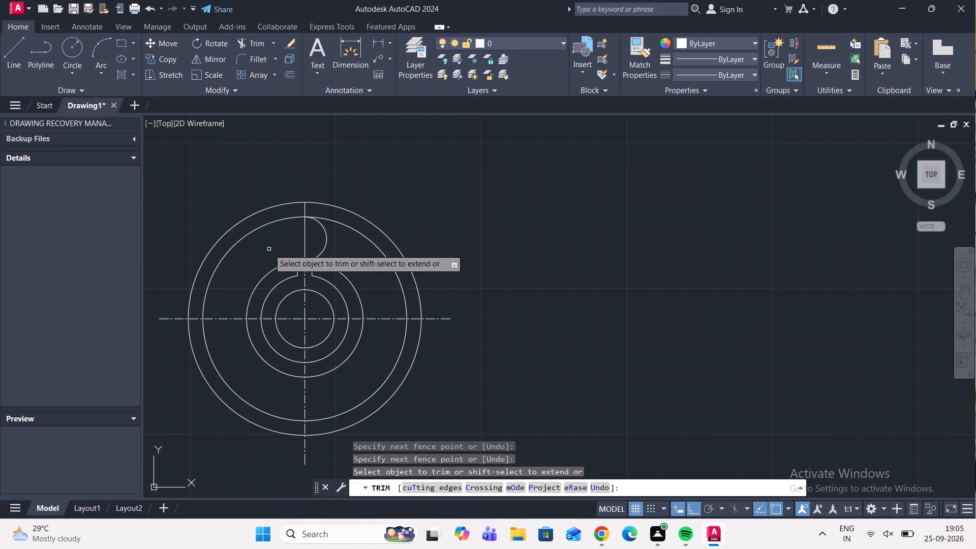
key("Escape")
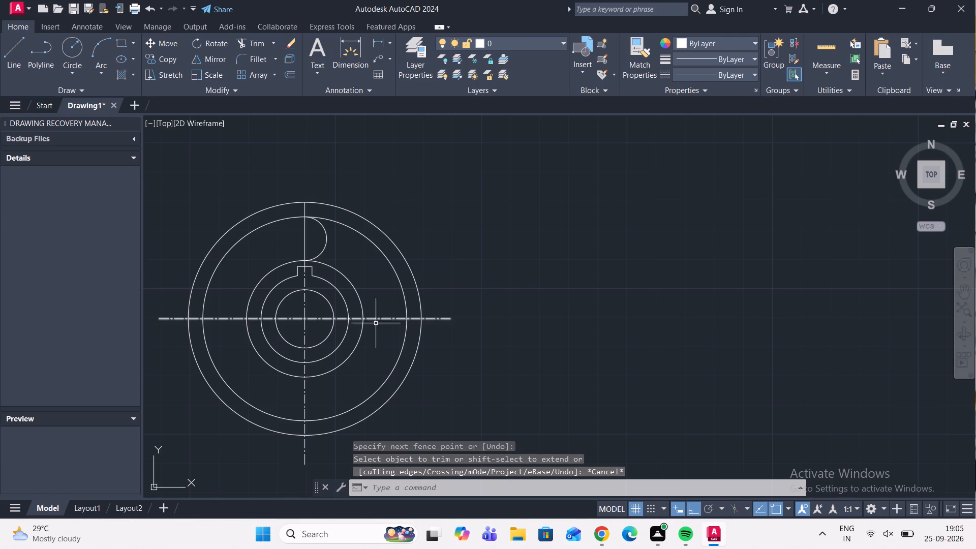
Draw a line 50 units long at 150° from the circles' centre, past the outer circle.
scroll(319, 264, "up", 6)
scroll(287, 247, "down", 5)
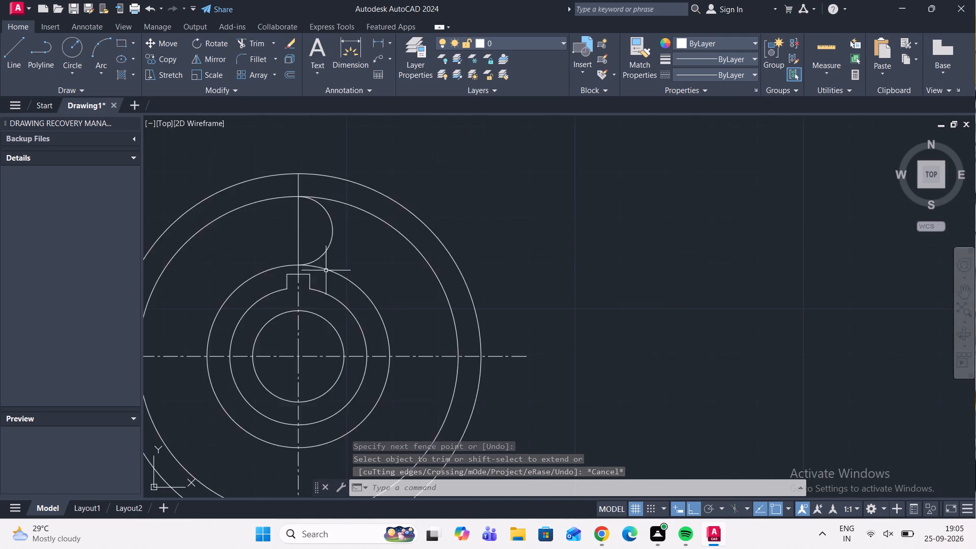
scroll(329, 266, "down", 3)
scroll(300, 302, "up", 2)
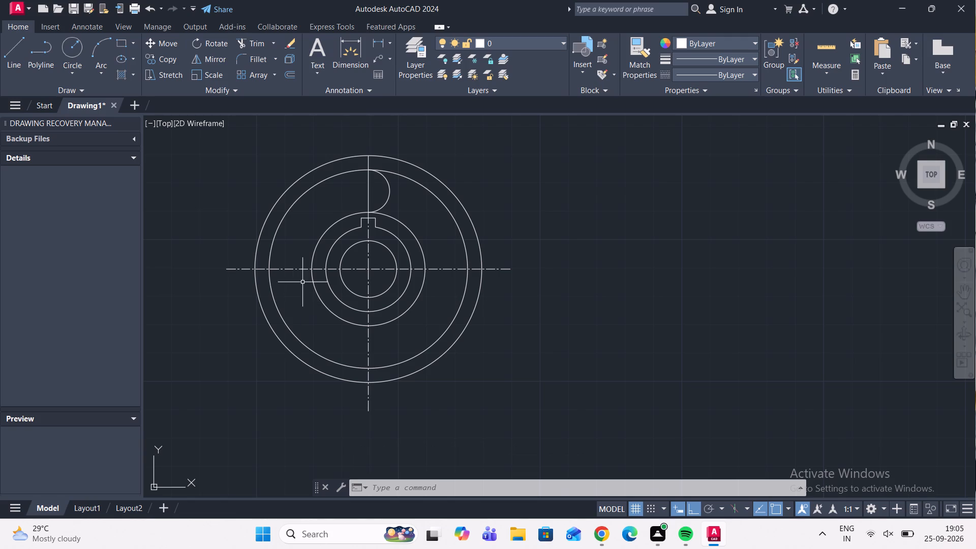
left_click(11, 58)
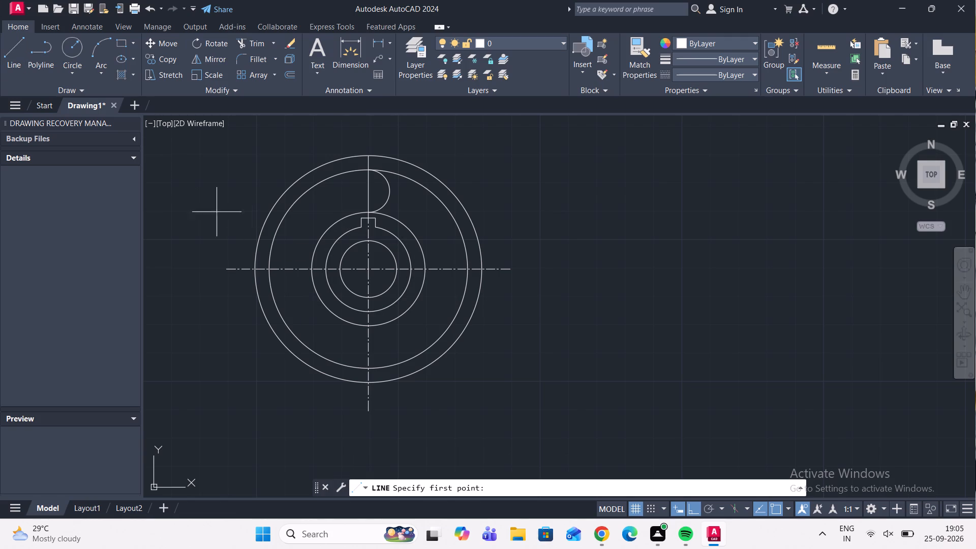
left_click(369, 268)
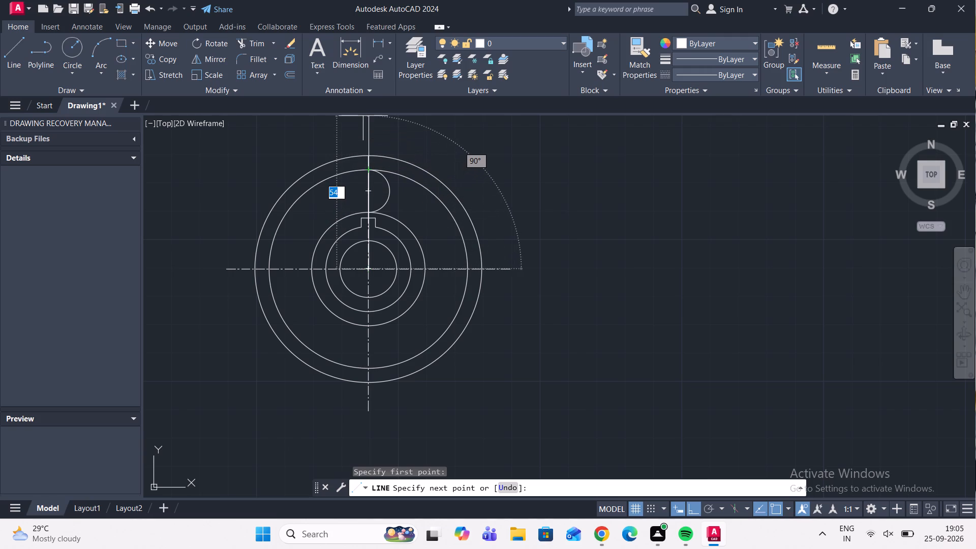
type("50")
key("Tab")
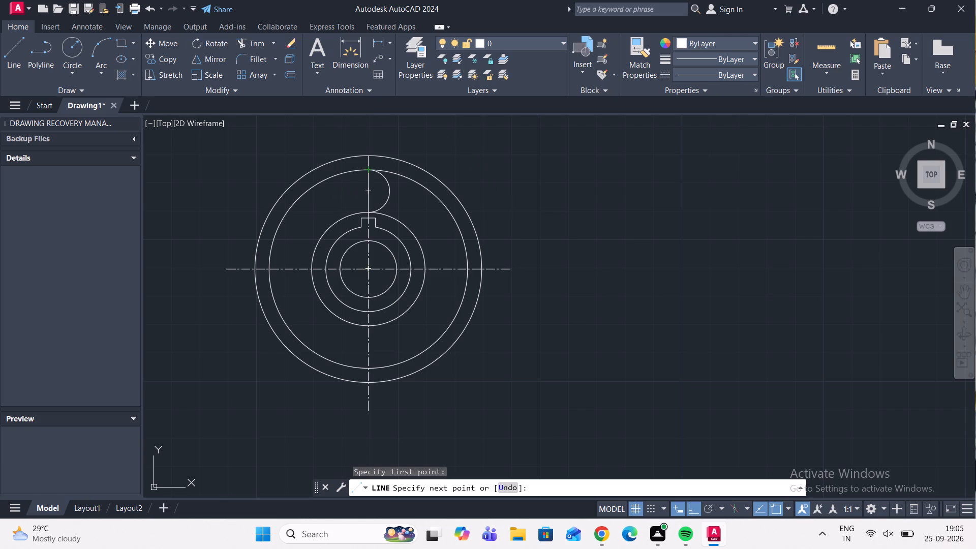
type("150")
key("Return")
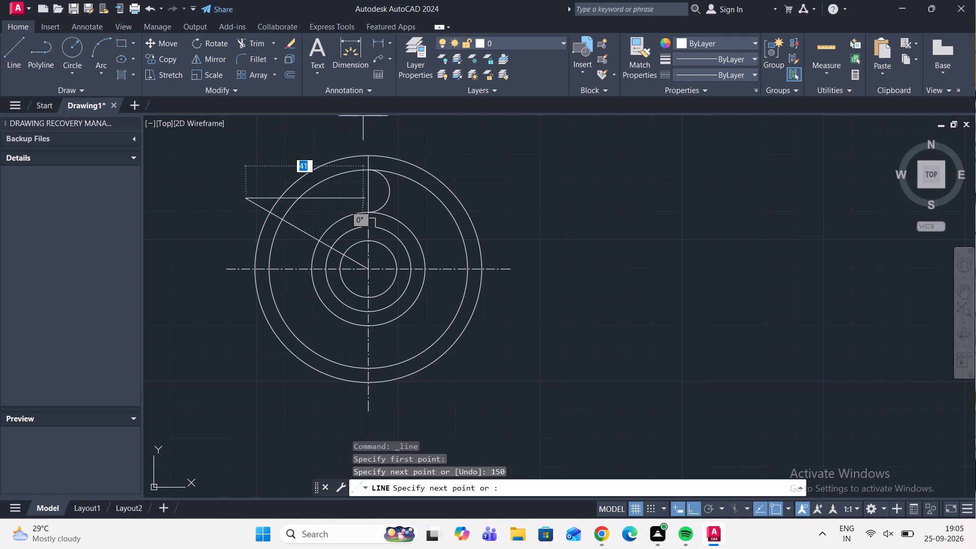
key("Escape")
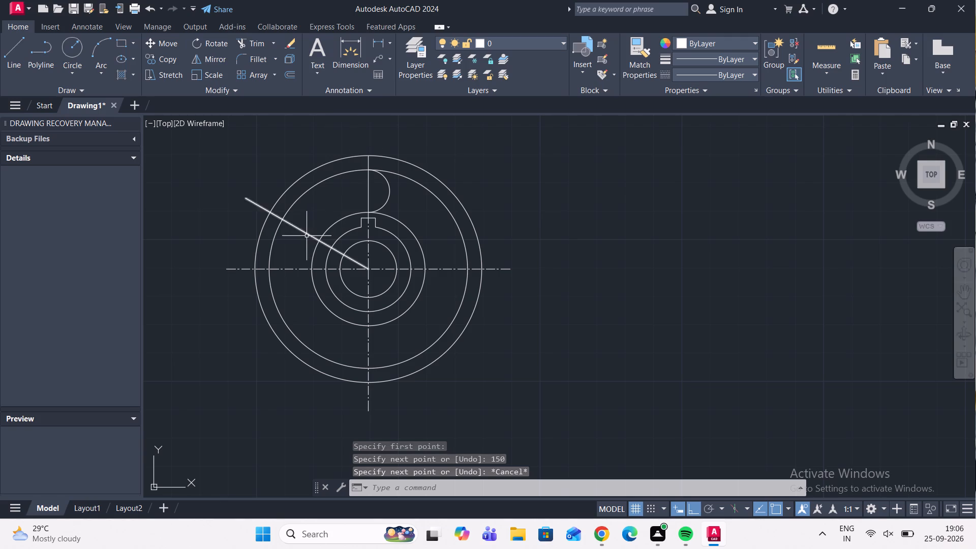
With ortho off, draw a two-point circle along the slanted line between the second-largest circle and the circle around the tab.
scroll(306, 235, "up", 1)
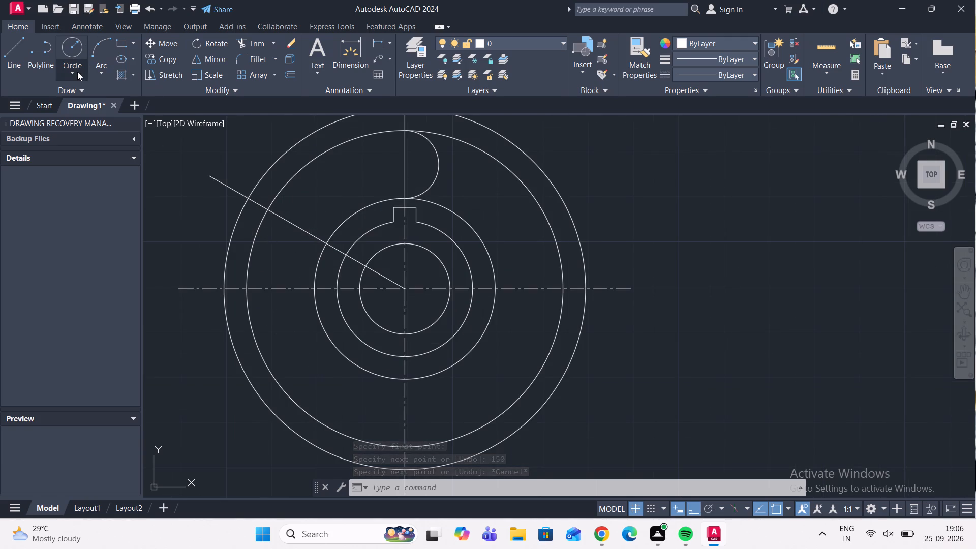
left_click(77, 72)
left_click(121, 99)
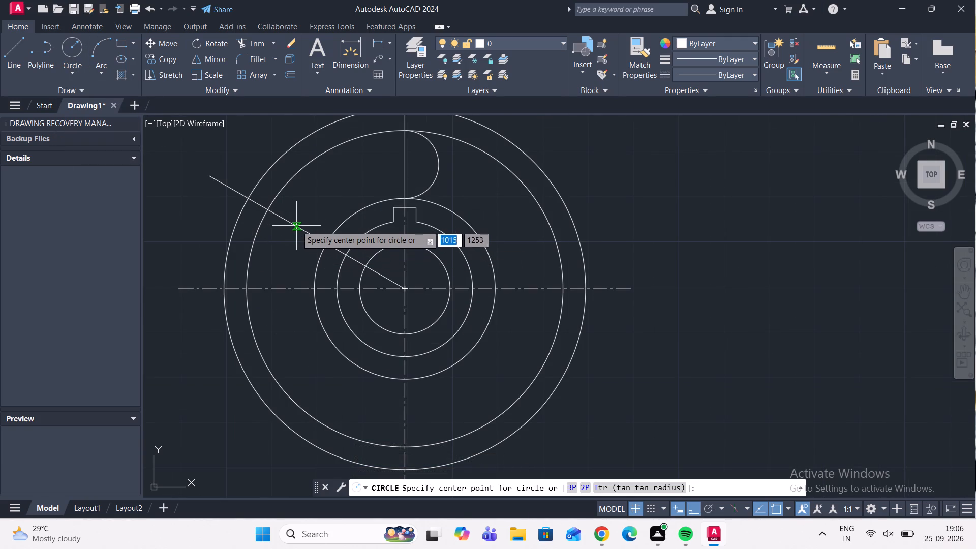
left_click(80, 69)
left_click(111, 149)
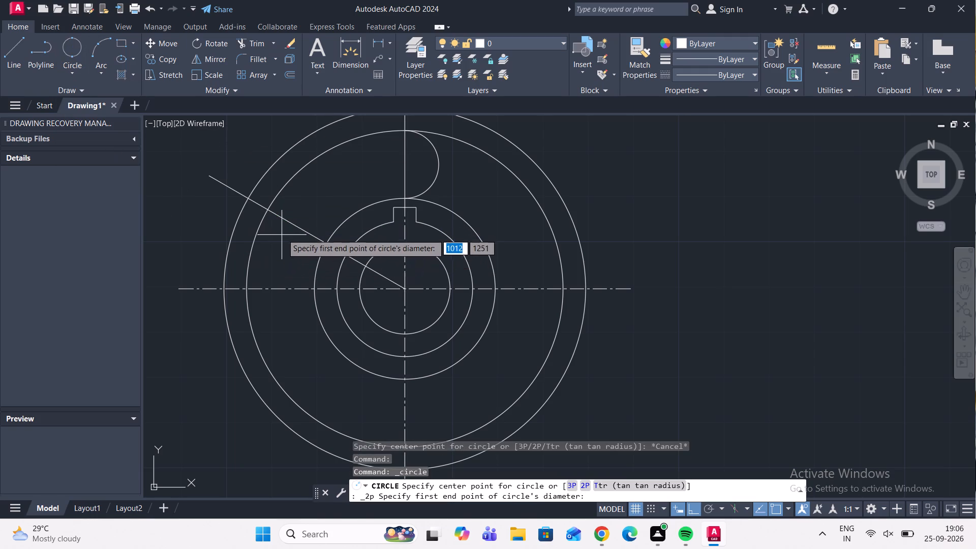
left_click(270, 210)
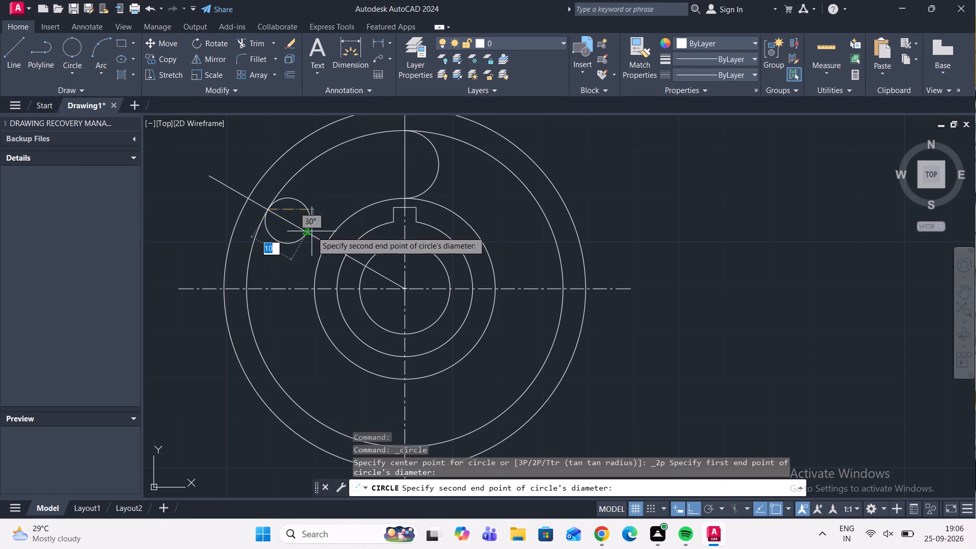
scroll(325, 246, "up", 3)
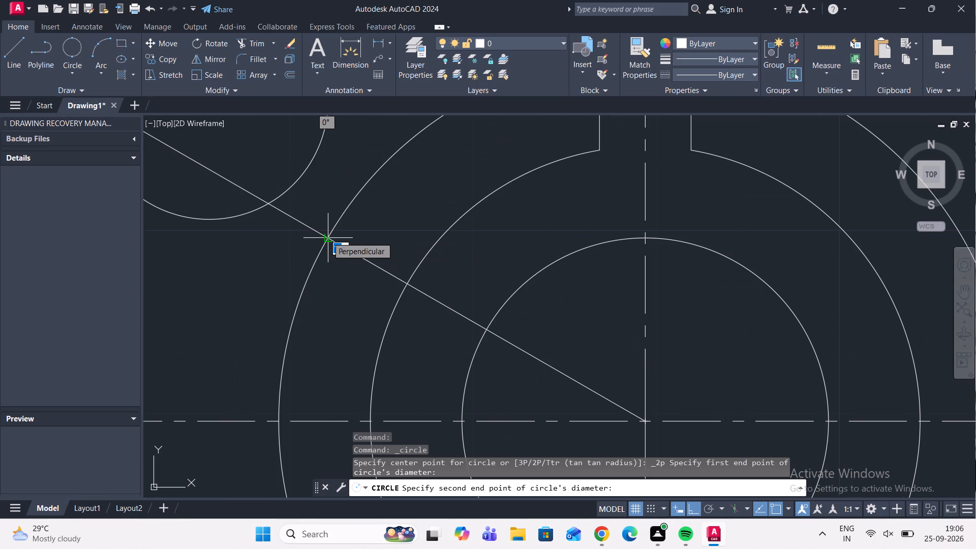
key("F8")
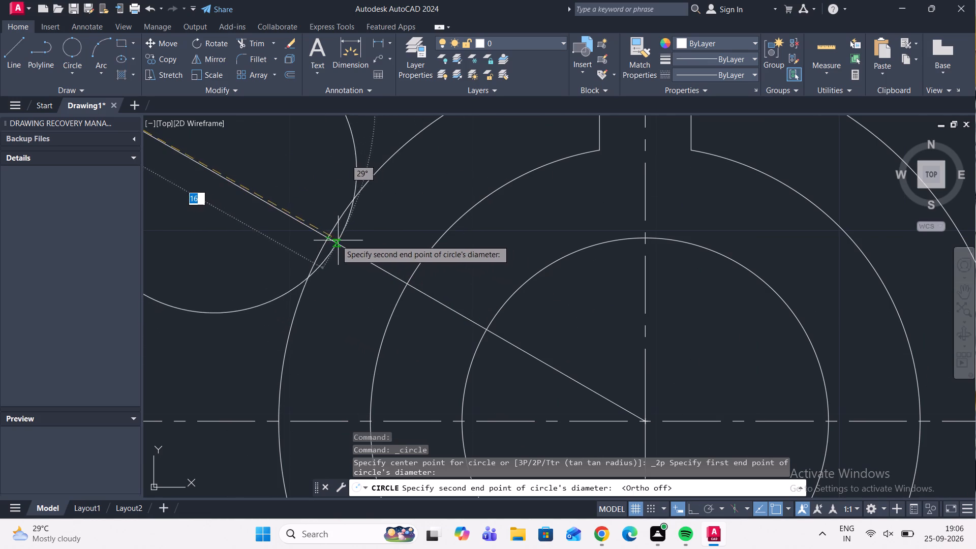
scroll(329, 235, "down", 3)
scroll(329, 236, "up", 4)
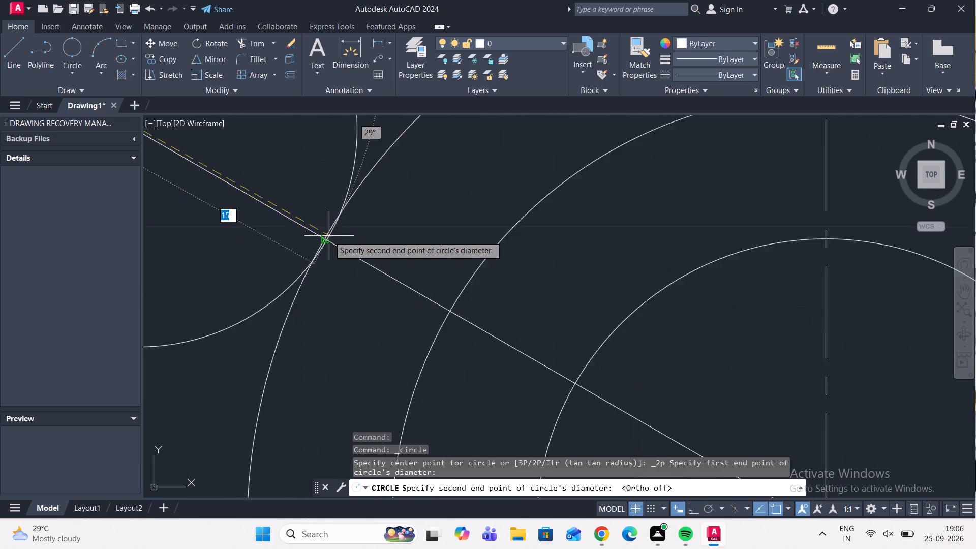
scroll(329, 236, "up", 1)
left_click(325, 240)
scroll(359, 282, "down", 3)
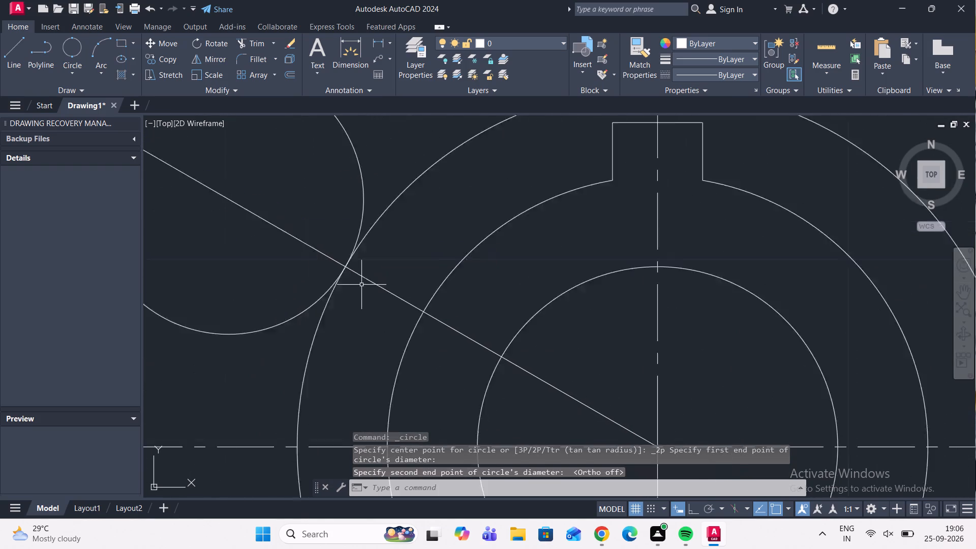
Trim away the upper-right half of the new small circle at the slanted line.
scroll(366, 291, "down", 2)
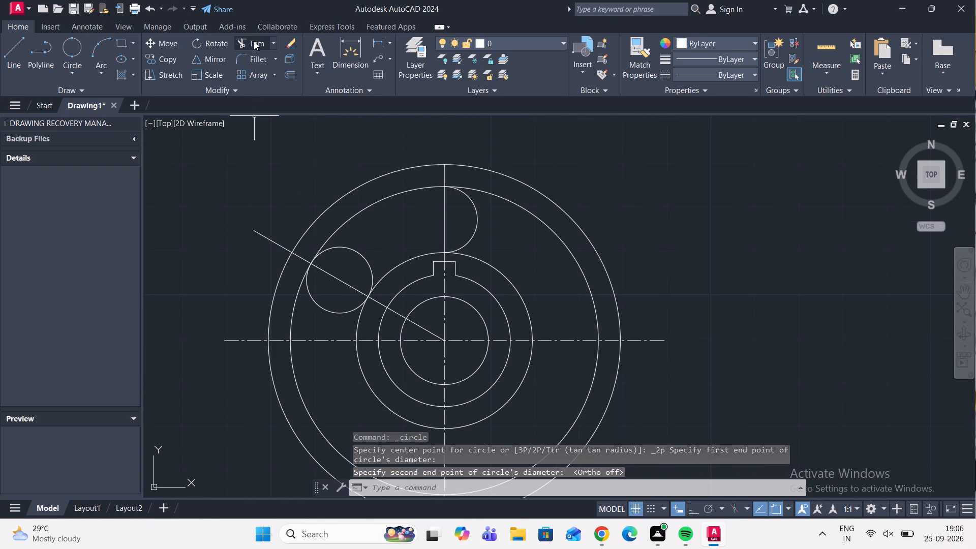
left_click(254, 41)
left_click_drag(366, 241, 347, 271)
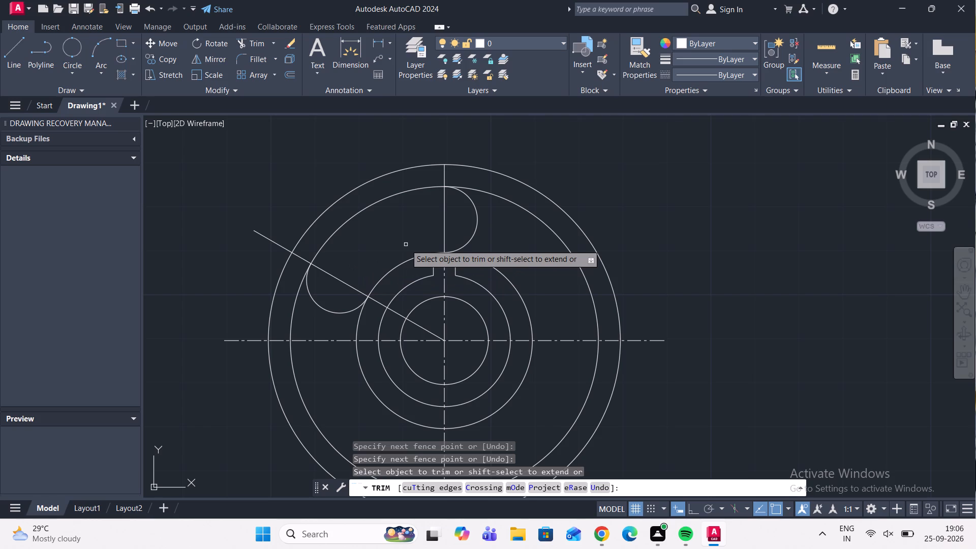
Trim the second-largest circle and the circle around the tab between the slanted line and the left horizontal centre line.
left_click_drag(300, 314, 295, 289)
left_click_drag(347, 330, 362, 323)
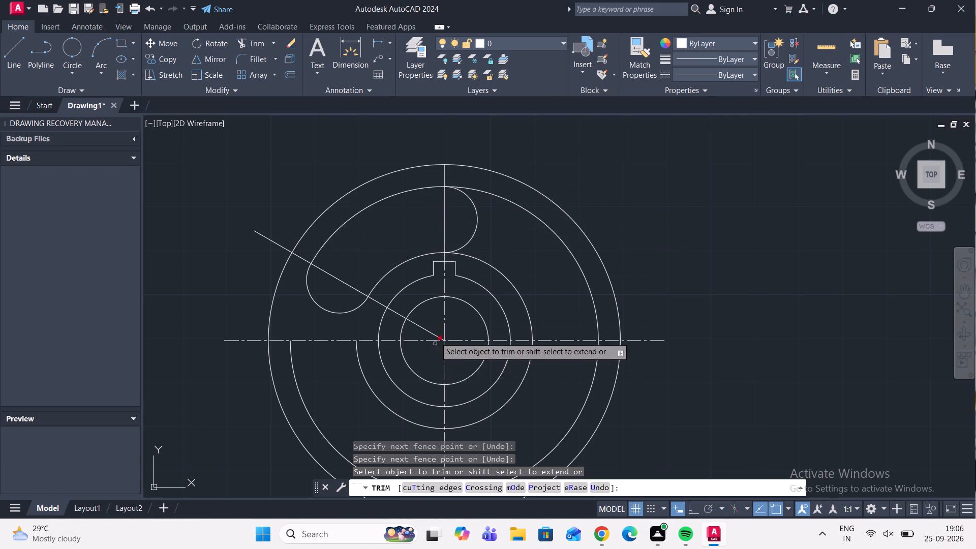
scroll(435, 332, "up", 5)
scroll(467, 355, "down", 8)
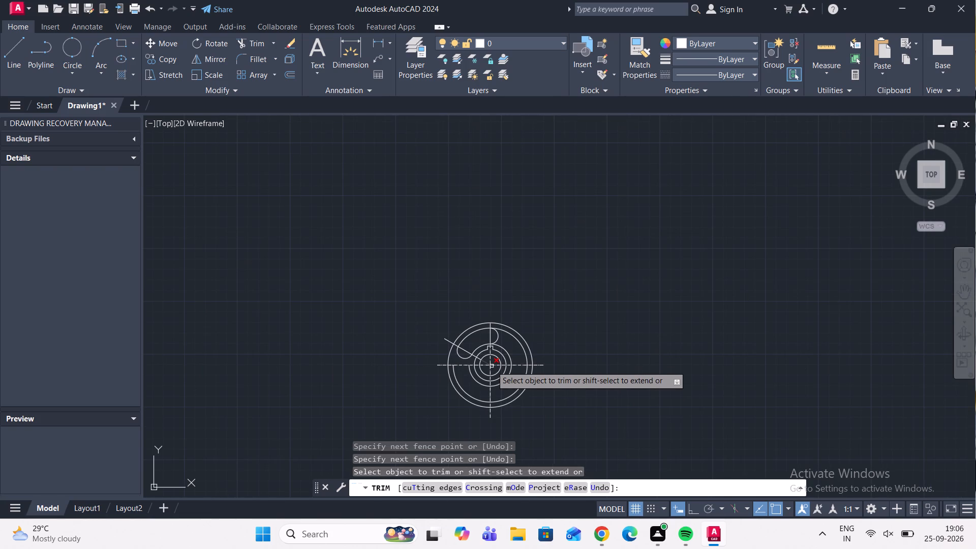
key("Escape")
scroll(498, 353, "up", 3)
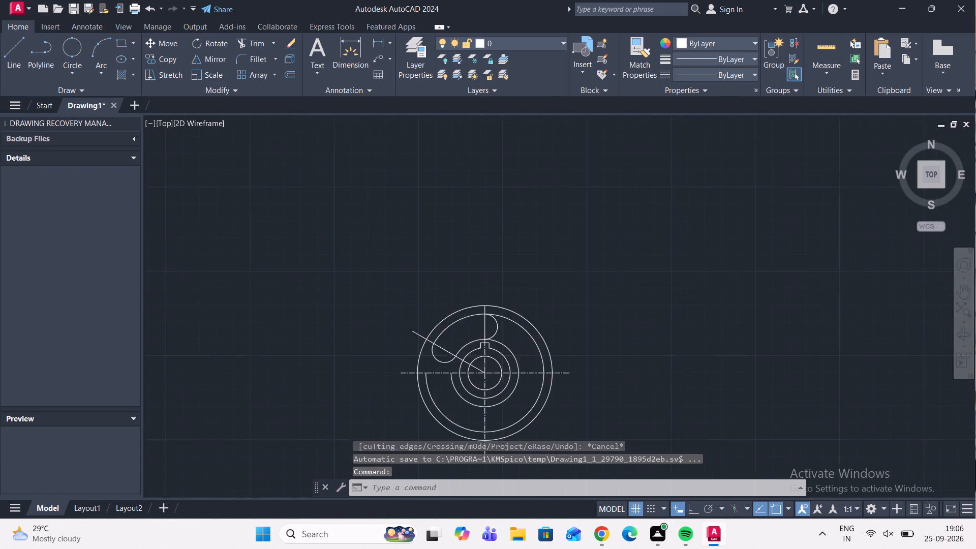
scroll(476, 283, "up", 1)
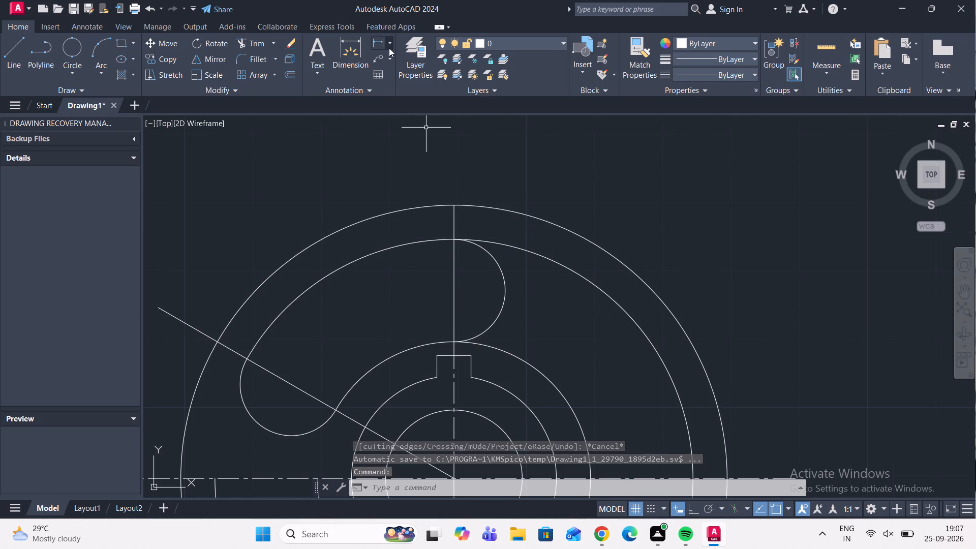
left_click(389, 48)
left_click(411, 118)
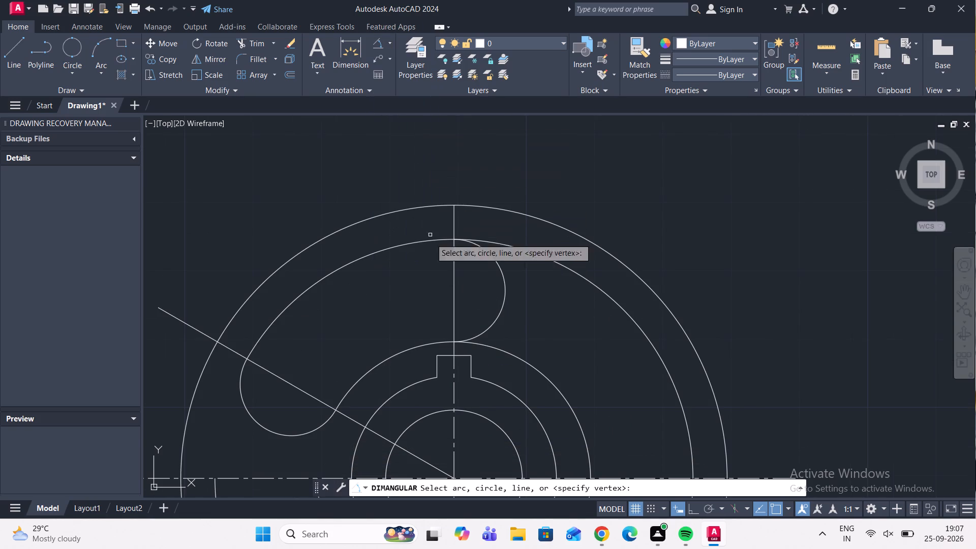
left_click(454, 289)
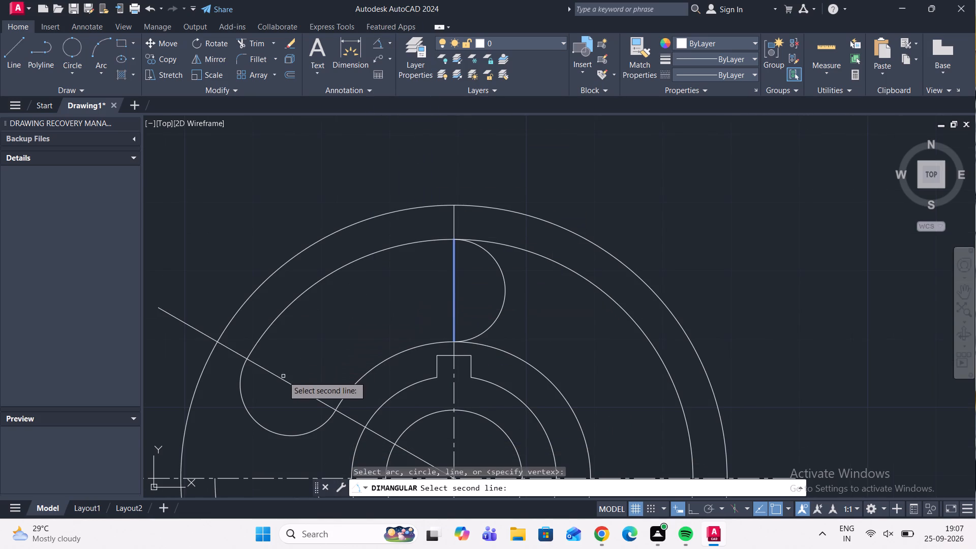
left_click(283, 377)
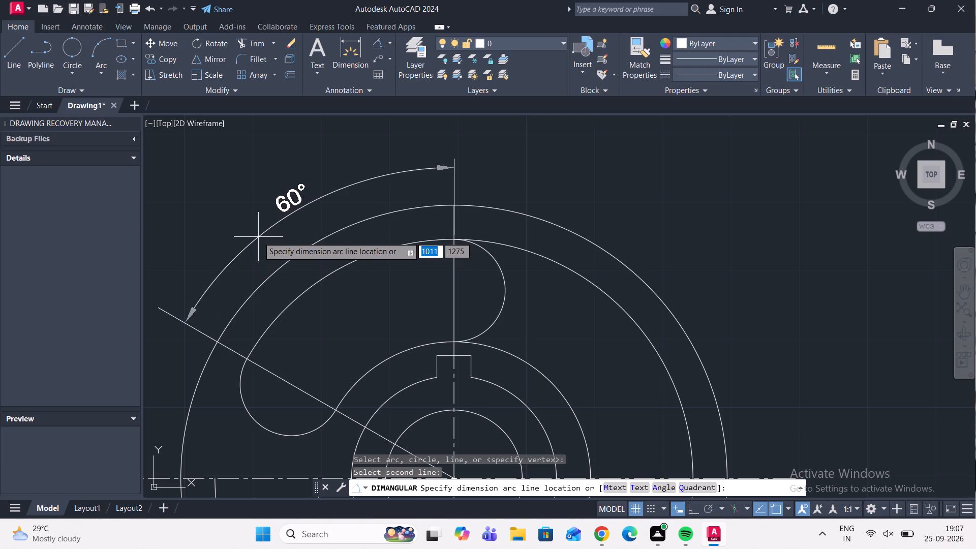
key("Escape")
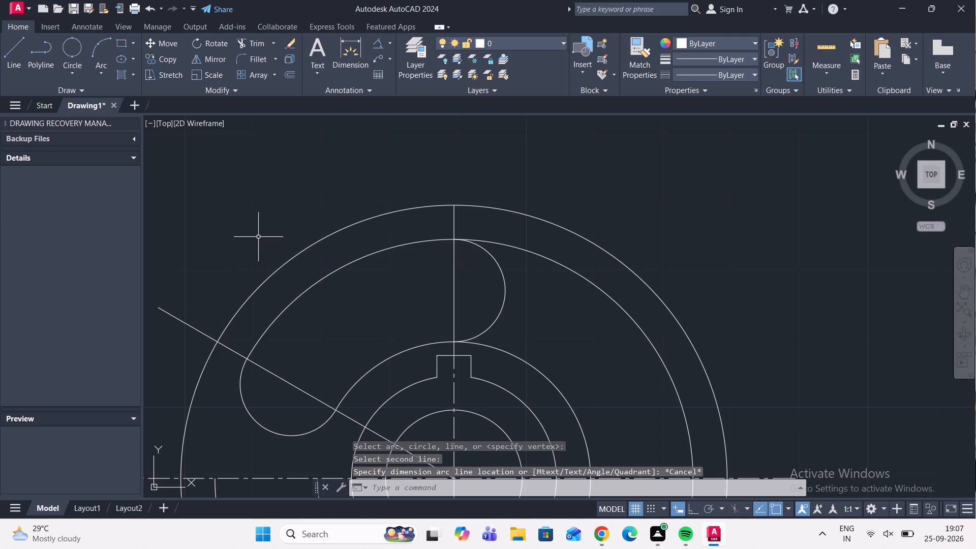
Erase the two solid vertical line pieces above the tab, one inside the slot and one between the two largest circles.
left_click(463, 292)
left_click(446, 290)
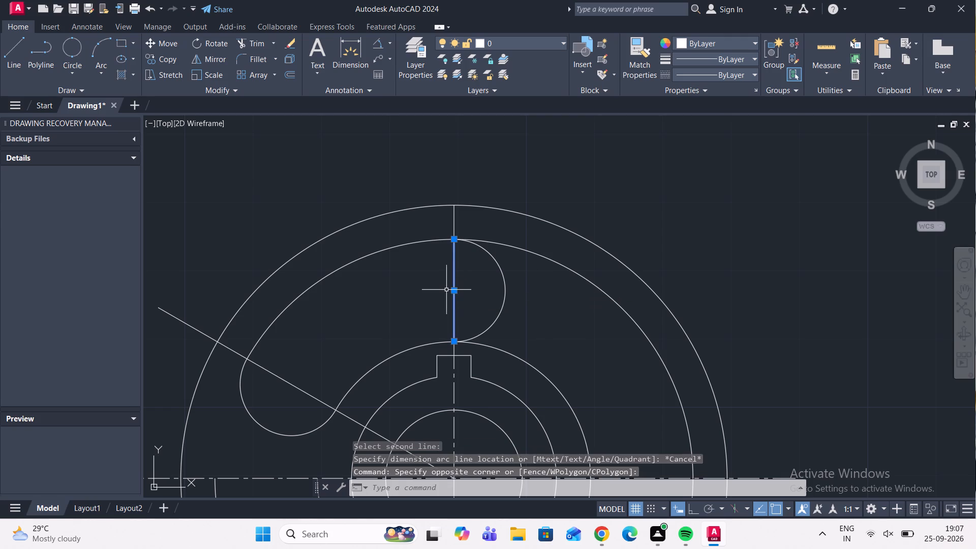
key("Delete")
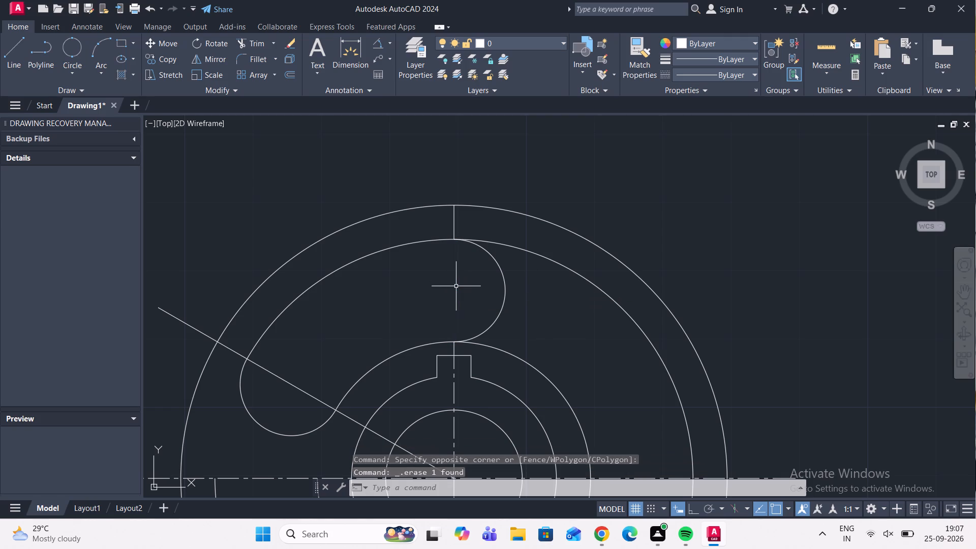
scroll(467, 225, "up", 1)
left_click_drag(467, 225, 454, 223)
left_click(422, 213)
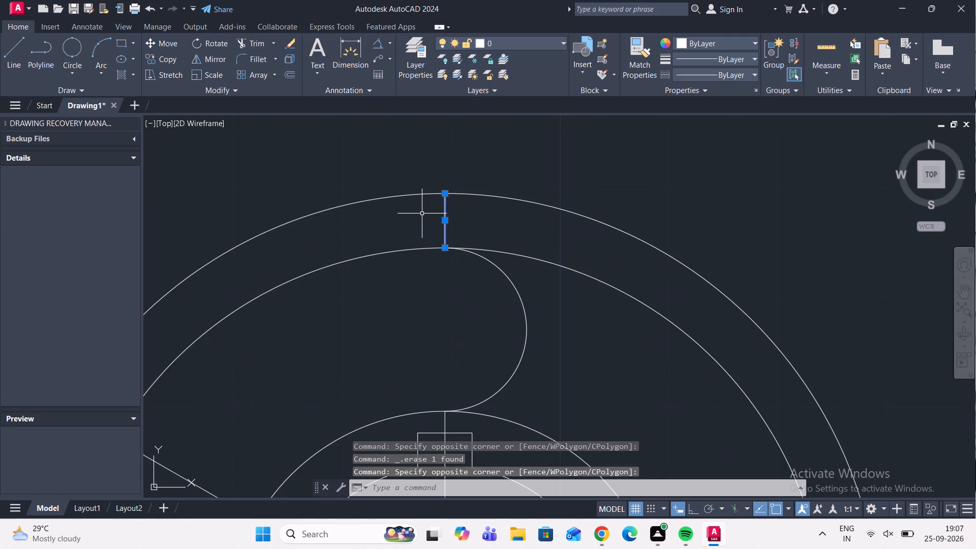
key("Delete")
Extend the vertical centre line upward through the slot to the outermost circle.
scroll(421, 212, "down", 3)
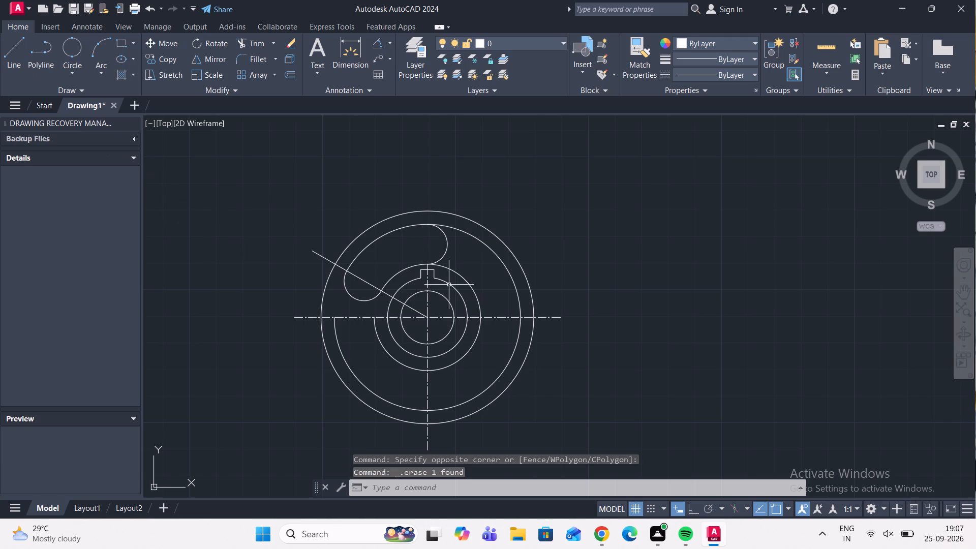
scroll(450, 285, "up", 2)
middle_click_drag(495, 239, 558, 289)
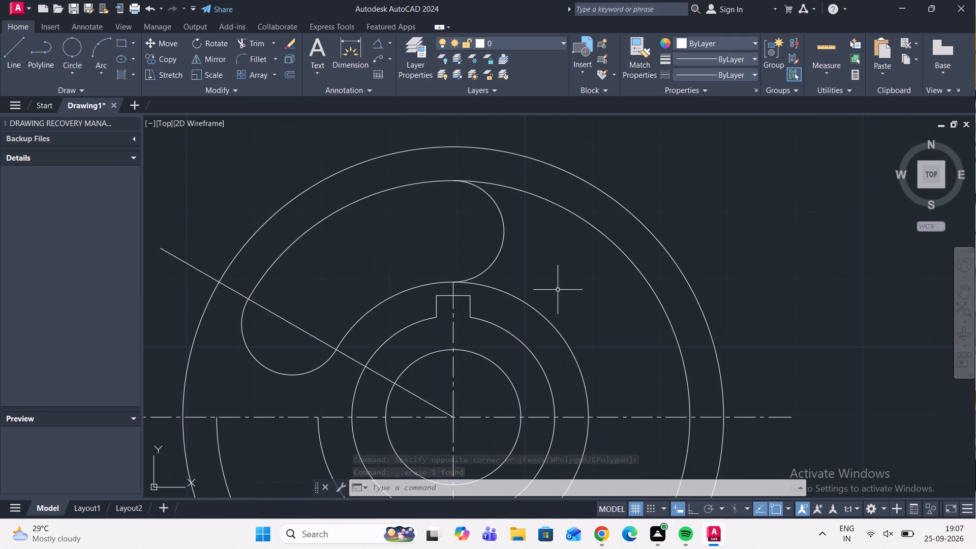
left_click(391, 45)
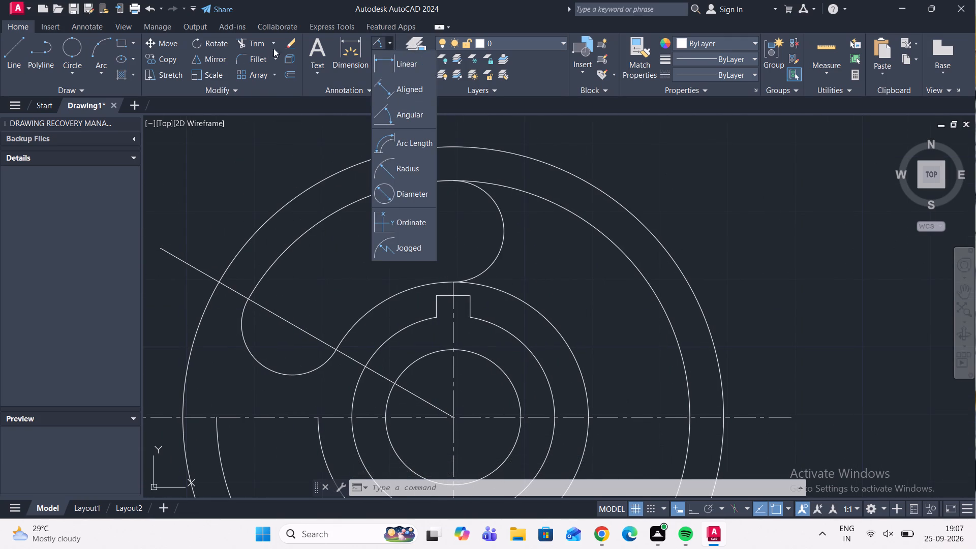
left_click(275, 46)
left_click(276, 90)
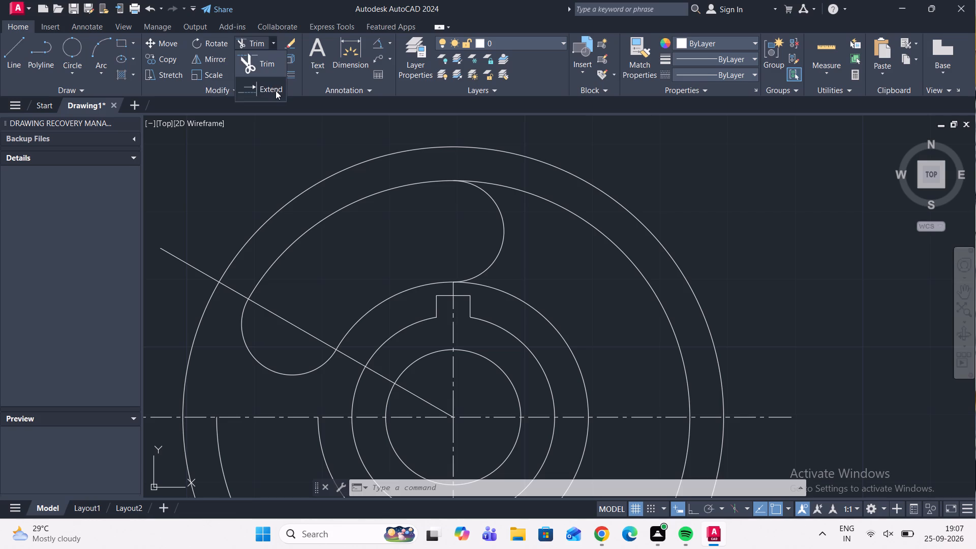
left_click(454, 325)
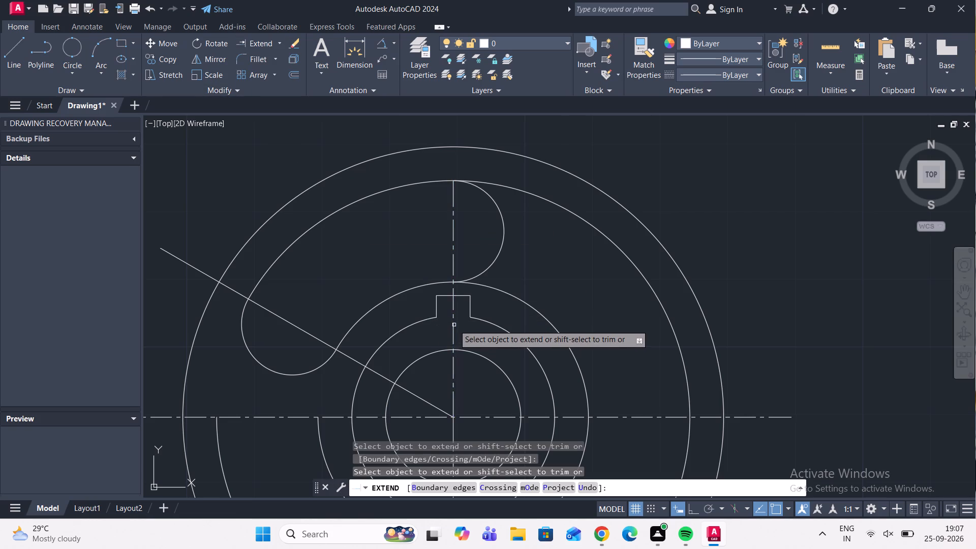
left_click(454, 256)
Trim the lower part of the vertical centre line between the circle around the tab and the second-largest circle.
scroll(461, 236, "down", 3)
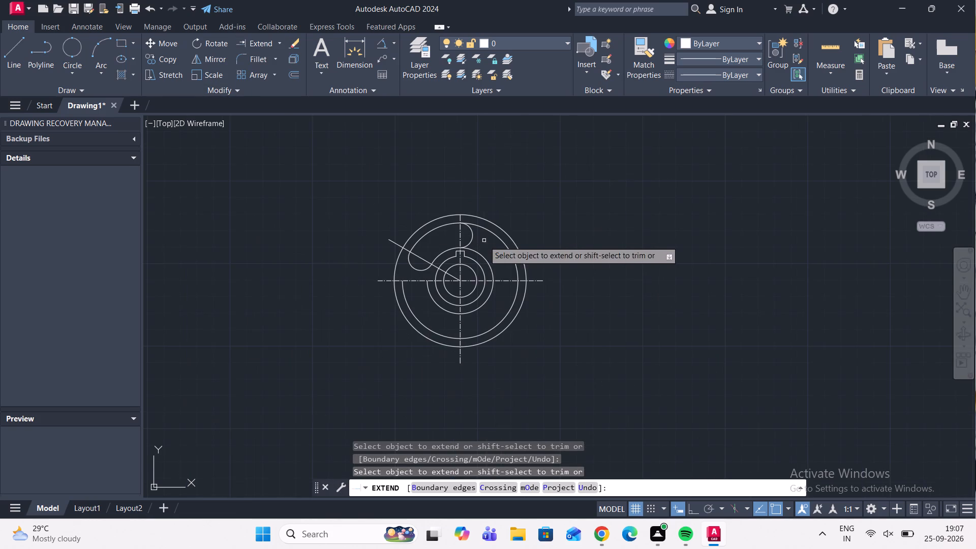
scroll(388, 206, "up", 1)
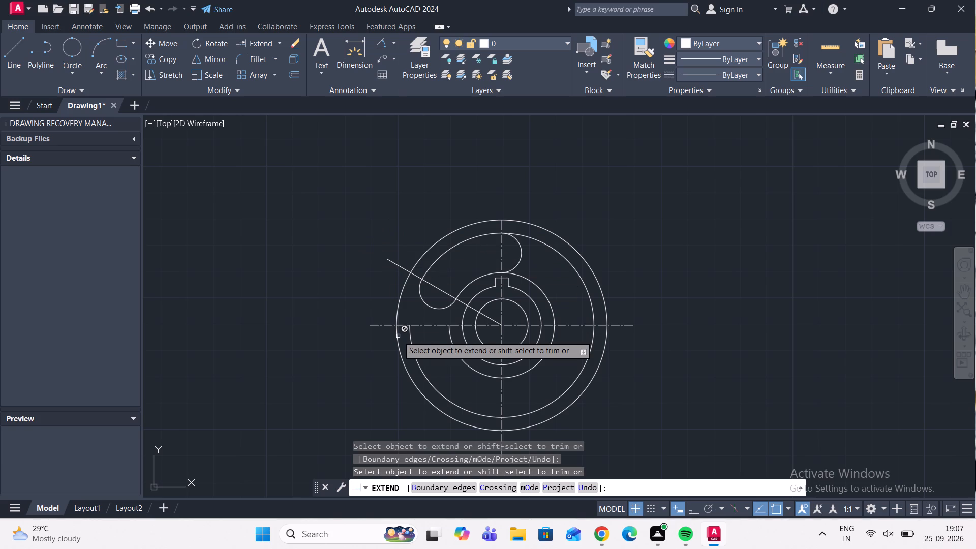
scroll(498, 393, "up", 2)
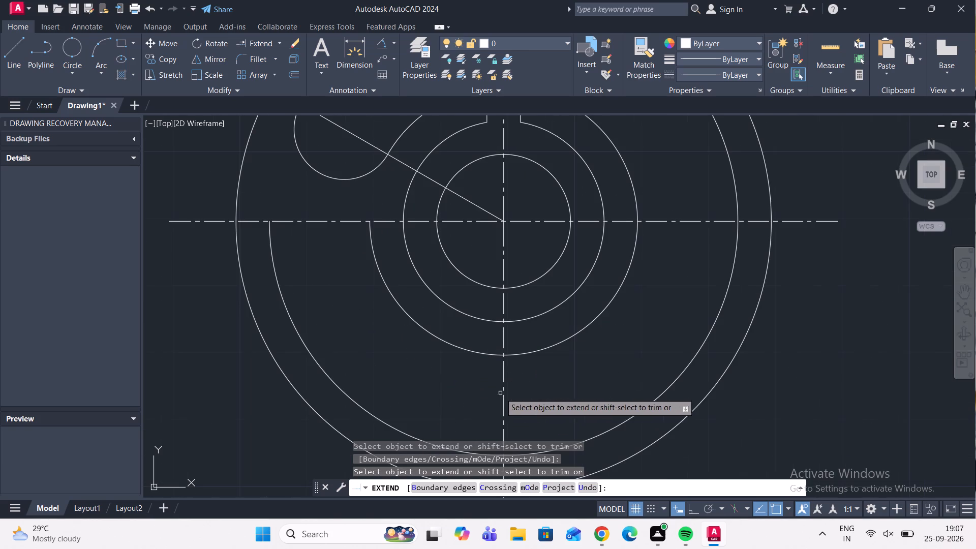
left_click(261, 44)
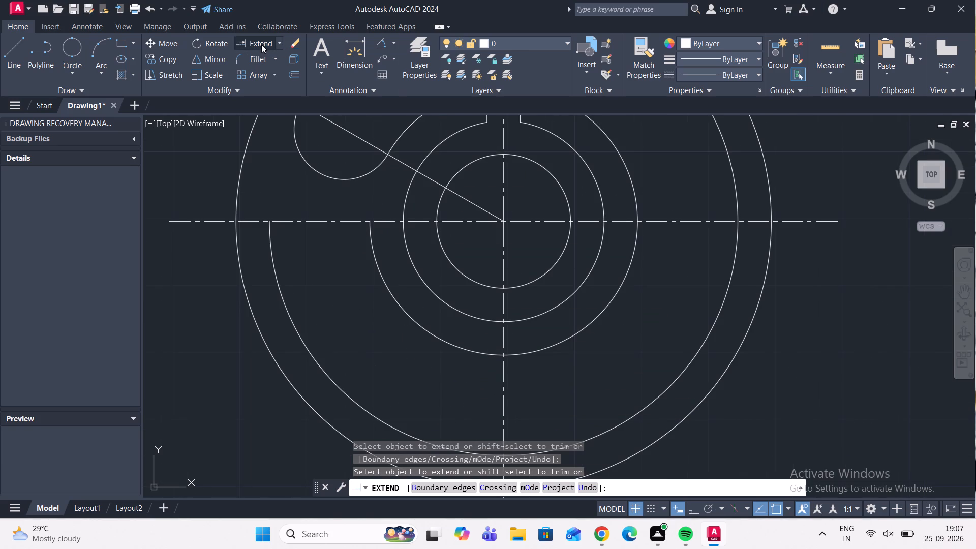
left_click(278, 45)
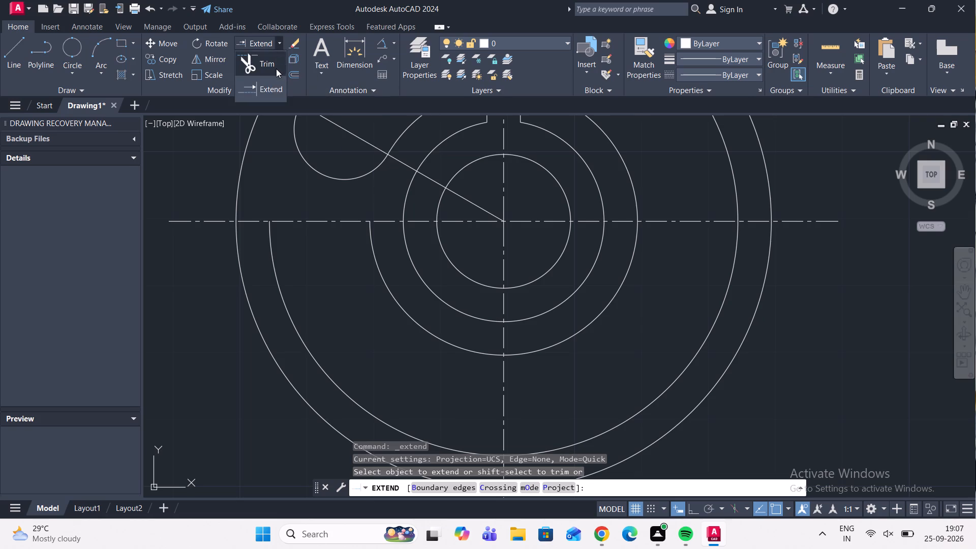
left_click(276, 69)
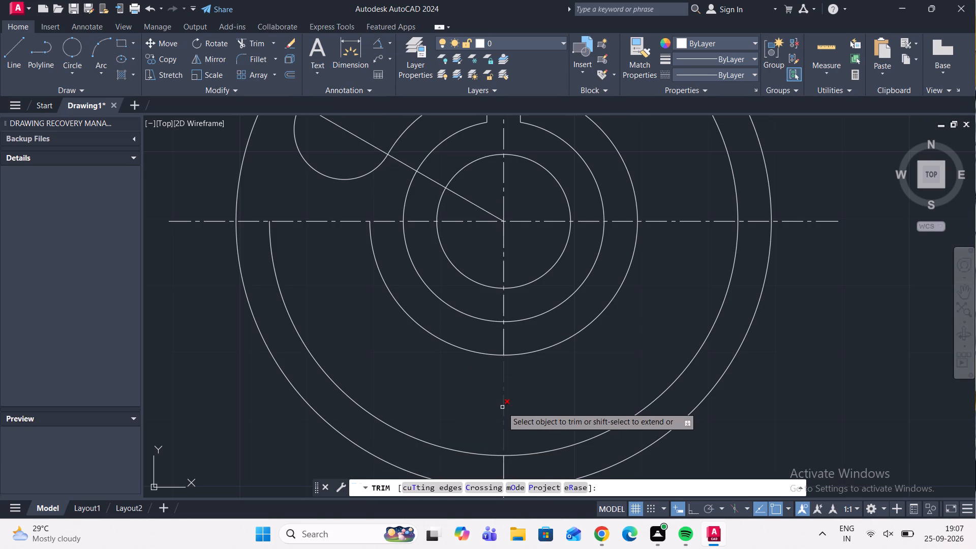
left_click(502, 407)
key("Escape")
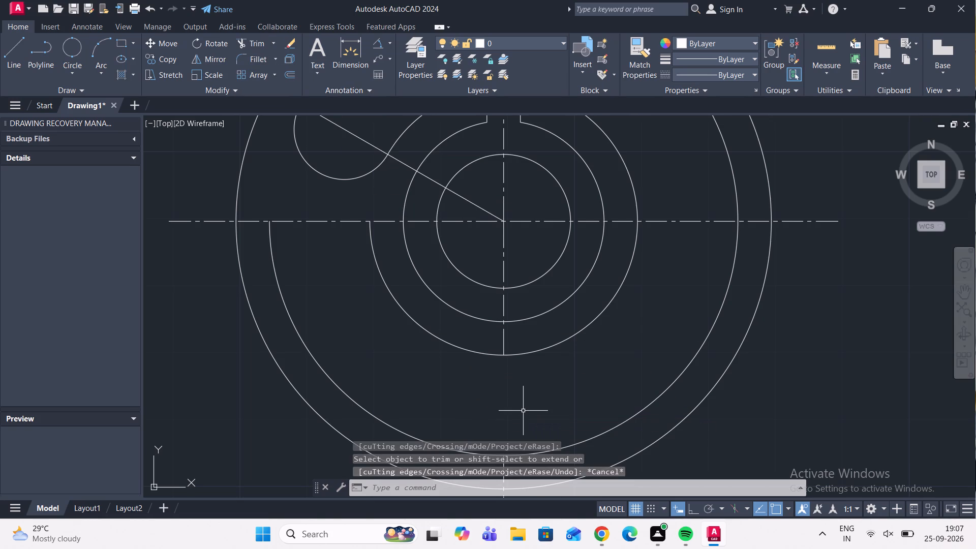
Draw a two-point circle below the centre, spanning from the bottom of the circle around the tab to the second-largest circle.
scroll(529, 381, "down", 2)
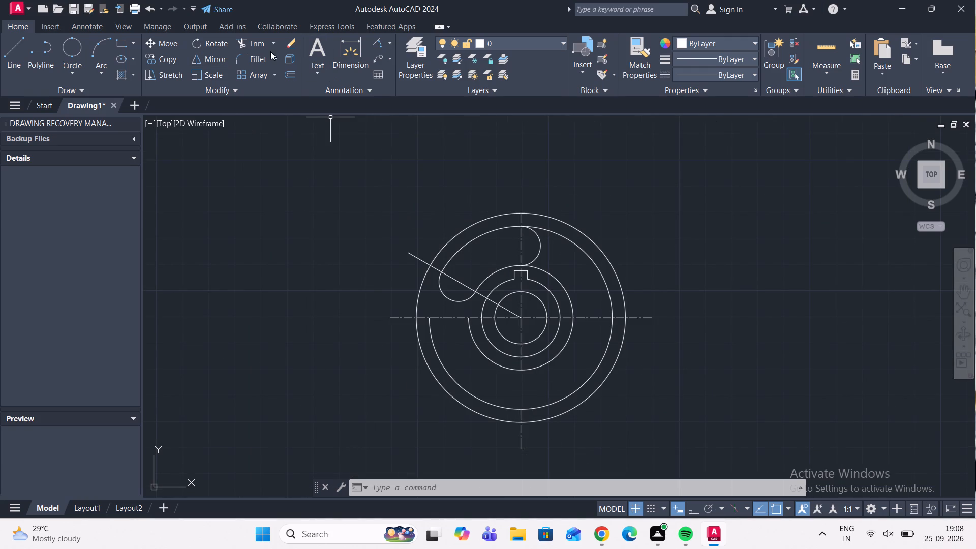
left_click(68, 53)
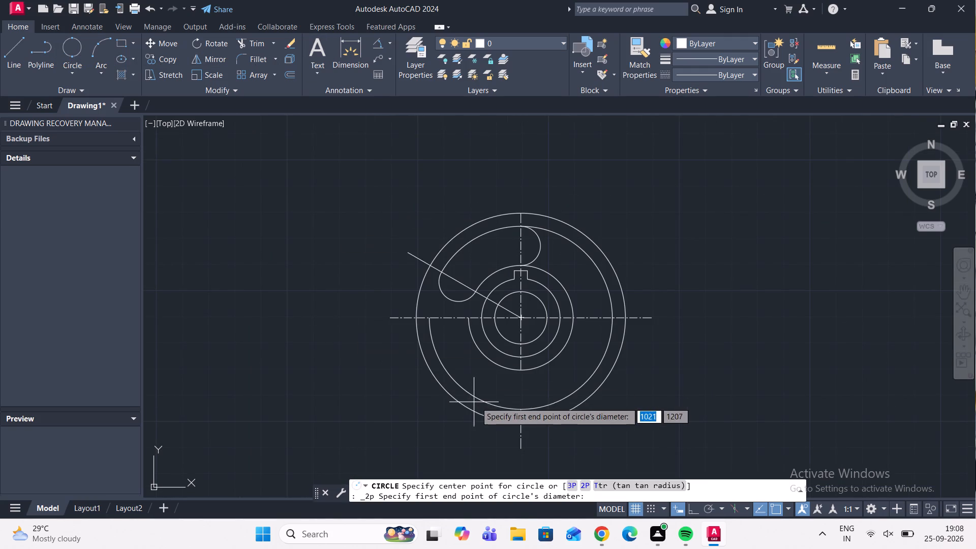
scroll(520, 373, "up", 2)
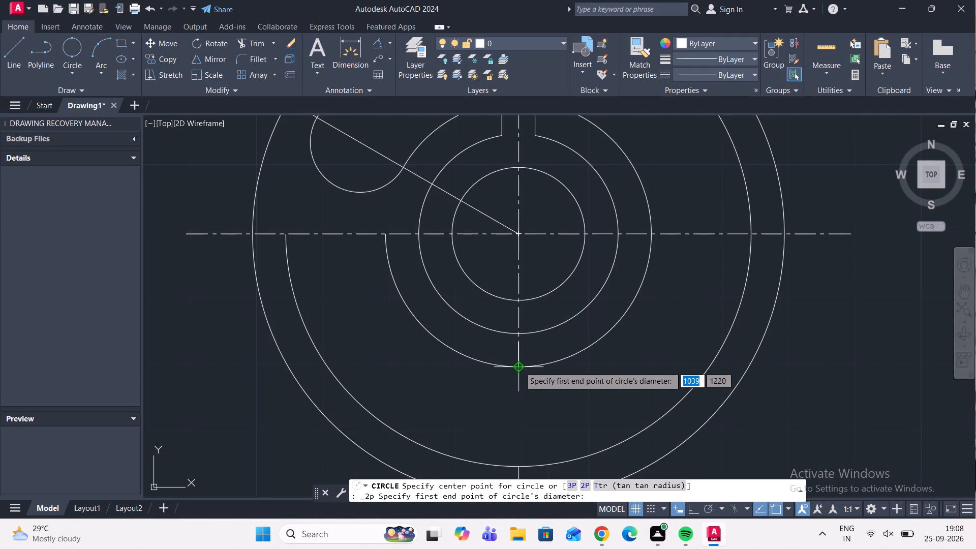
left_click(519, 367)
scroll(530, 359, "down", 3)
scroll(525, 379, "up", 4)
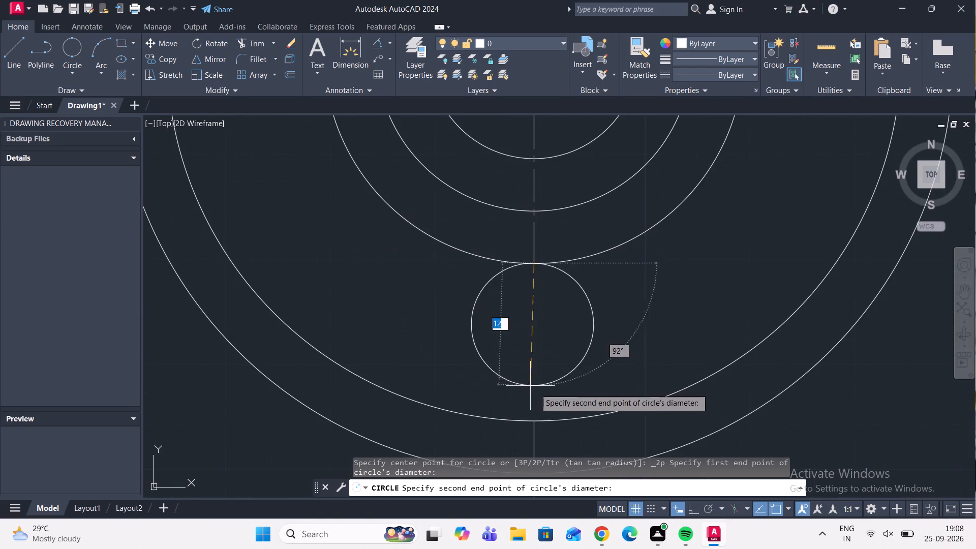
left_click(537, 421)
Trim away the left half of the new small circle below the centre.
scroll(595, 364, "down", 2)
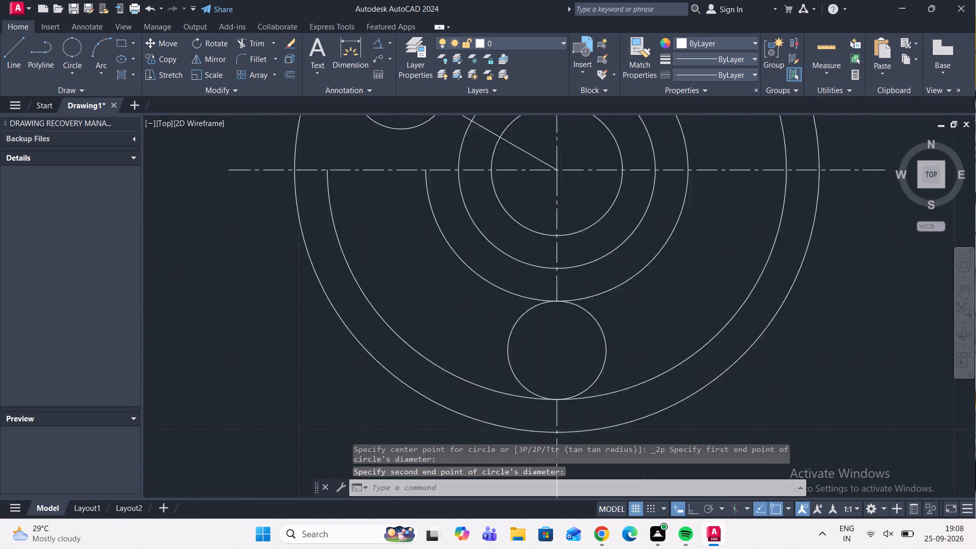
scroll(623, 351, "down", 1)
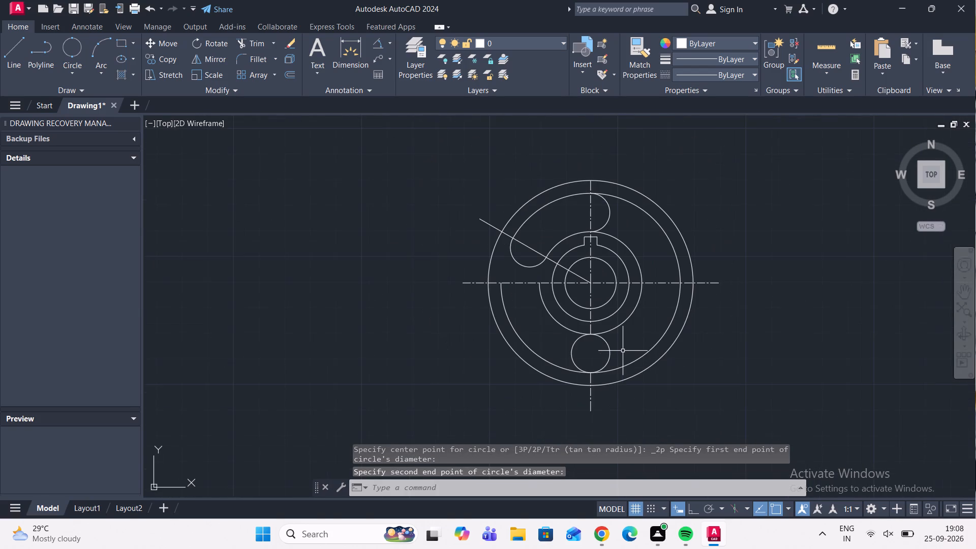
middle_click_drag(623, 349, 627, 370)
scroll(627, 370, "up", 1)
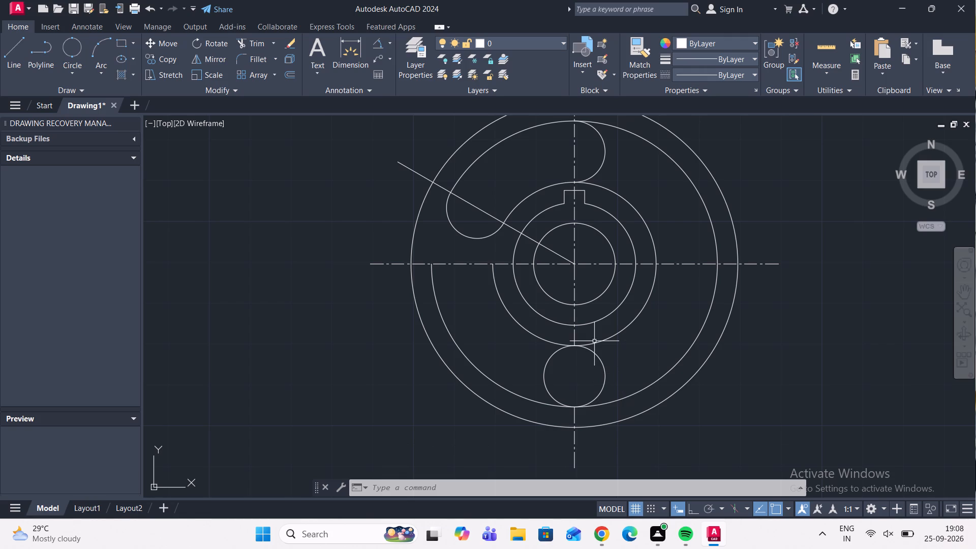
left_click(275, 44)
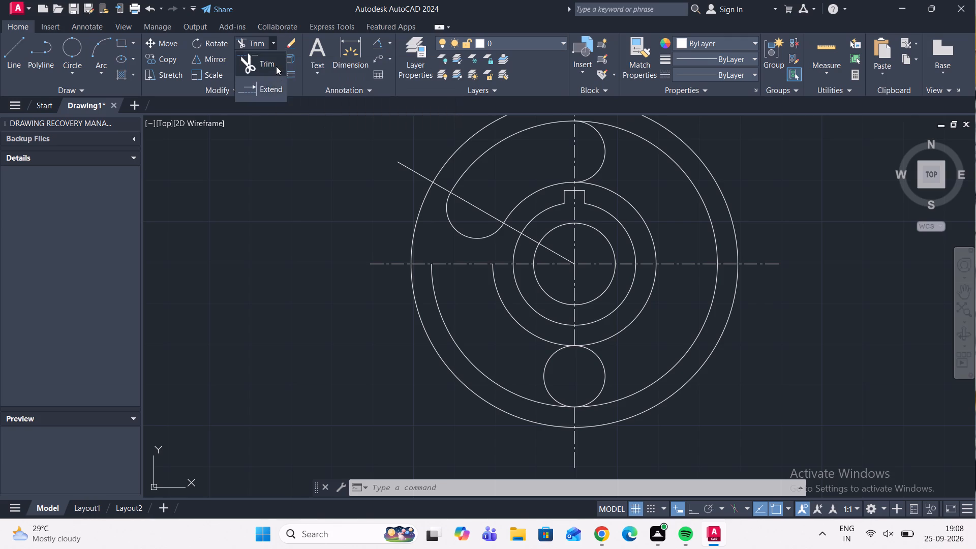
left_click(276, 66)
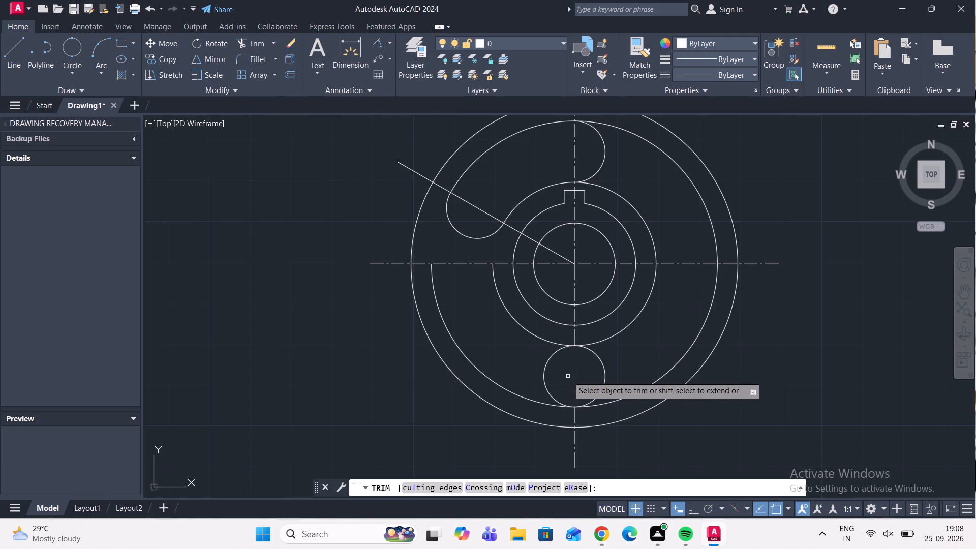
scroll(568, 376, "up", 1)
left_click_drag(569, 375, 482, 347)
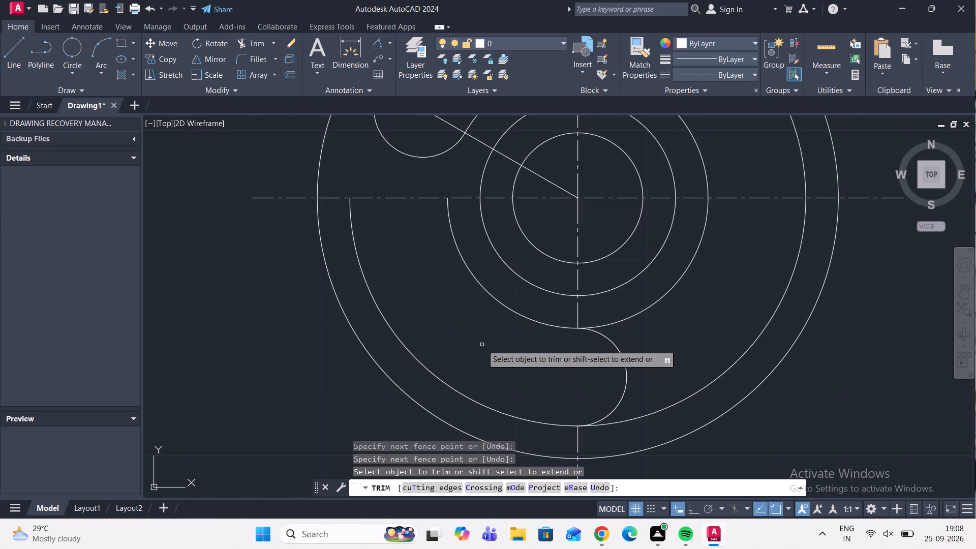
scroll(489, 350, "down", 2)
key("Escape")
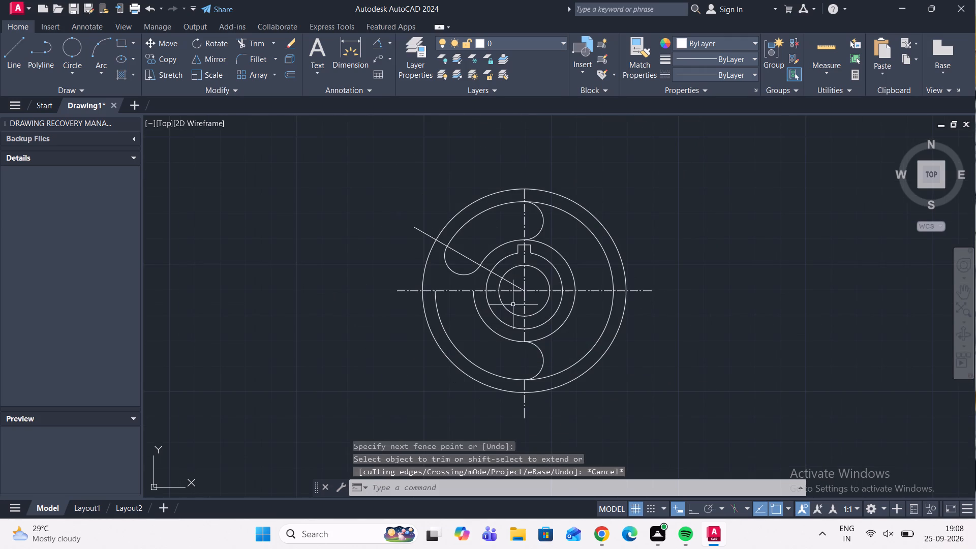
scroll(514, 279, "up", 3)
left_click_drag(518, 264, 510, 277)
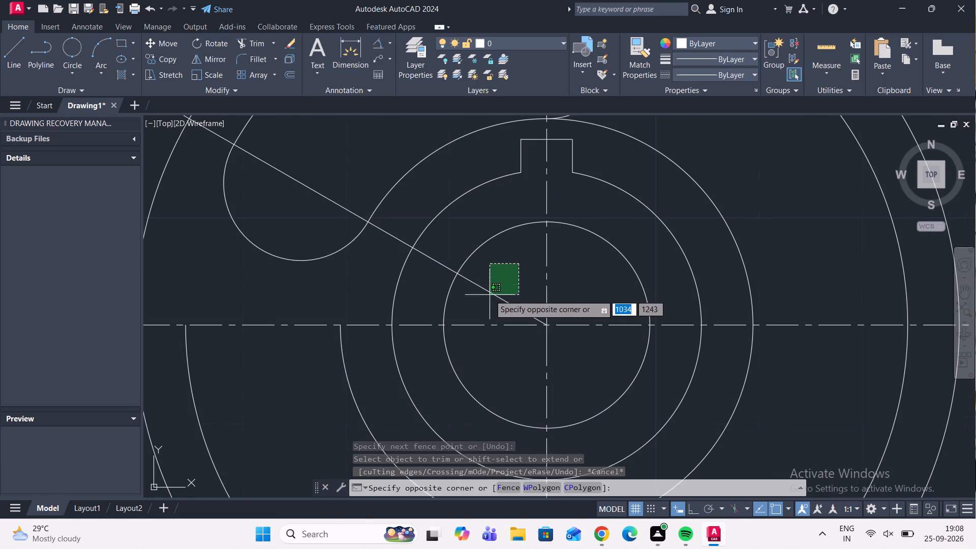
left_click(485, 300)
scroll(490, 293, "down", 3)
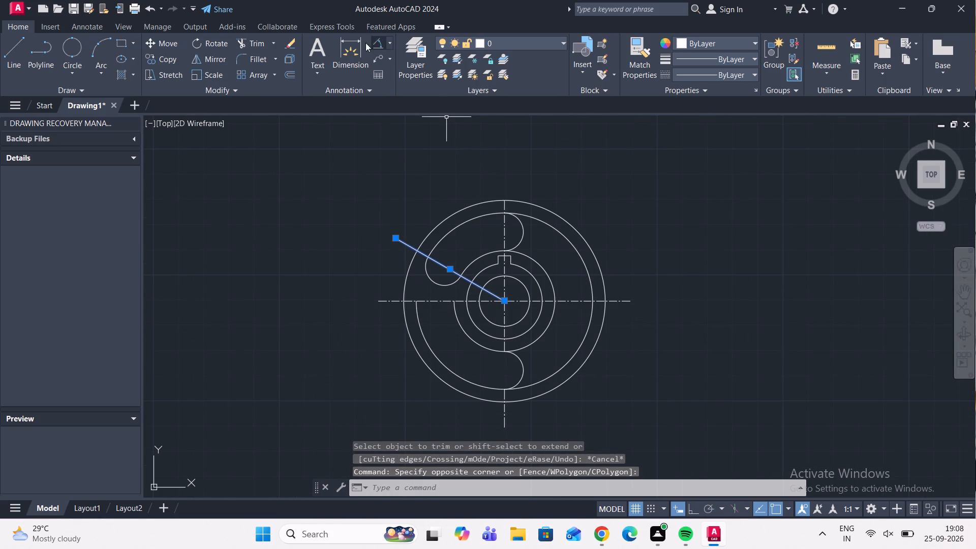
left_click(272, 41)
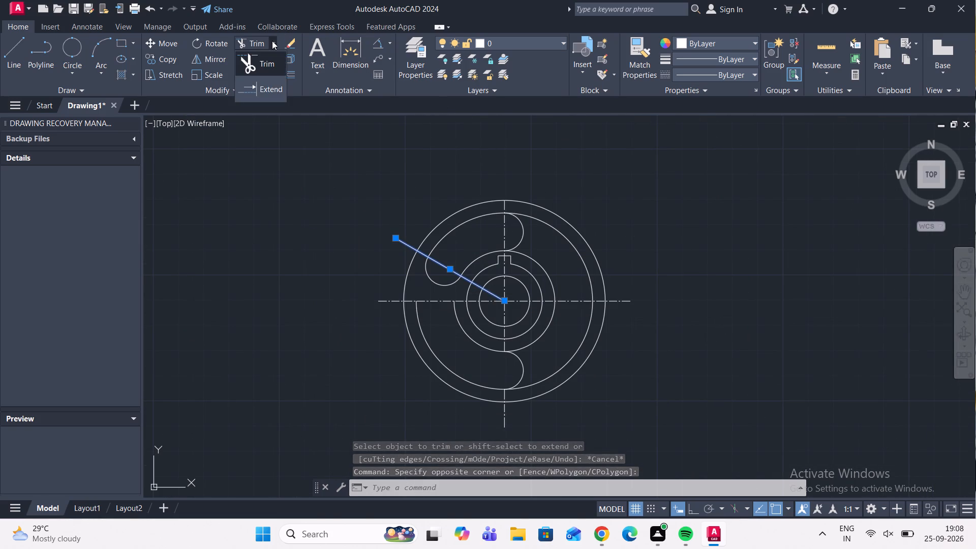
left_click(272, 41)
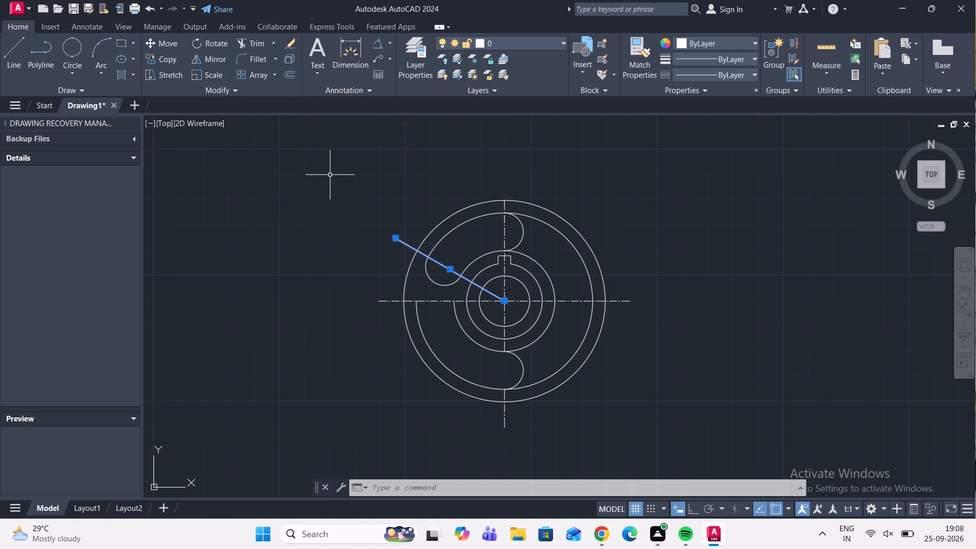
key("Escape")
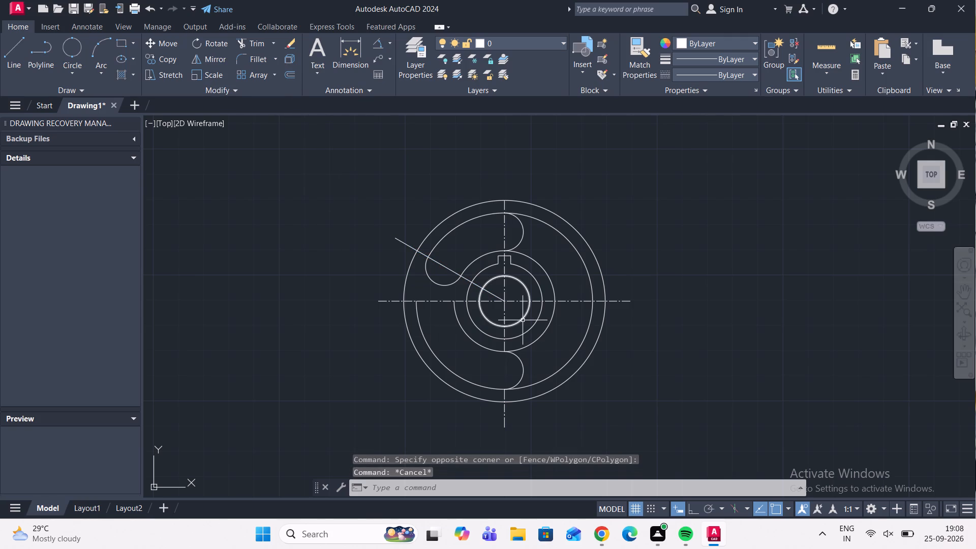
Start a line at the circles' common centre and calculate 180+60 with the quick calculator for its angle.
left_click(22, 55)
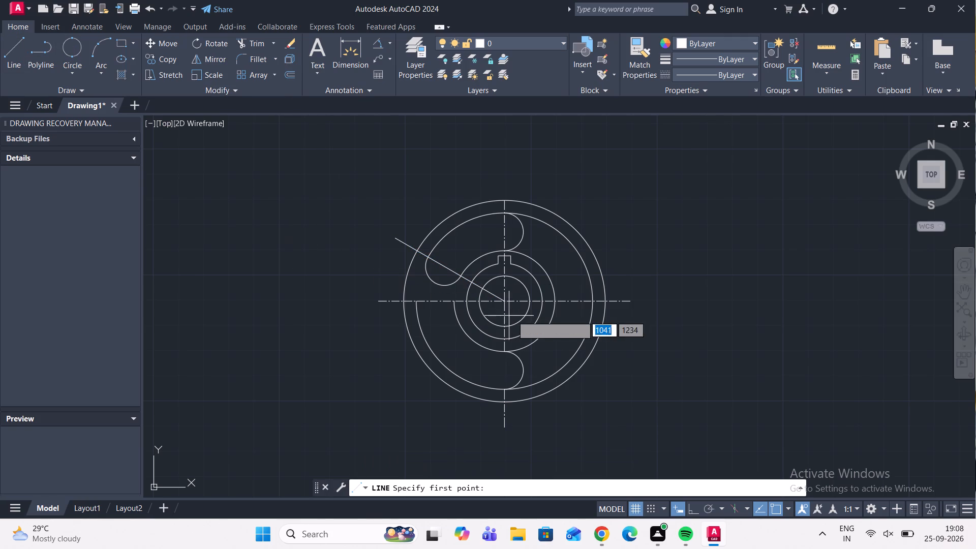
scroll(509, 301, "up", 4)
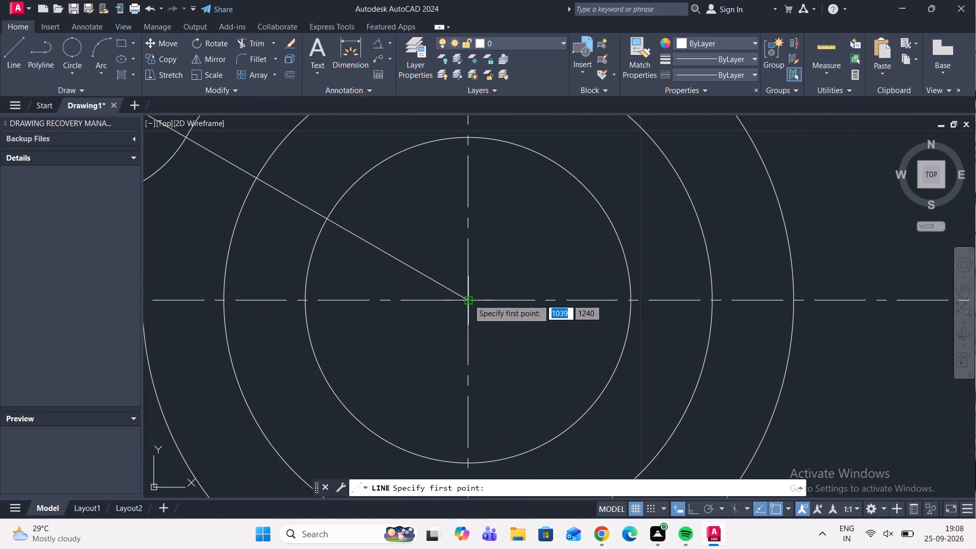
left_click(468, 299)
scroll(380, 367, "down", 4)
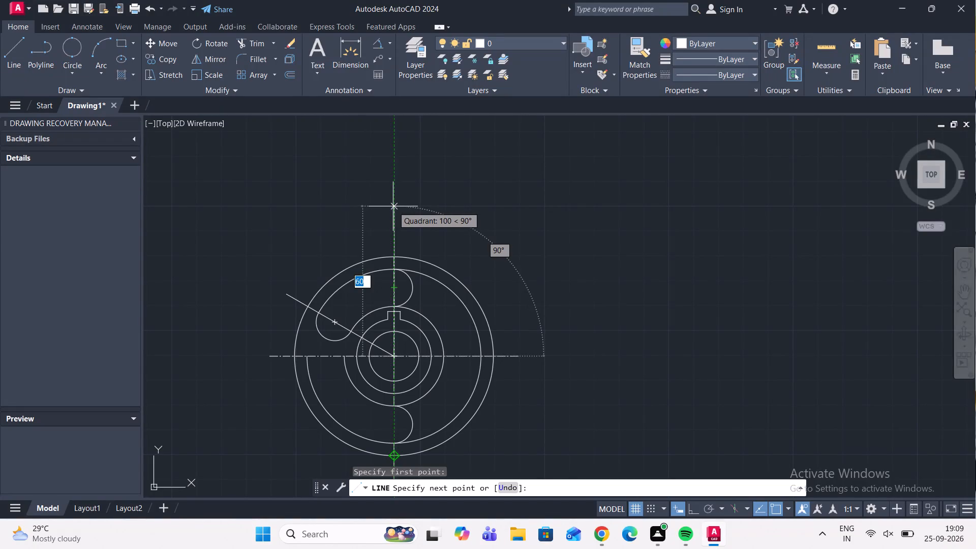
key("ctrl+8")
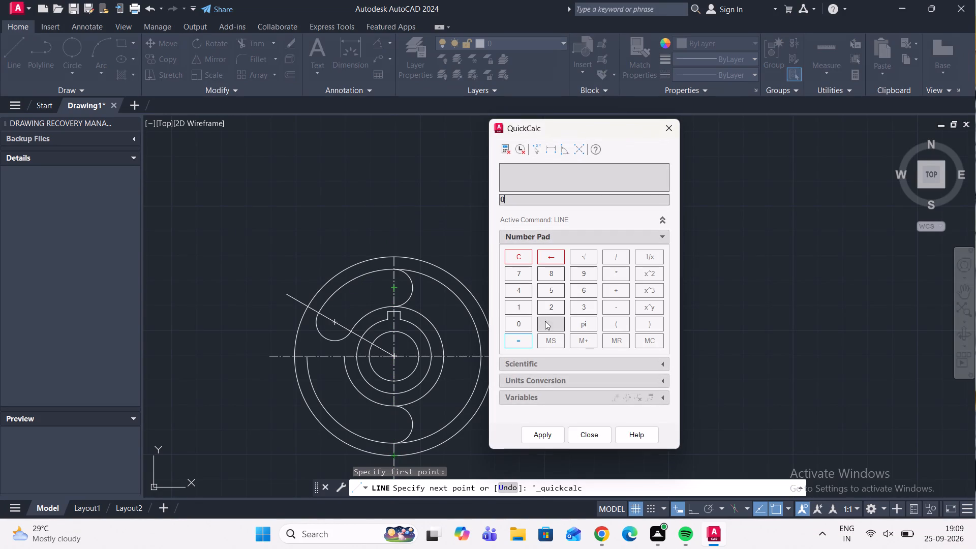
left_click(520, 310)
left_click(544, 276)
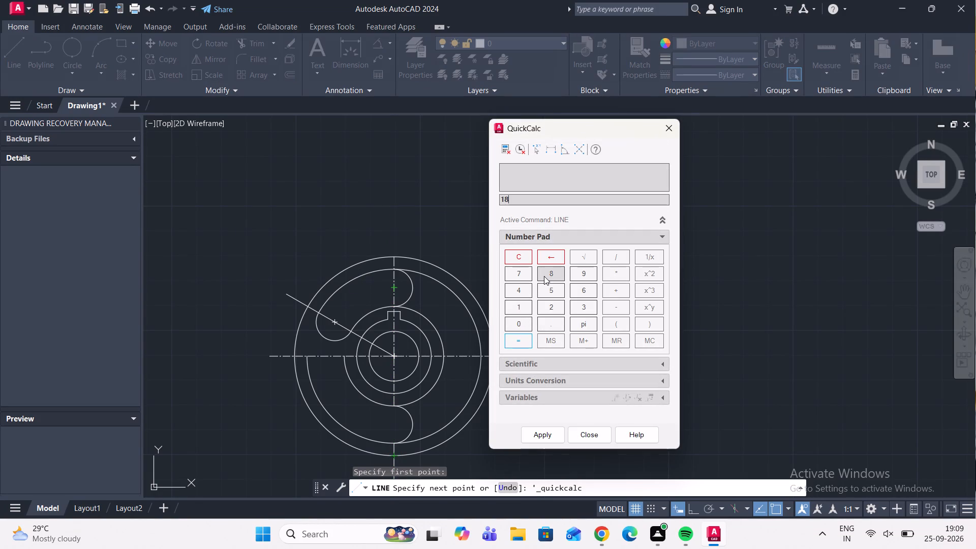
left_click(516, 323)
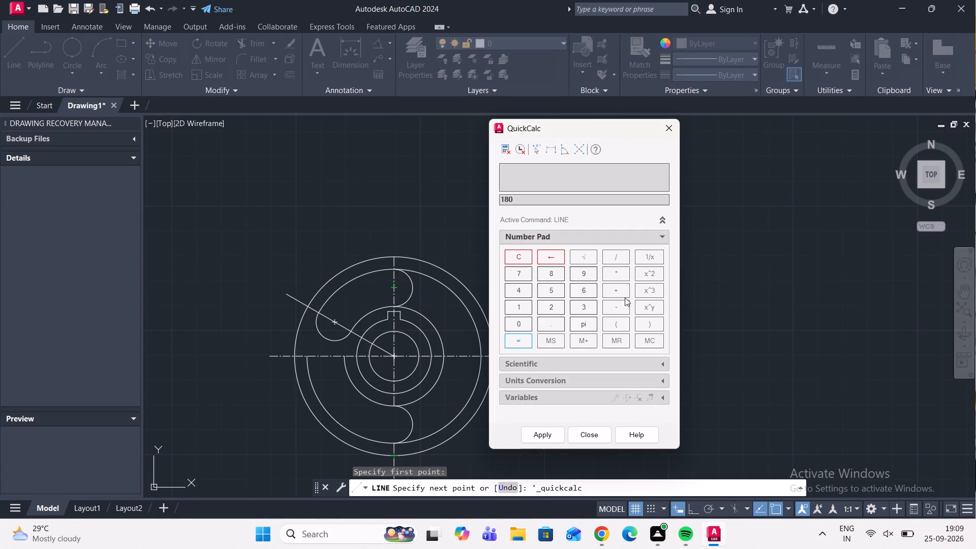
left_click(620, 290)
left_click(585, 291)
left_click(524, 327)
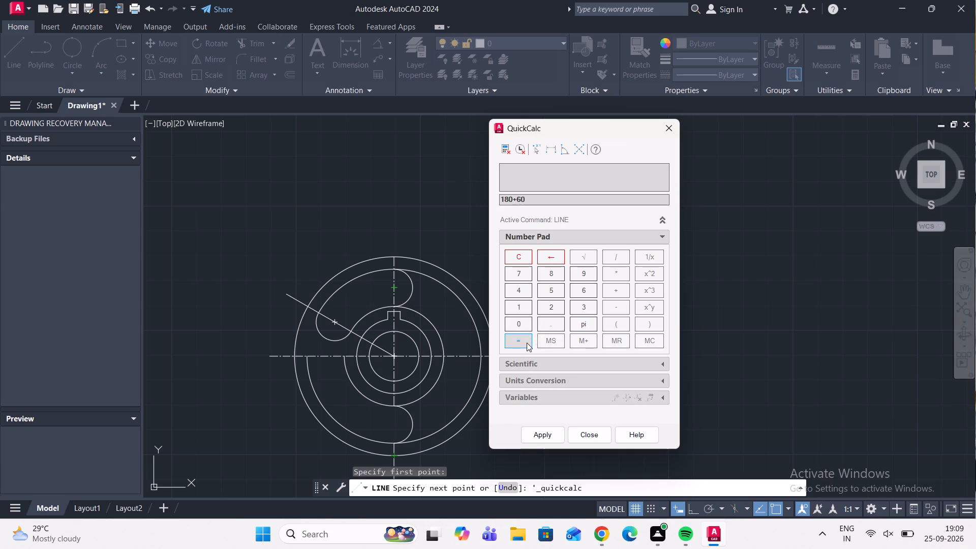
left_click(527, 343)
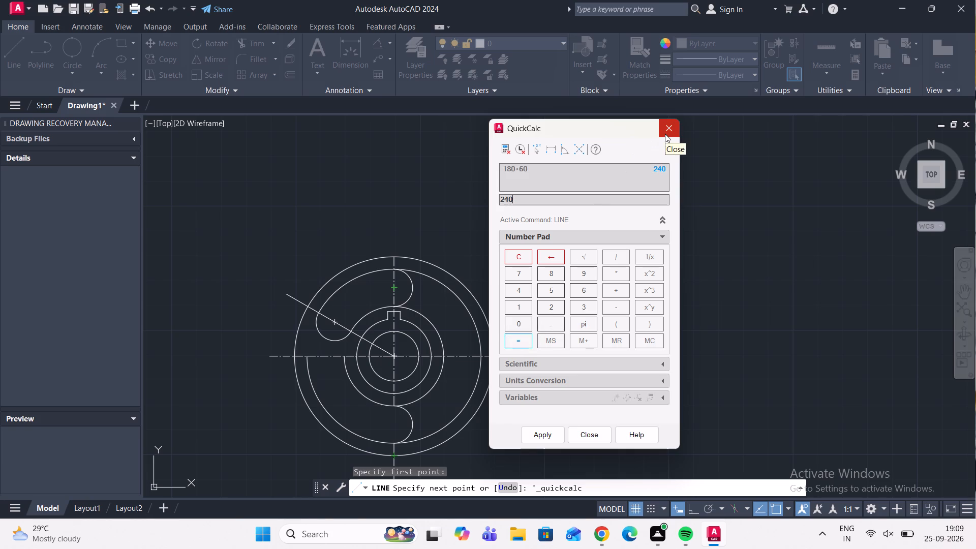
left_click(665, 134)
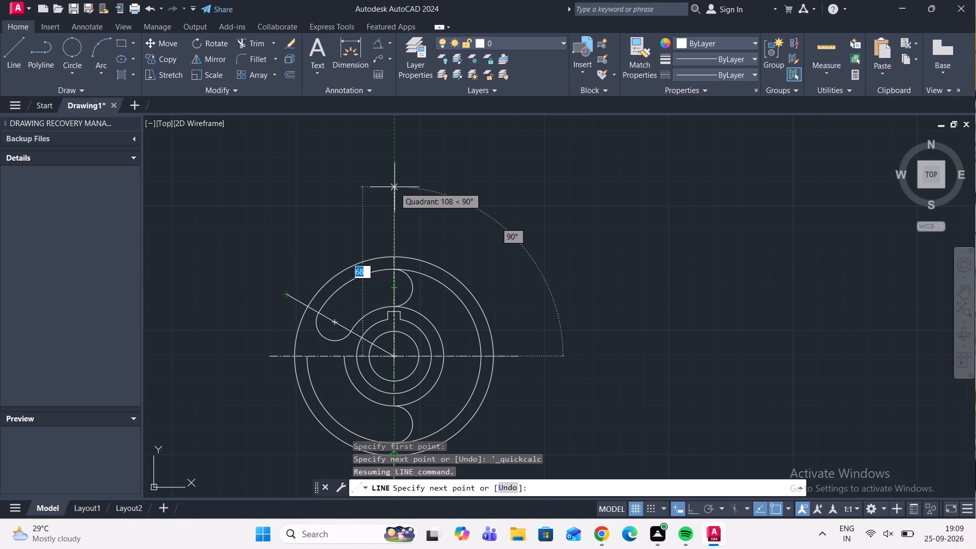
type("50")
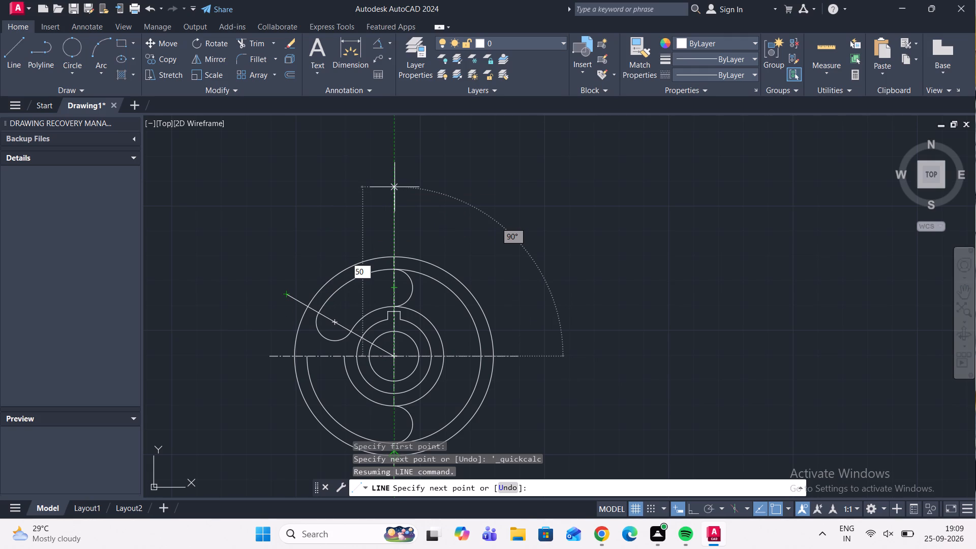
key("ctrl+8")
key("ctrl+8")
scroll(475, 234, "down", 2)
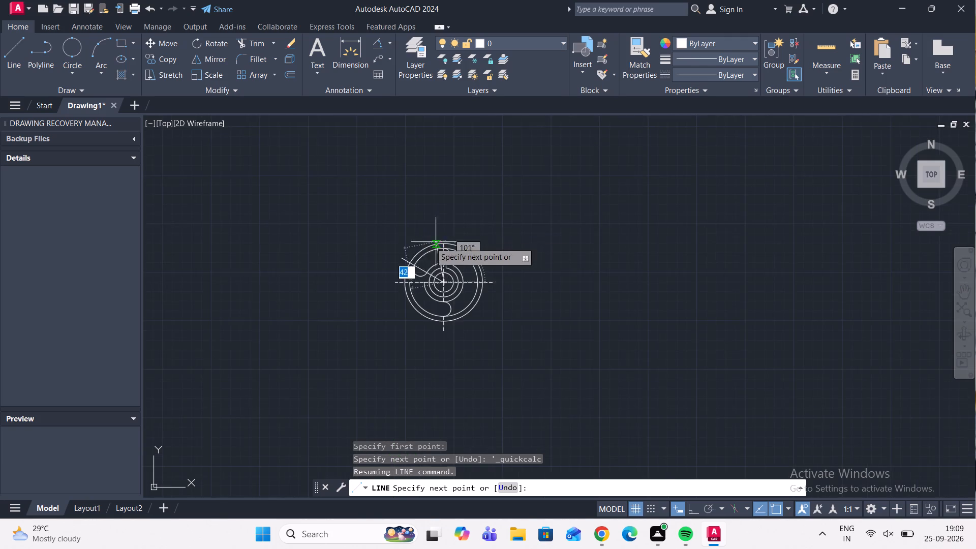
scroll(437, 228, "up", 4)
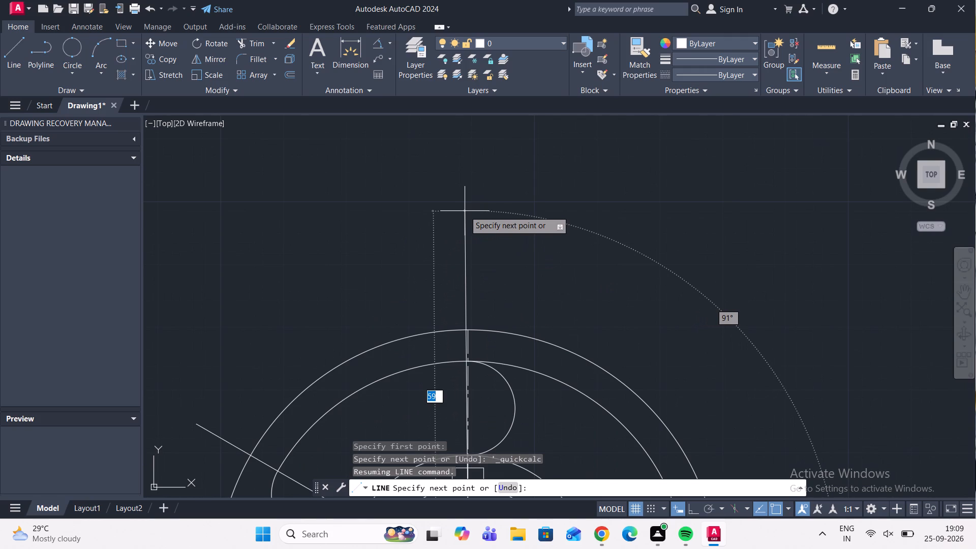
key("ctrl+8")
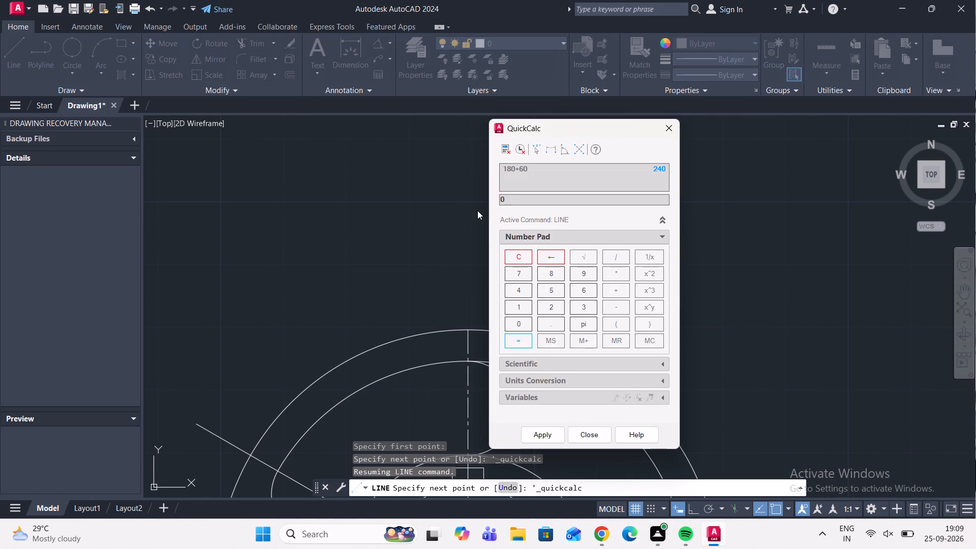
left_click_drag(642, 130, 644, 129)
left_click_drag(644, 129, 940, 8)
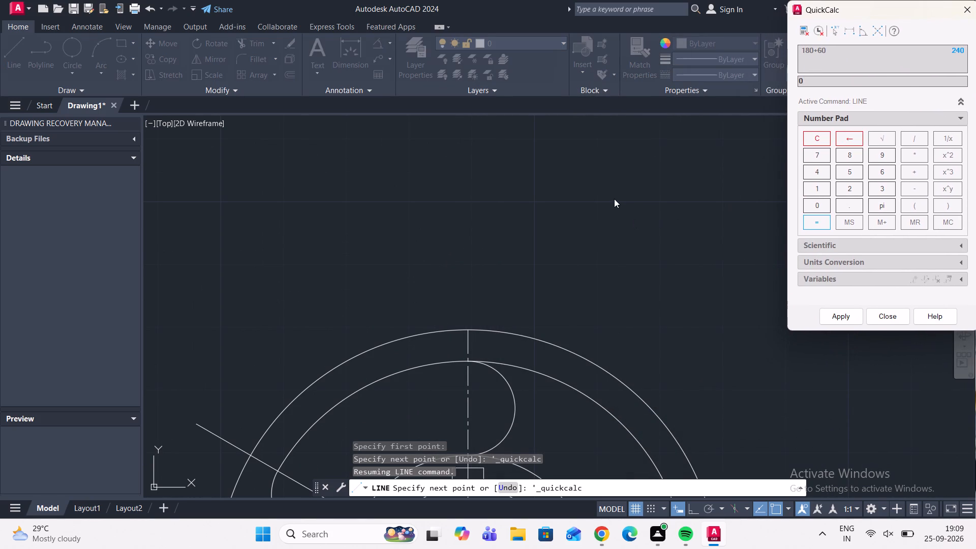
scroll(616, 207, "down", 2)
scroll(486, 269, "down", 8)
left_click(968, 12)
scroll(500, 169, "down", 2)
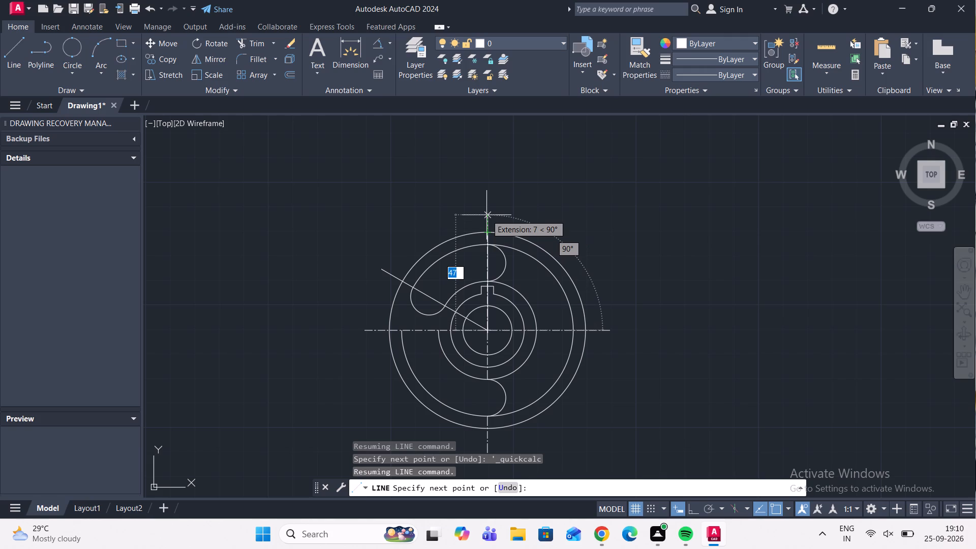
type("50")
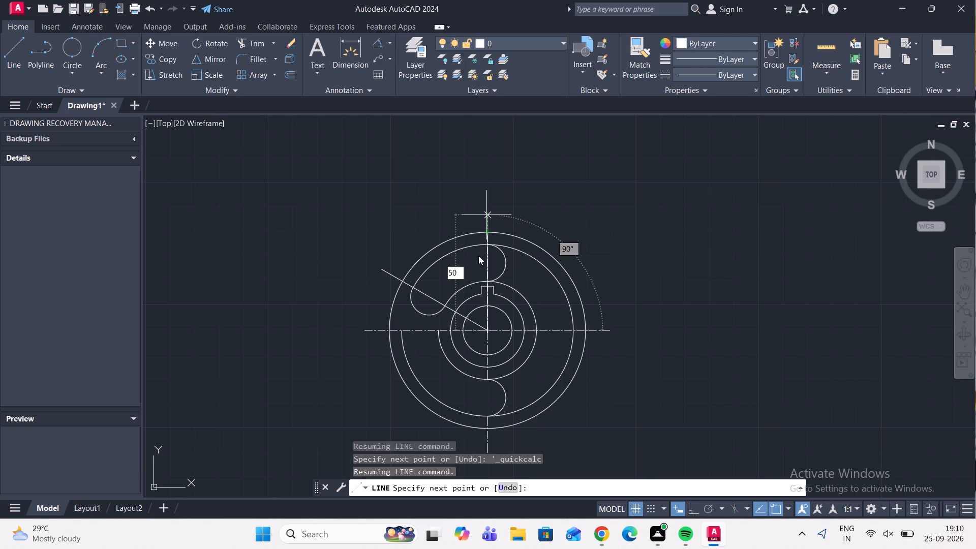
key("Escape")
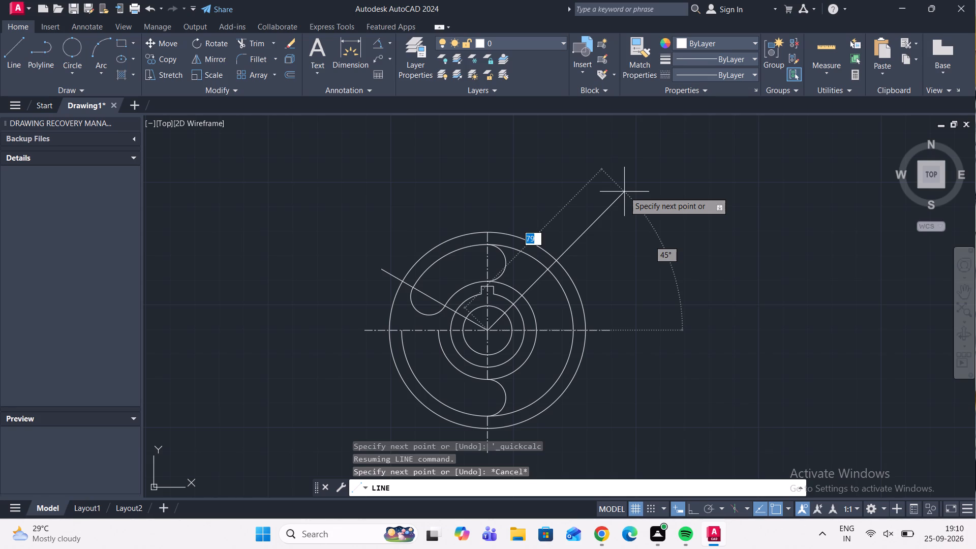
Draw a radial line from the circles' common centre, 50 units long at an angle of 240°.
key("ctrl+8")
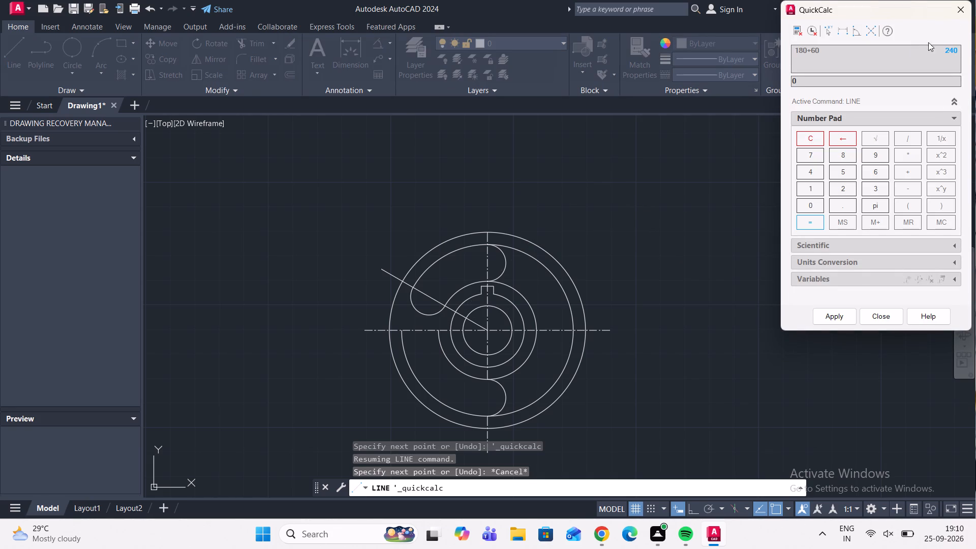
left_click(963, 11)
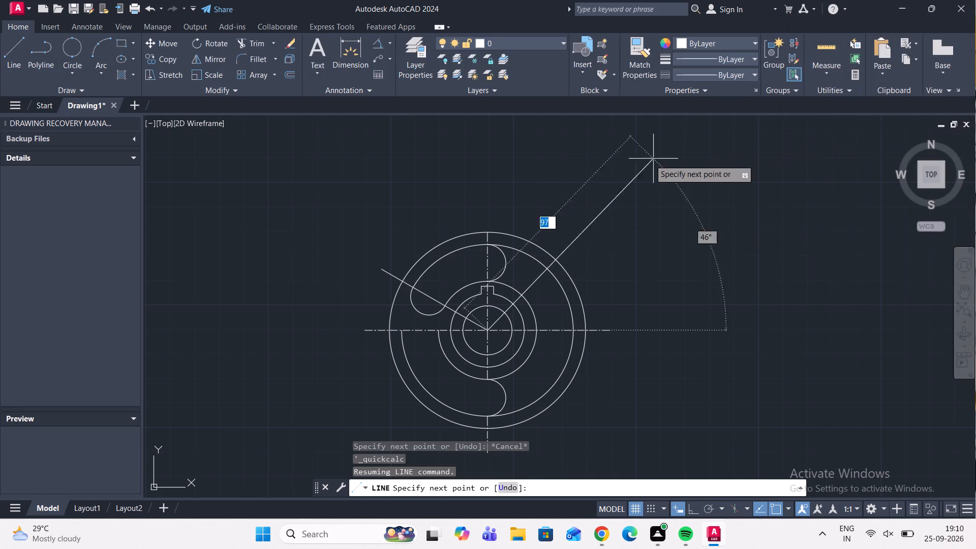
type("50")
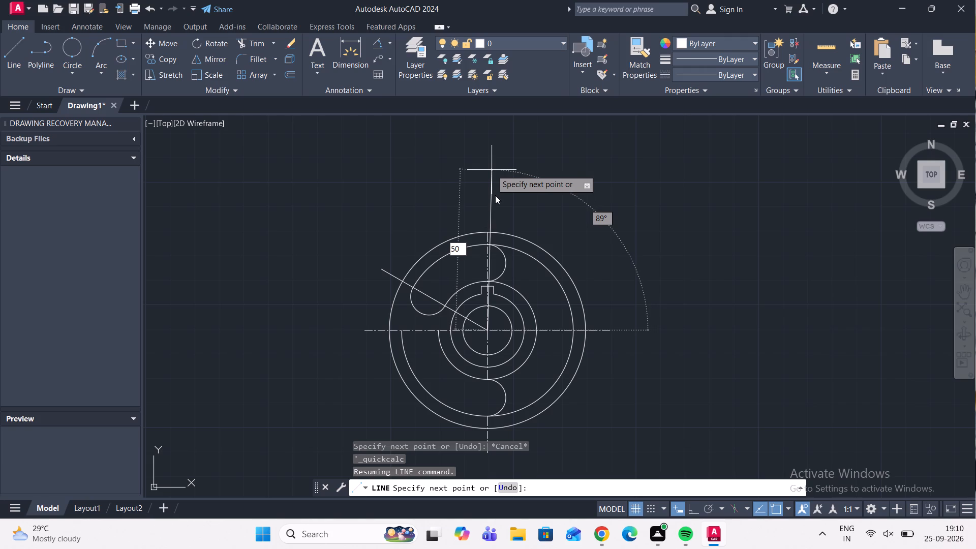
key("Tab")
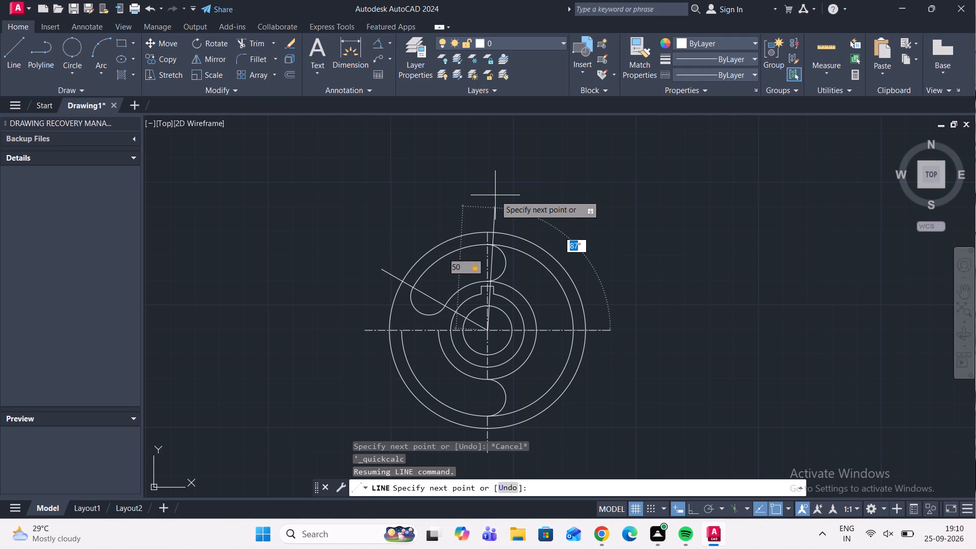
key("2")
type("40")
key("Return")
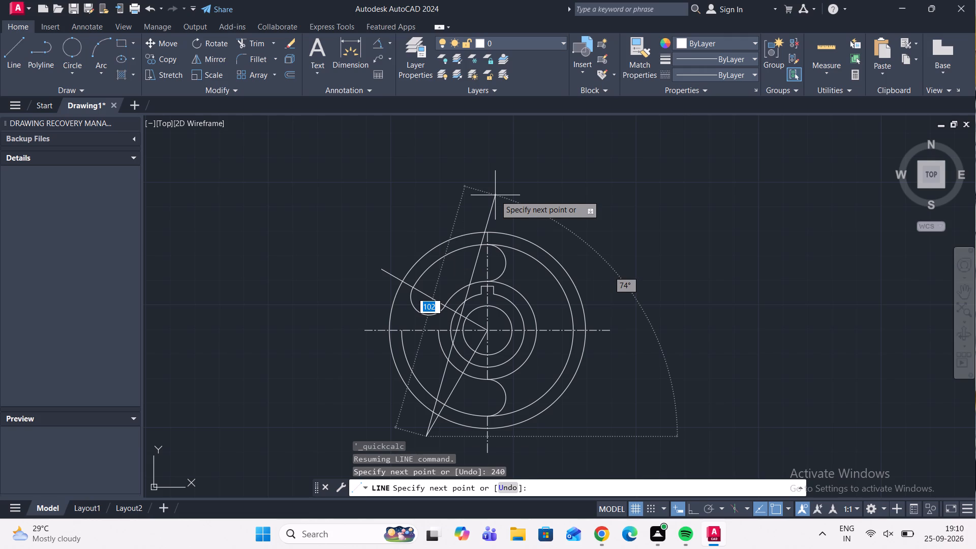
scroll(354, 338, "down", 2)
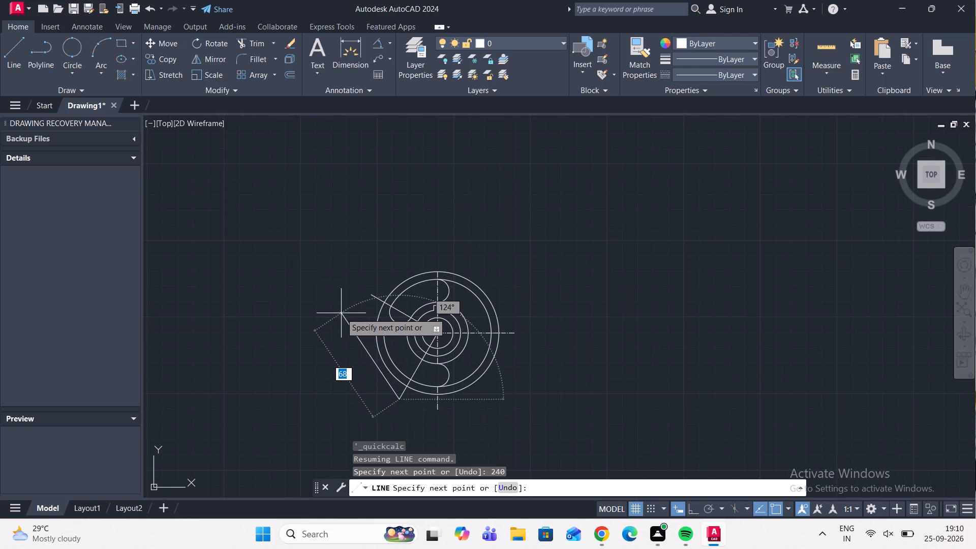
key("Escape")
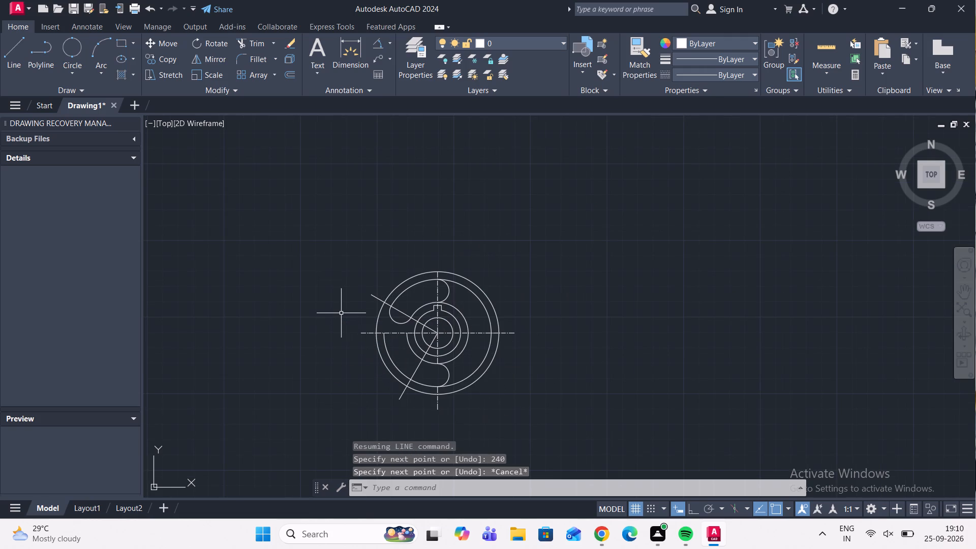
Check the angle between the lower vertical centre line and the 240° radial line with a trial angular dimension.
scroll(466, 404, "up", 1)
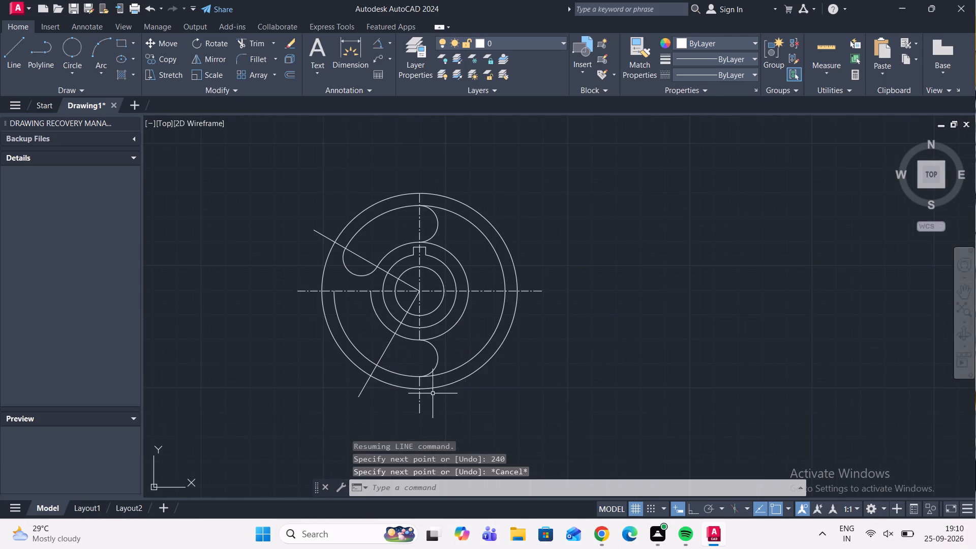
scroll(421, 352, "up", 1)
middle_click_drag(411, 367, 448, 295)
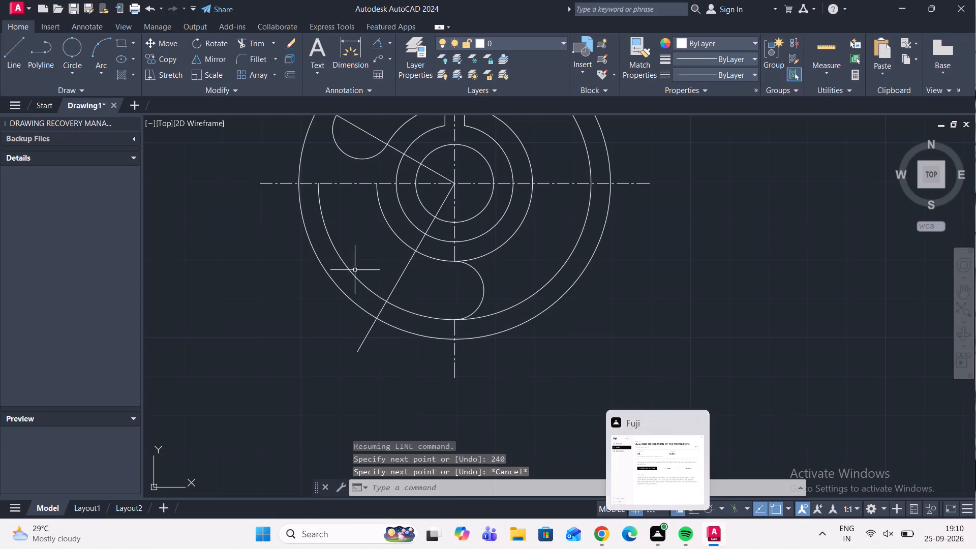
left_click(380, 44)
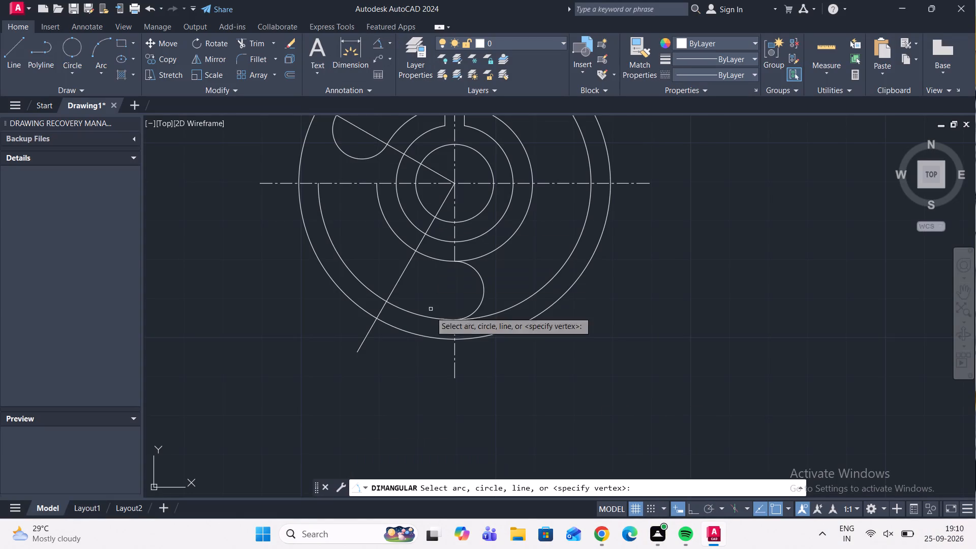
left_click(453, 363)
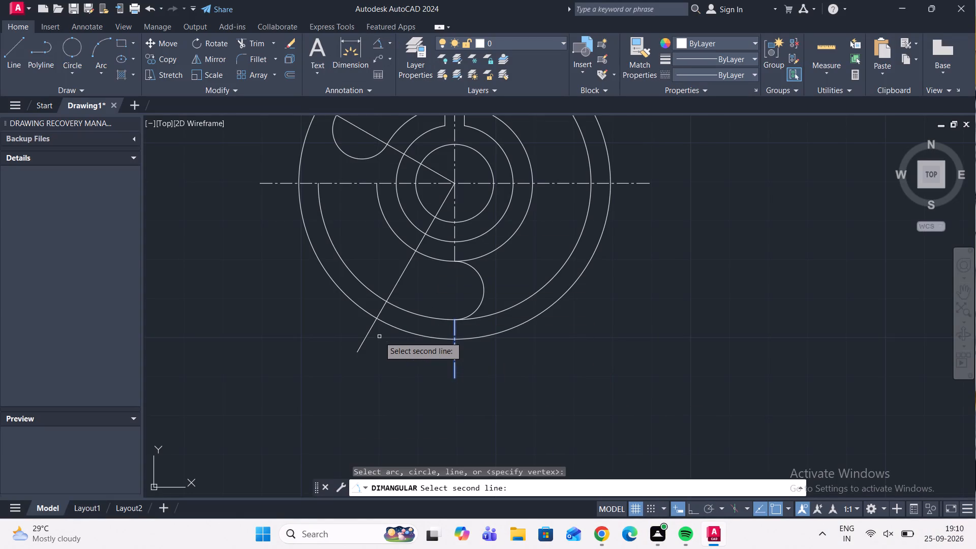
left_click(363, 337)
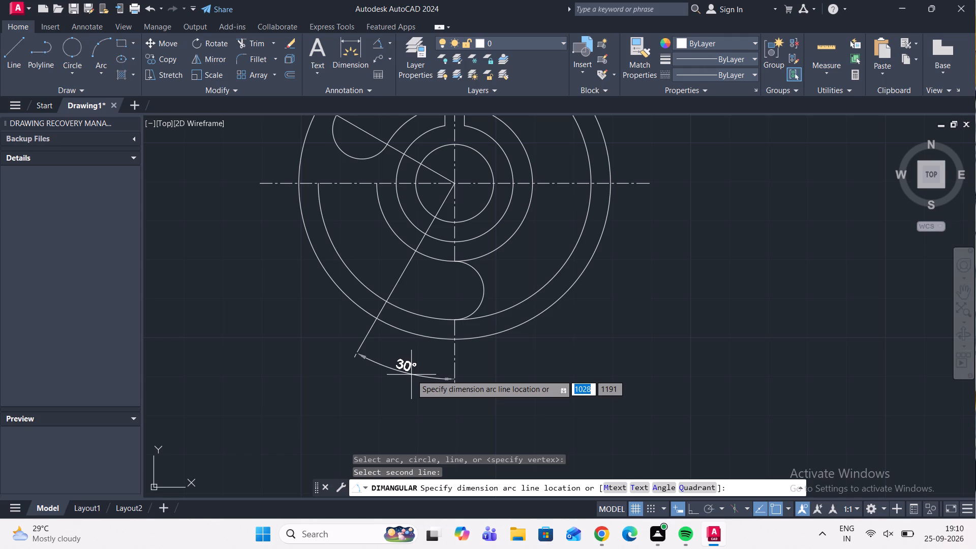
key("Escape")
Delete the 240° radial line running from the common centre past the outer circle.
scroll(407, 289, "up", 1)
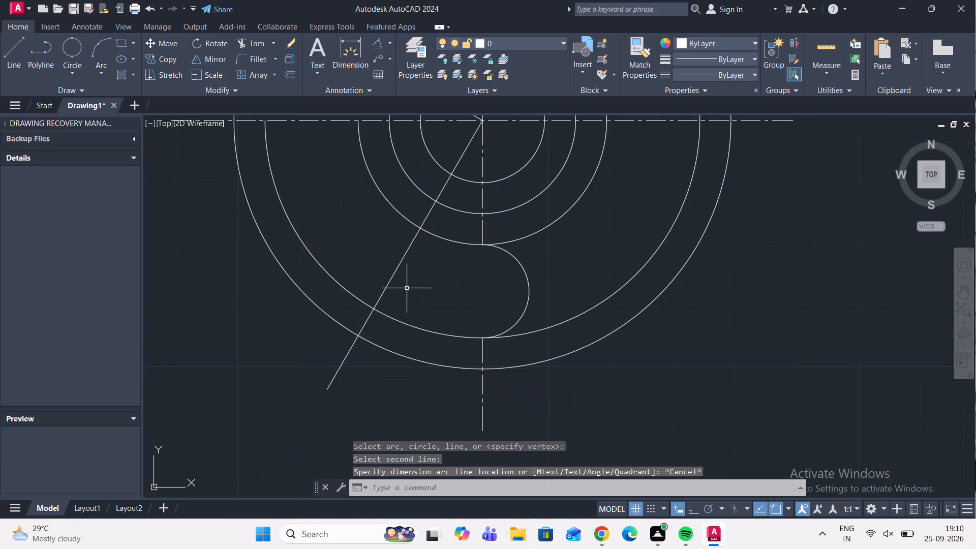
scroll(410, 276, "down", 2)
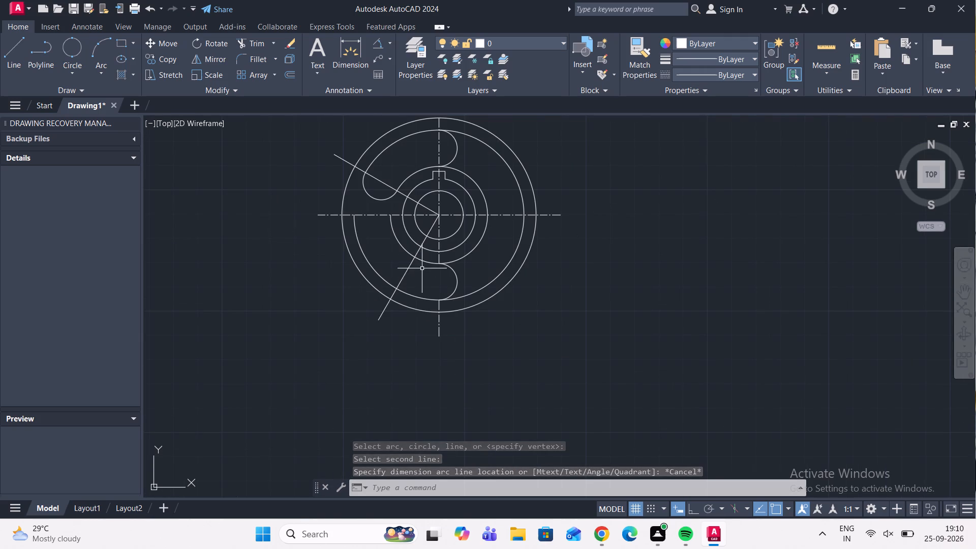
left_click(421, 270)
left_click(393, 261)
key("Delete")
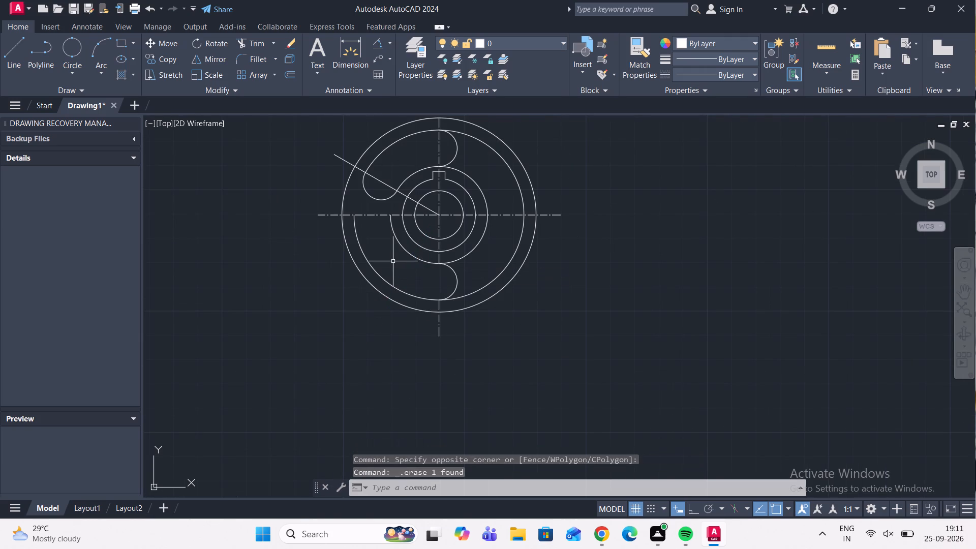
Draw a radial line from the circles' common centre, 50 units long at an angle of 210°.
left_click(17, 51)
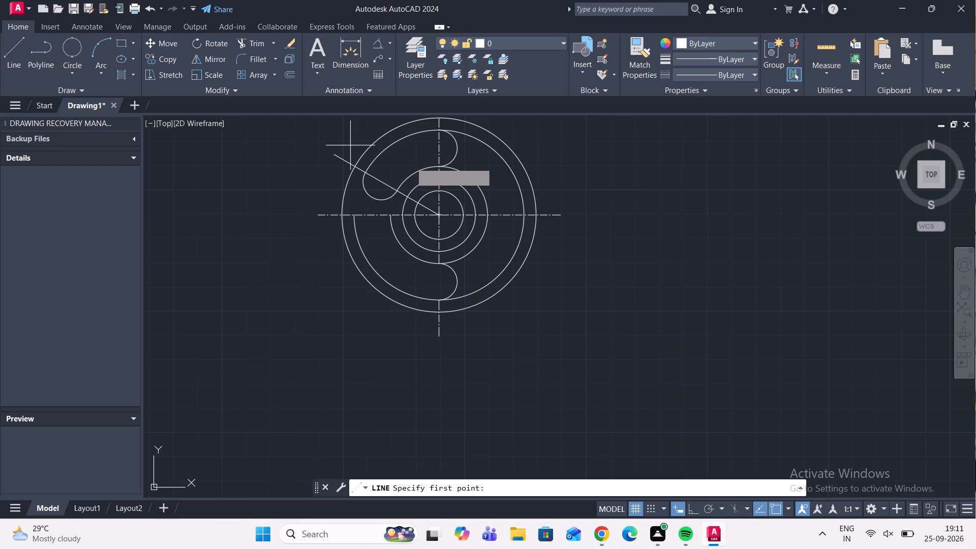
left_click(440, 216)
scroll(441, 141, "down", 3)
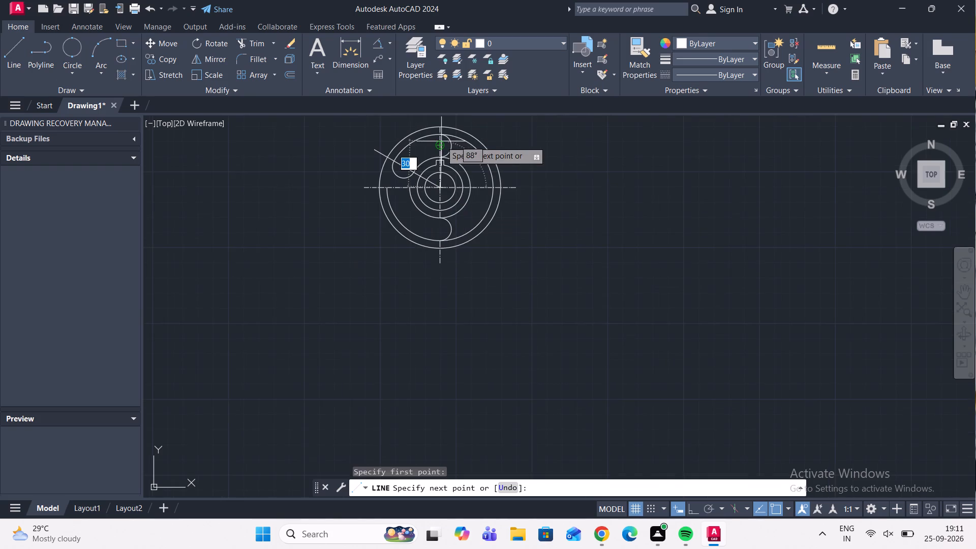
middle_click_drag(441, 142, 430, 253)
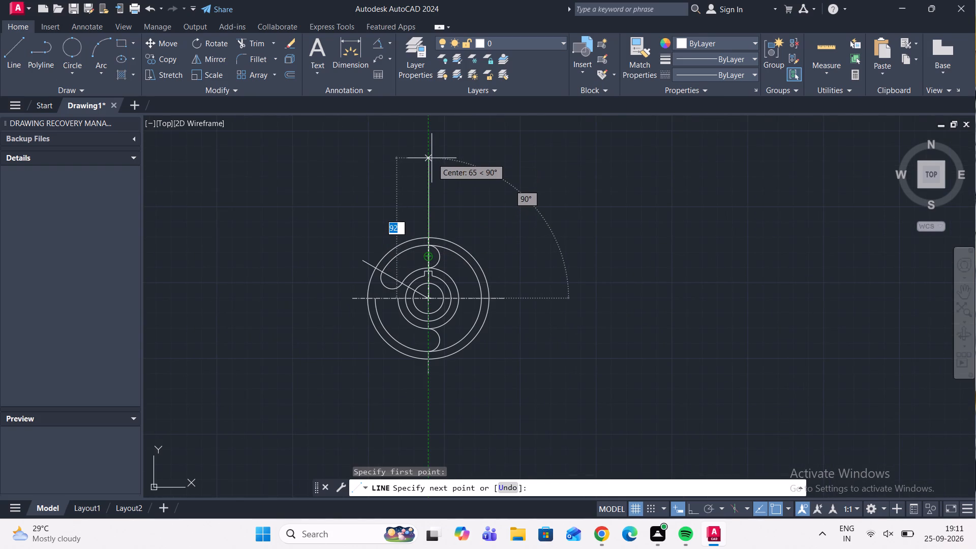
type("50")
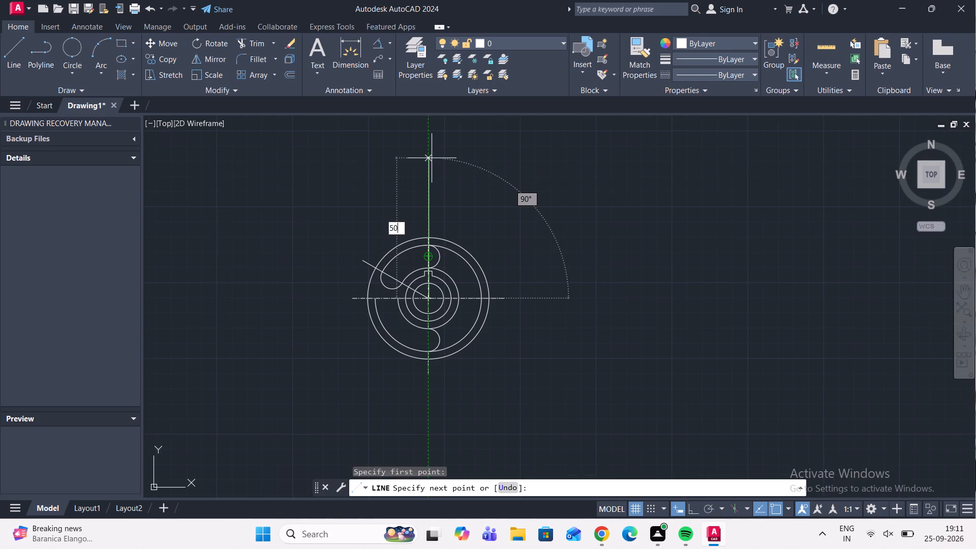
key("Tab")
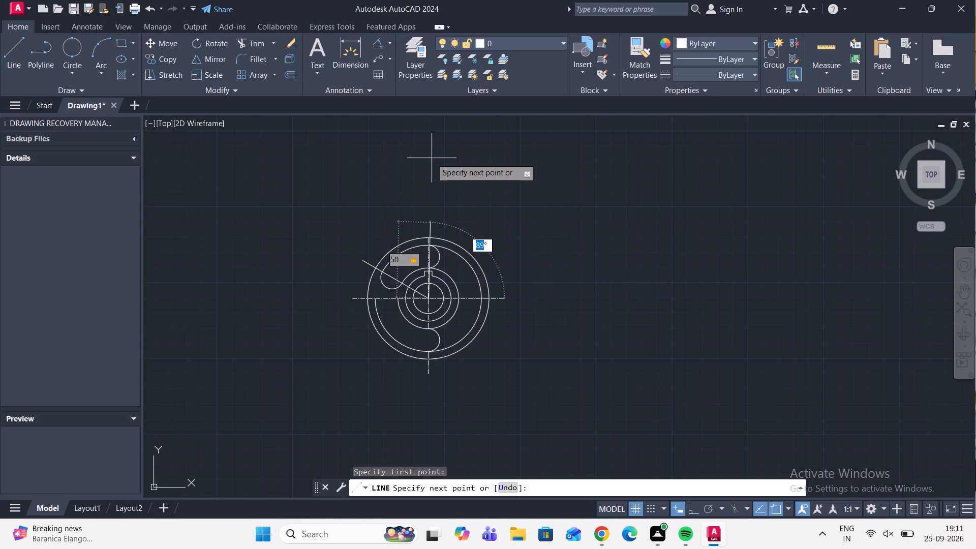
type("210")
key("Return")
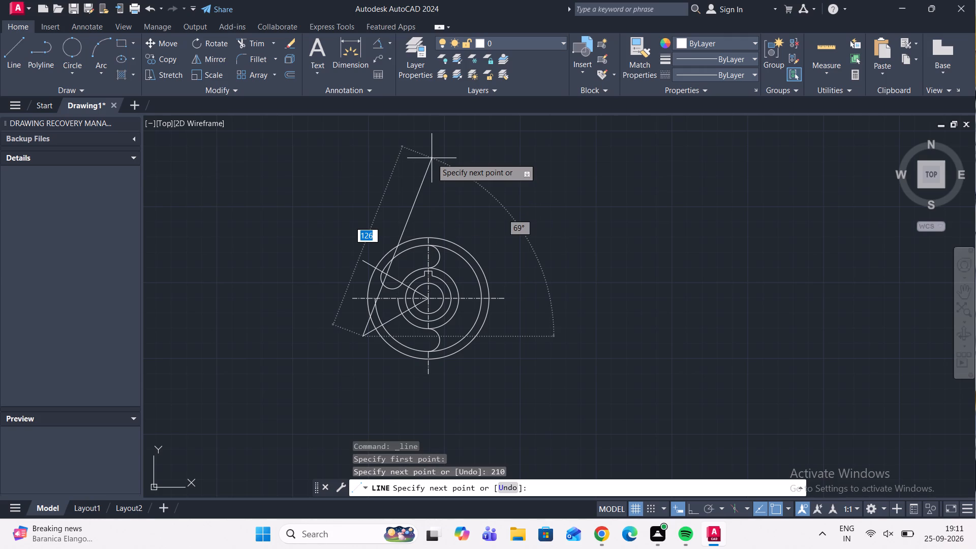
key("Escape")
Trim the end of the 210° radial line that projects beyond the outermost circle.
scroll(426, 169, "down", 2)
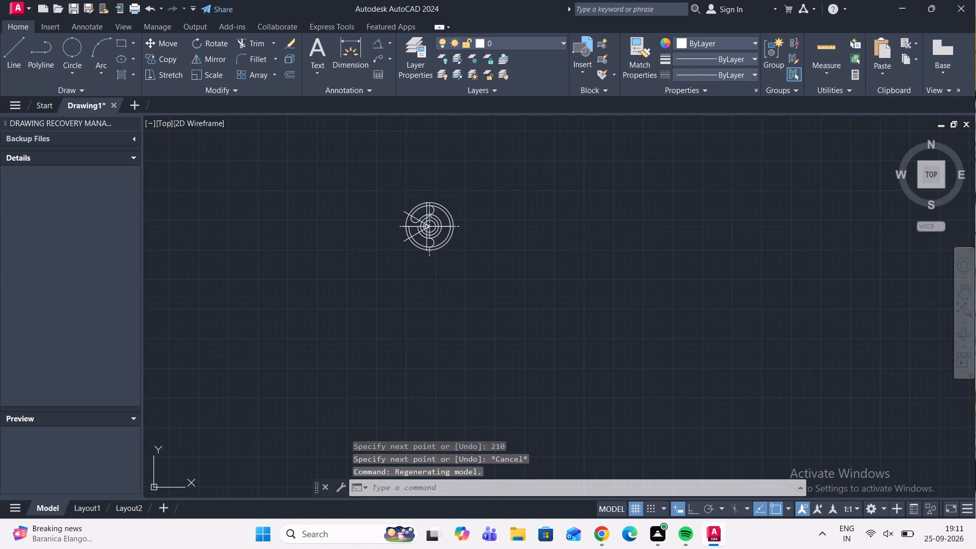
scroll(409, 241, "up", 5)
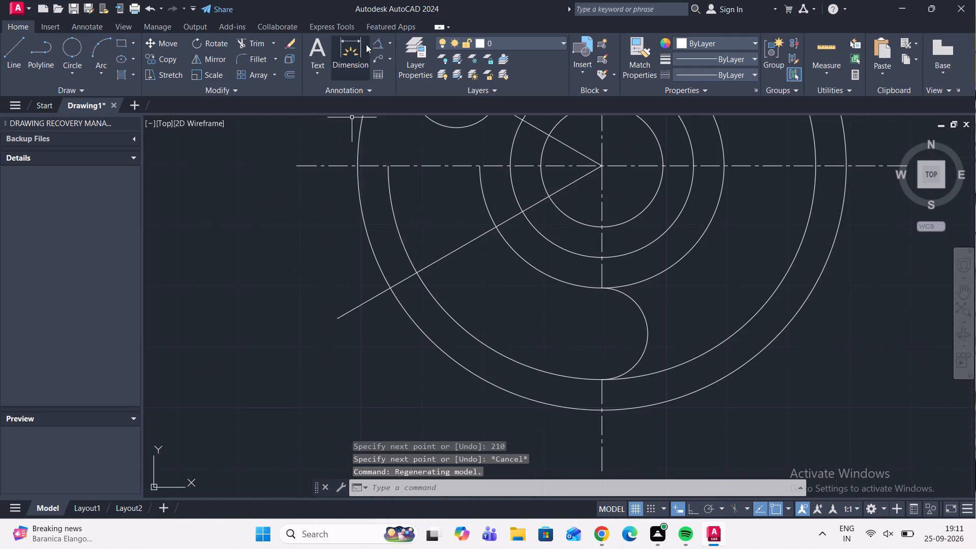
left_click(262, 44)
left_click_drag(331, 271, 385, 383)
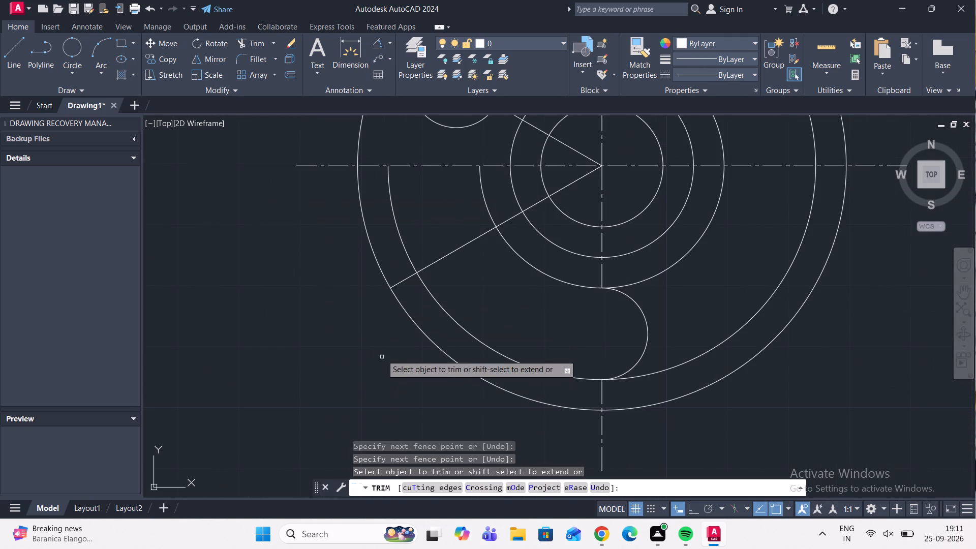
Draw a two-point circle along the 210° line, spanning from the circle around the tab to the second-largest circle.
scroll(375, 329, "down", 3)
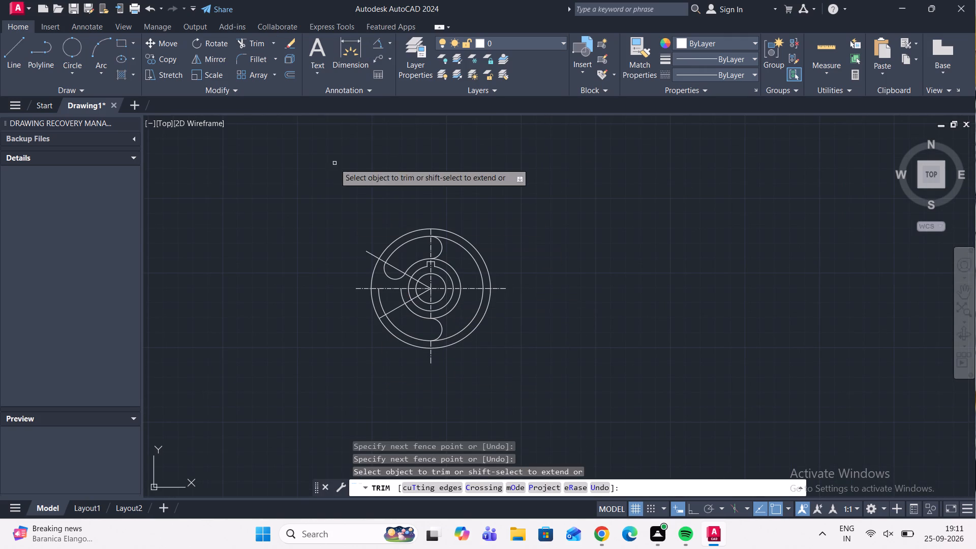
left_click(73, 47)
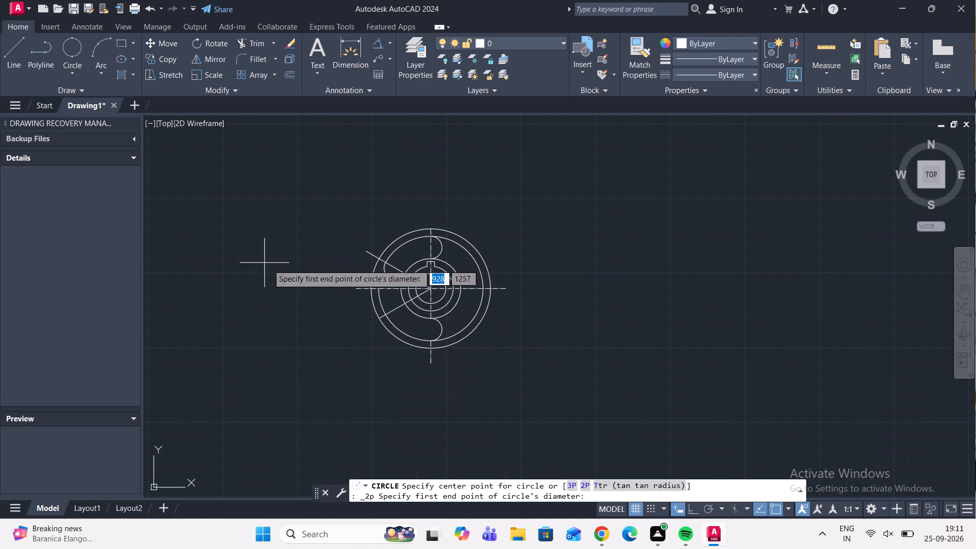
scroll(398, 303, "up", 3)
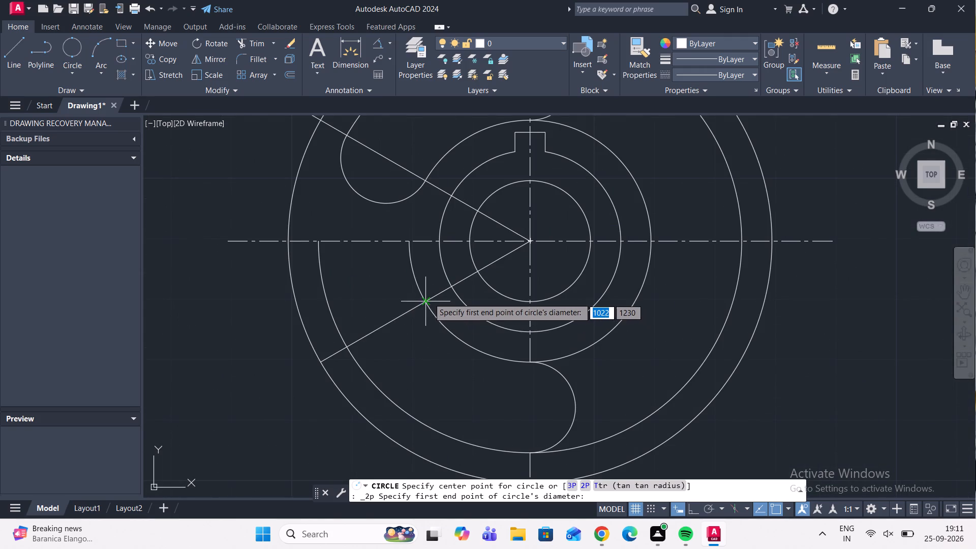
scroll(425, 303, "up", 4)
left_click(415, 286)
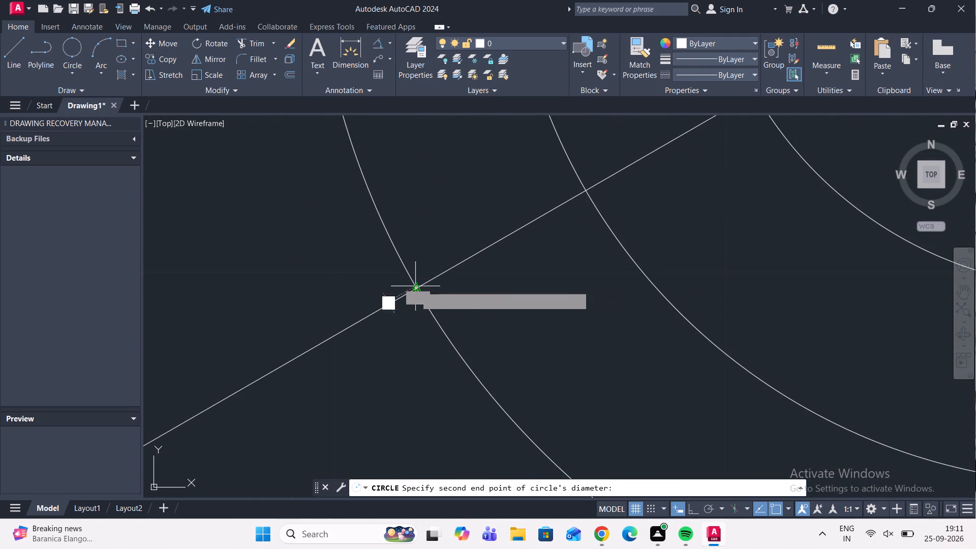
scroll(343, 317, "down", 3)
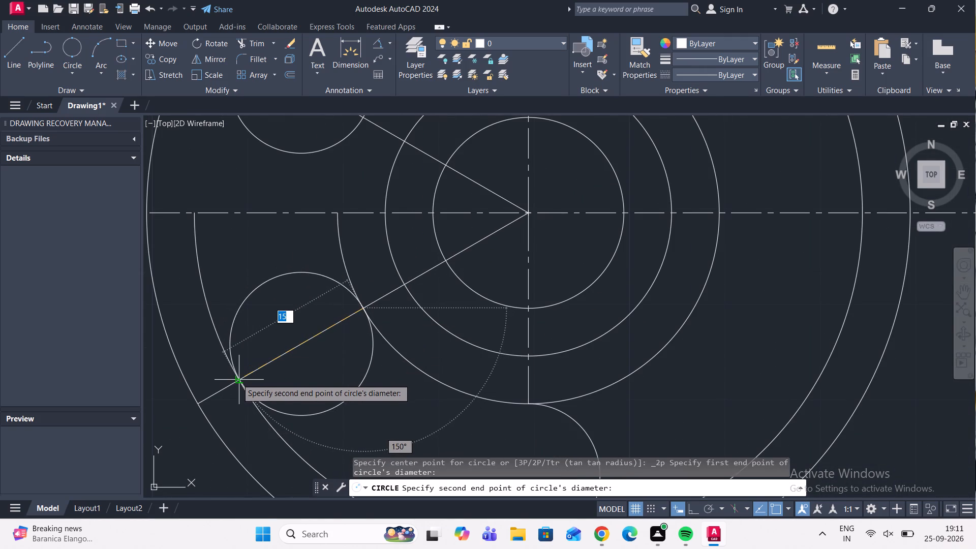
left_click(237, 378)
Trim away the lower half of the new small circle, below the 210° line.
scroll(283, 344, "down", 4)
scroll(299, 358, "up", 2)
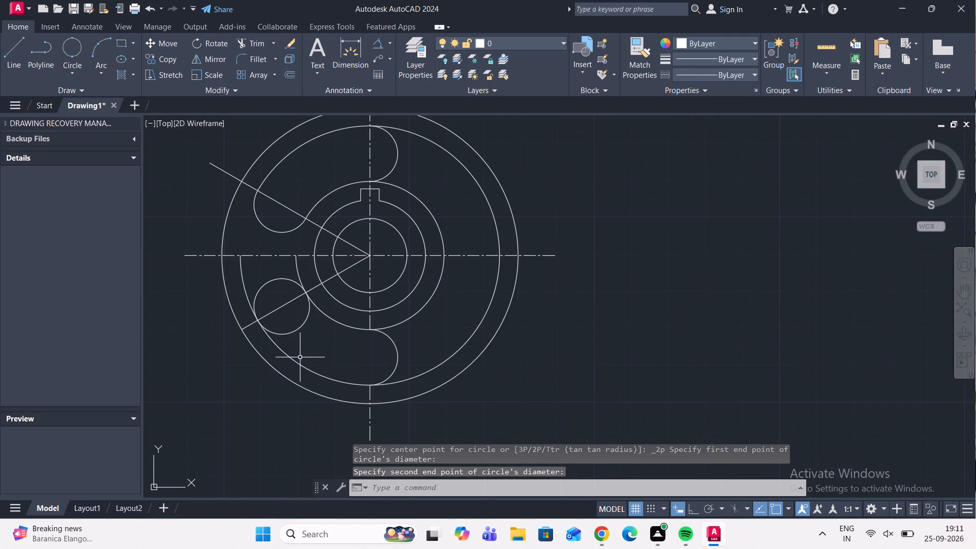
left_click(263, 46)
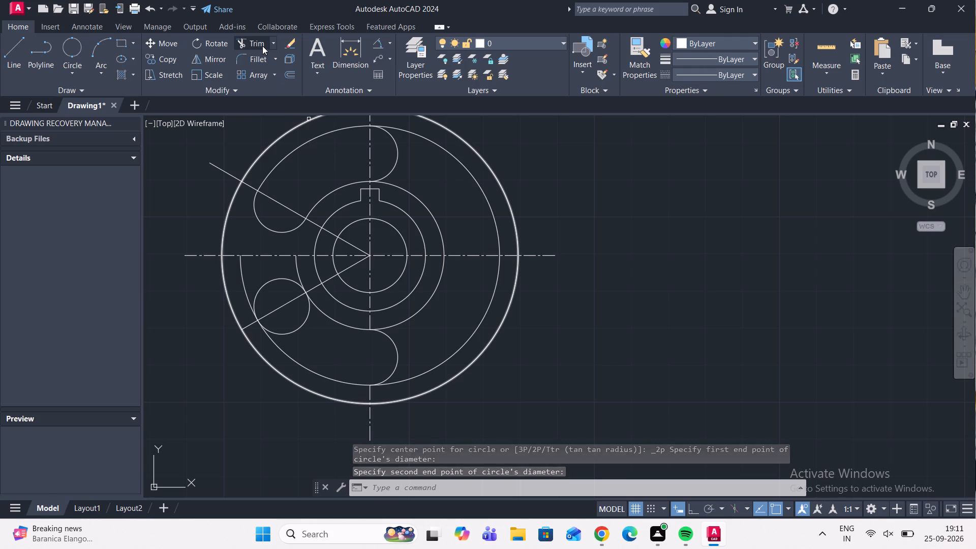
left_click_drag(289, 313, 297, 322)
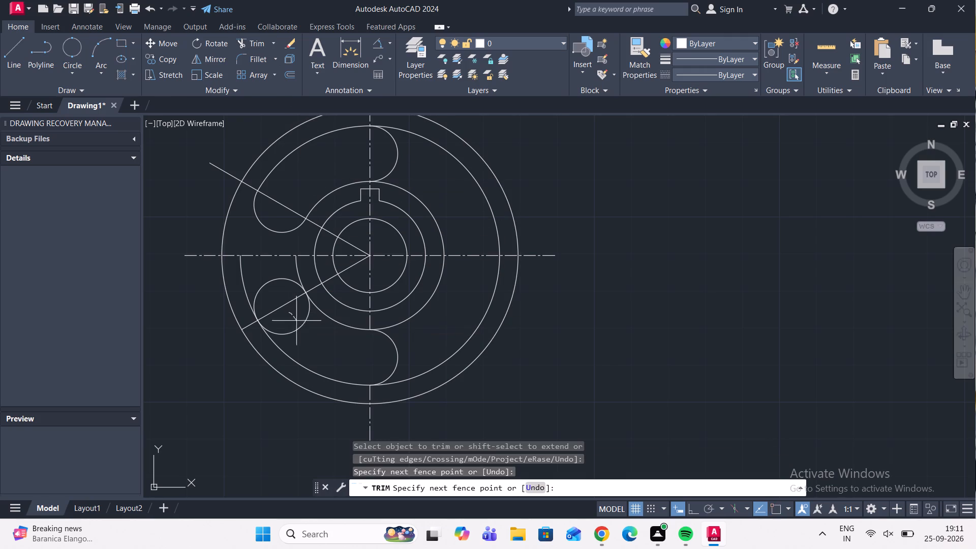
left_click_drag(297, 322, 310, 333)
Trim the 210° line back to the circle around the tab, removing the parts across the slot and outer ring.
left_click_drag(281, 290, 291, 306)
left_click_drag(291, 306, 300, 322)
scroll(240, 327, "up", 3)
left_click_drag(259, 314, 293, 362)
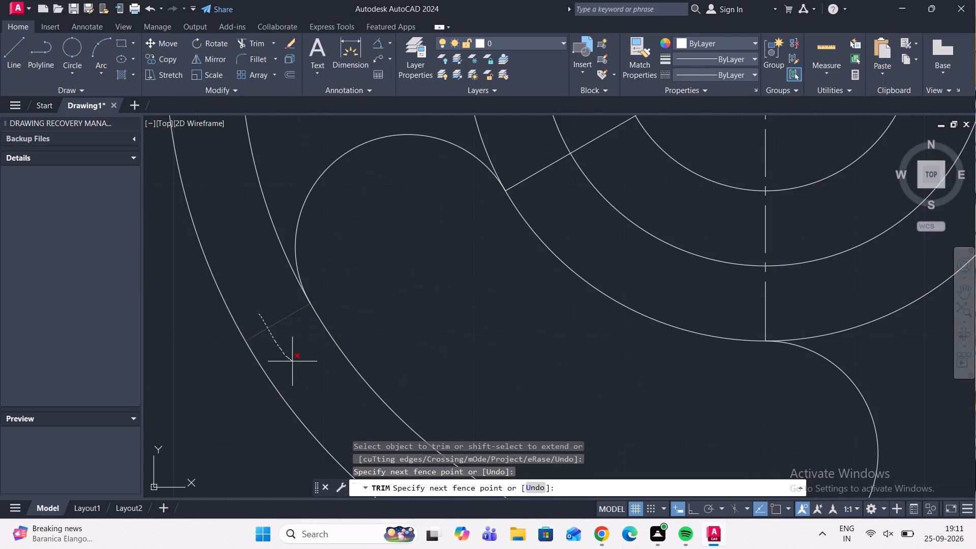
Trim the upper-left radial line back to the second-largest circle, removing its parts beyond and across the outer ring.
scroll(364, 298, "down", 5)
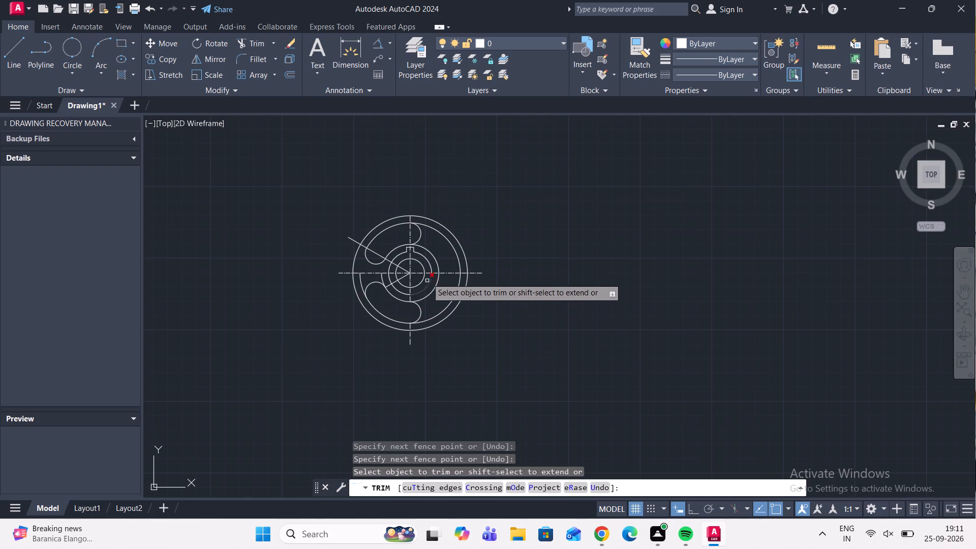
scroll(352, 239, "up", 3)
left_click_drag(371, 215, 348, 257)
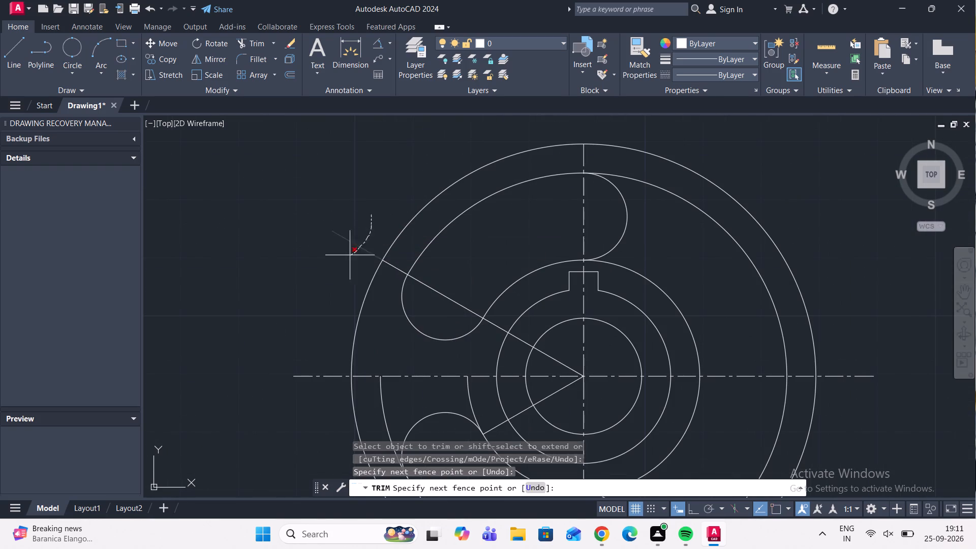
left_click_drag(348, 257, 333, 259)
left_click_drag(401, 254, 396, 265)
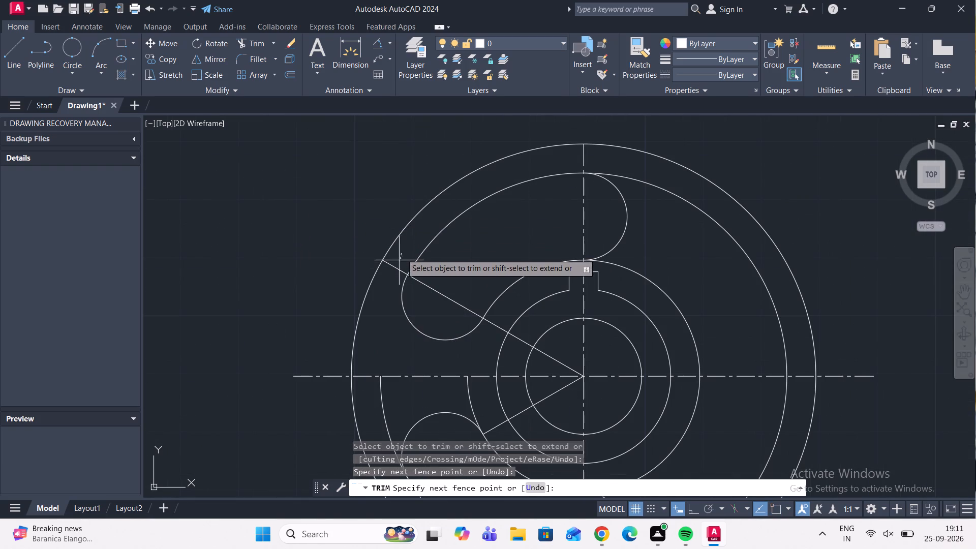
left_click_drag(396, 265, 392, 273)
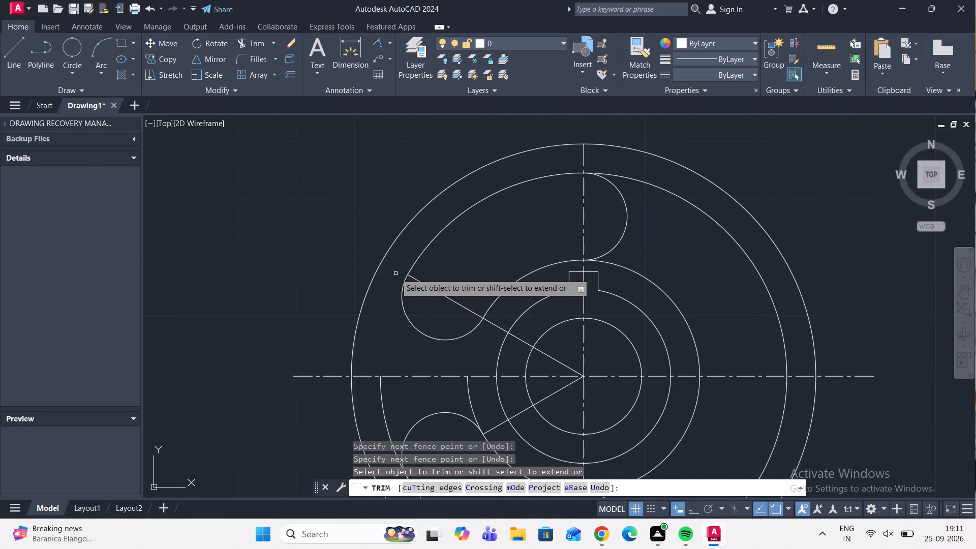
key("Escape")
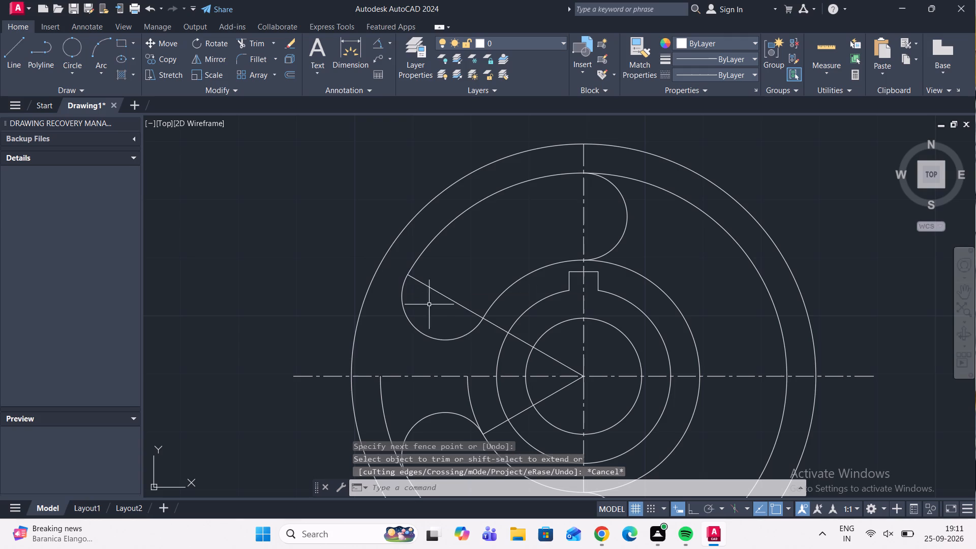
Extend the upper-left and lower-left radial lines outward to the outermost circle.
scroll(457, 274, "down", 1)
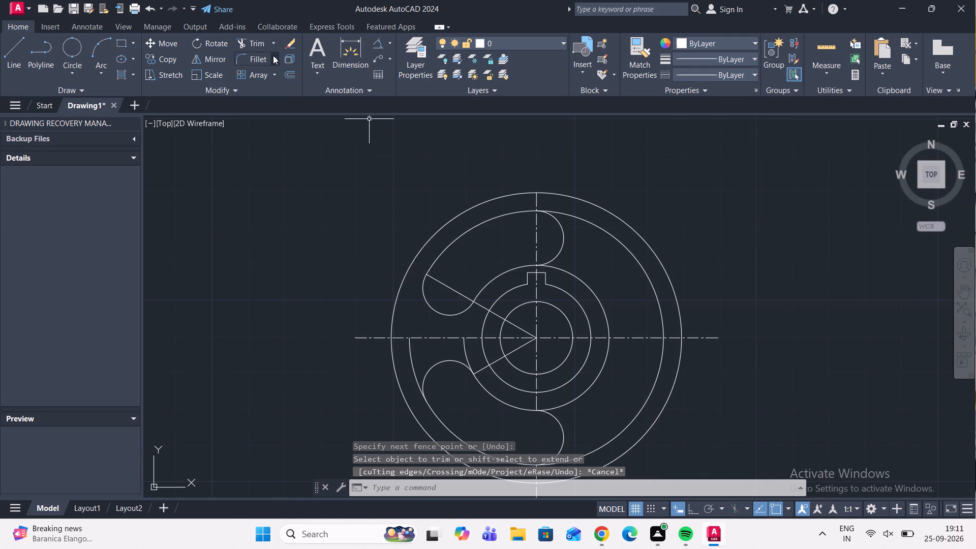
left_click(273, 43)
left_click(279, 88)
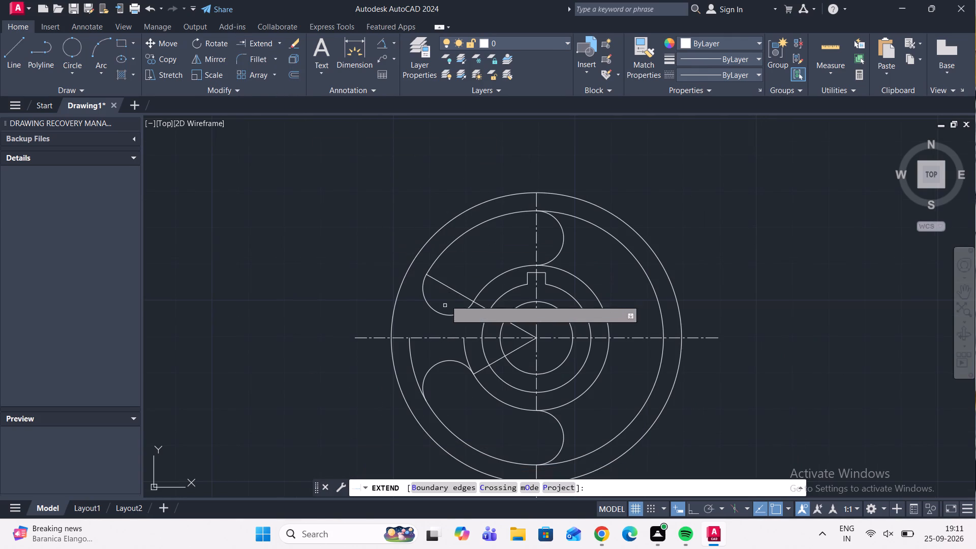
left_click(449, 287)
scroll(466, 233, "down", 2)
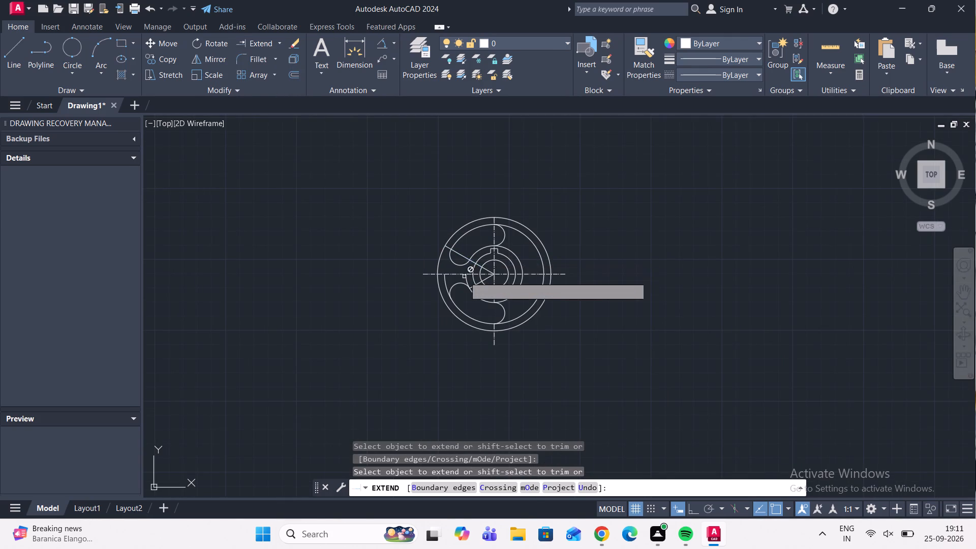
scroll(470, 283, "up", 4)
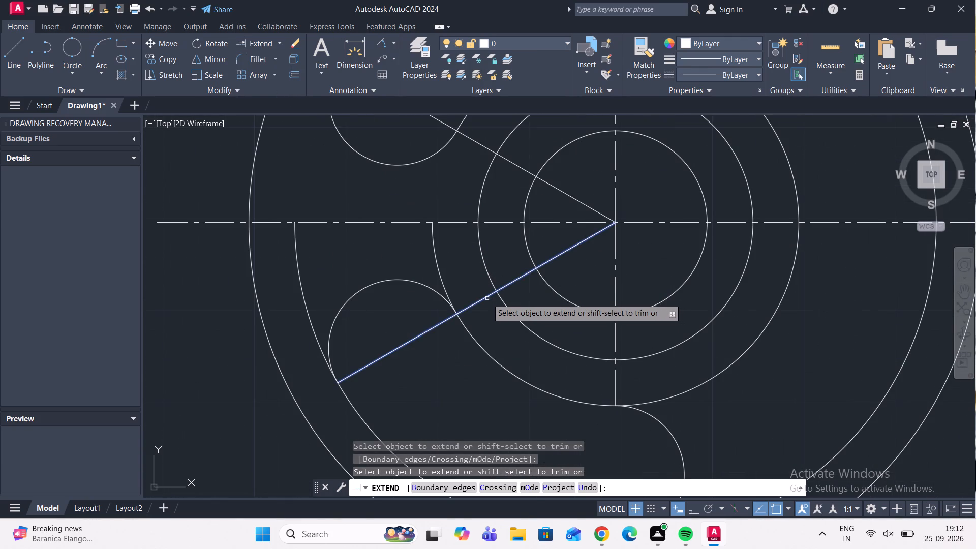
left_click(486, 298)
left_click(467, 304)
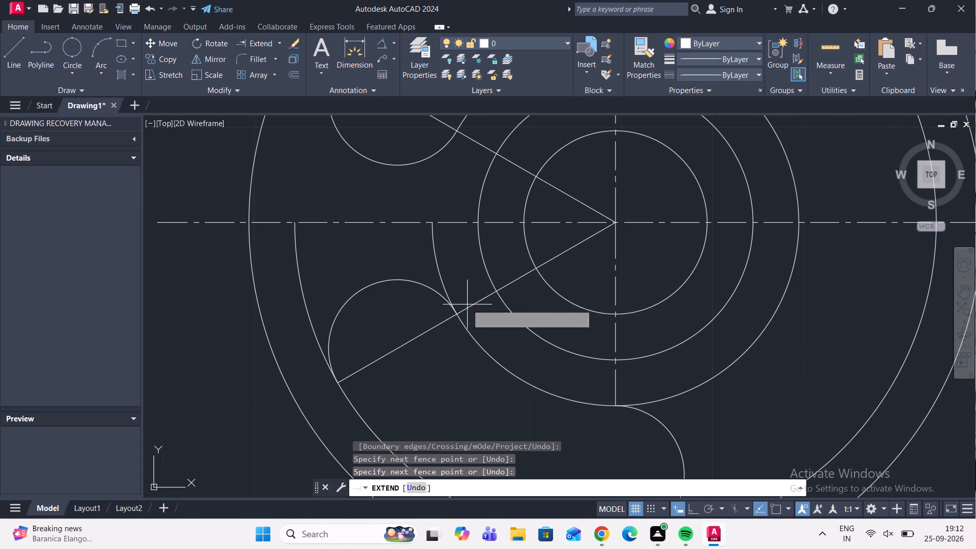
left_click(471, 311)
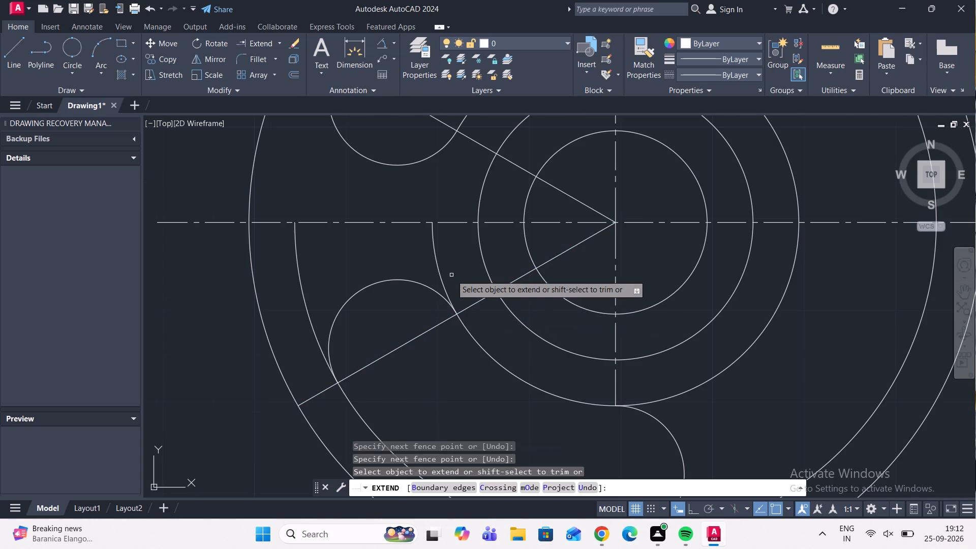
Trim away the two leftover arcs between the horizontal centre line and the rounded end of the lower slot.
scroll(451, 275, "down", 2)
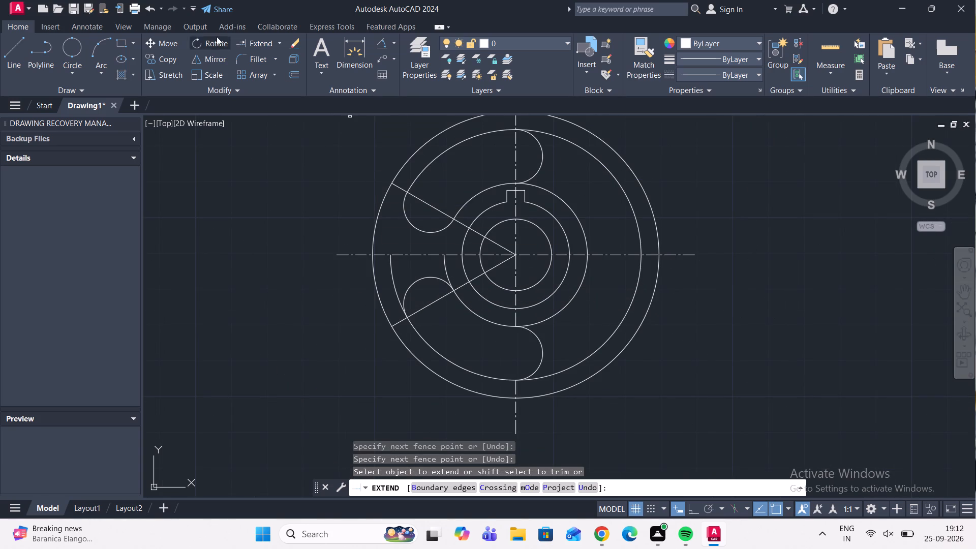
left_click(278, 45)
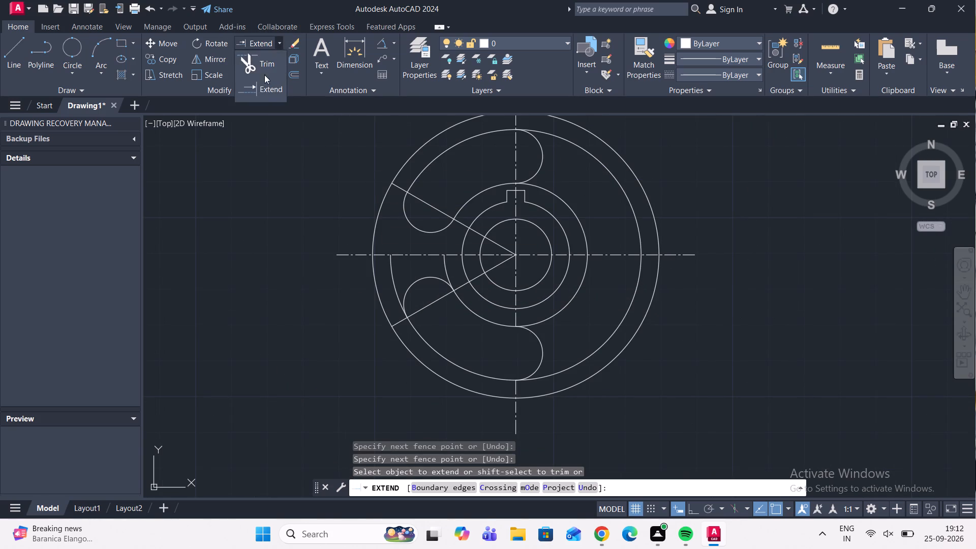
left_click(269, 69)
left_click(392, 279)
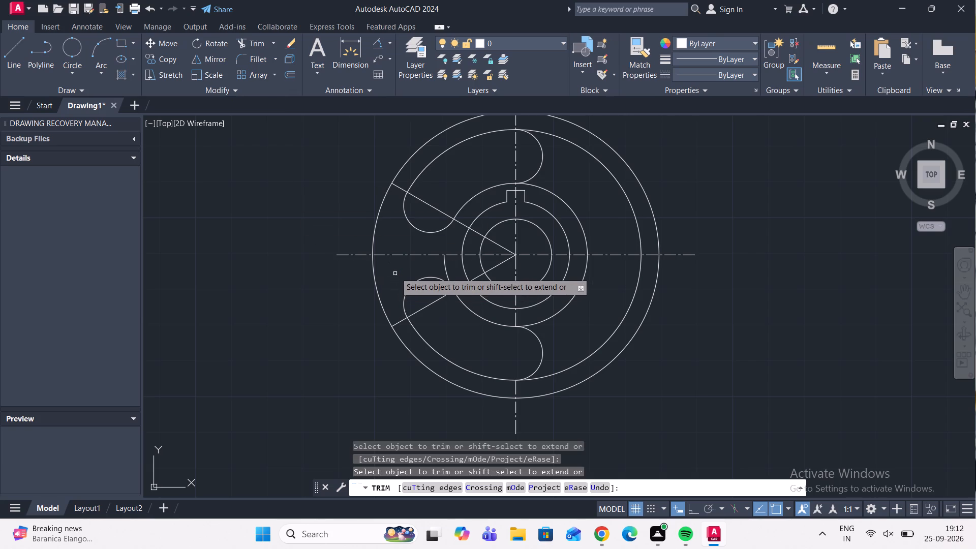
left_click(445, 271)
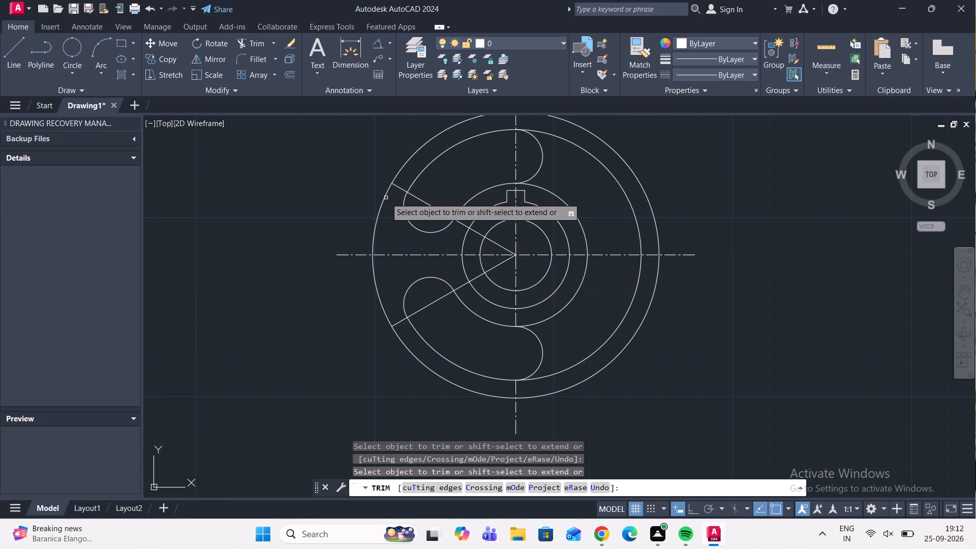
Add an angular dimension between the upper-left and lower-left radial lines, placed outside the outermost circle.
left_click(389, 44)
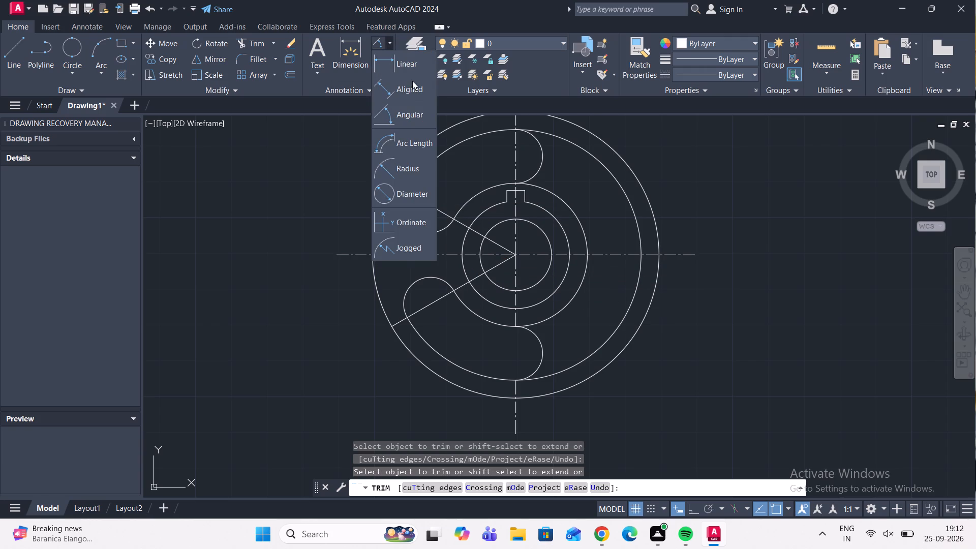
left_click(409, 111)
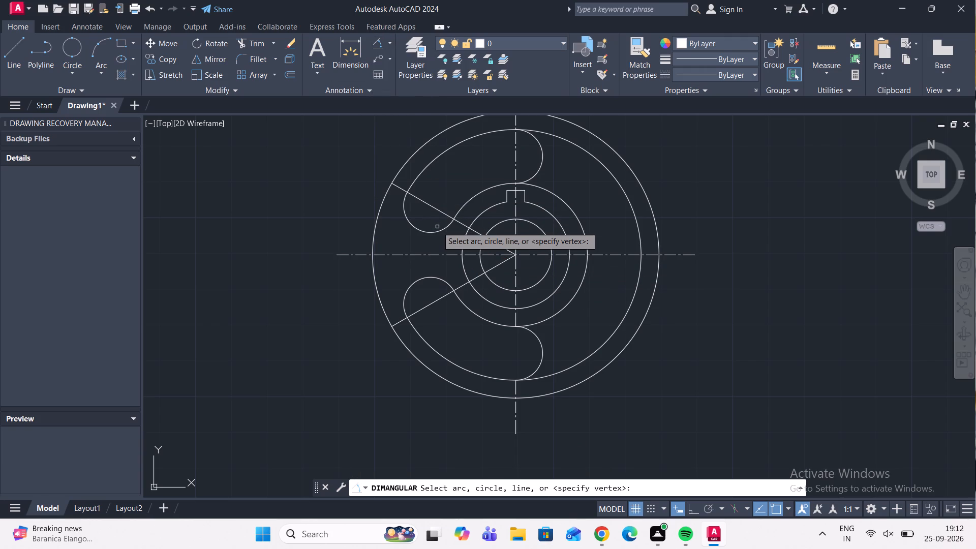
left_click(440, 210)
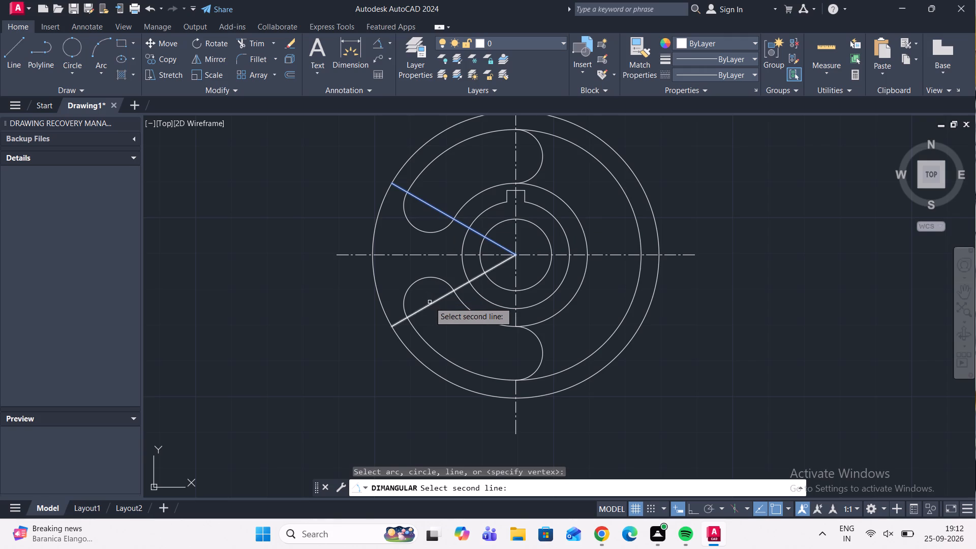
left_click(430, 302)
scroll(306, 253, "down", 1)
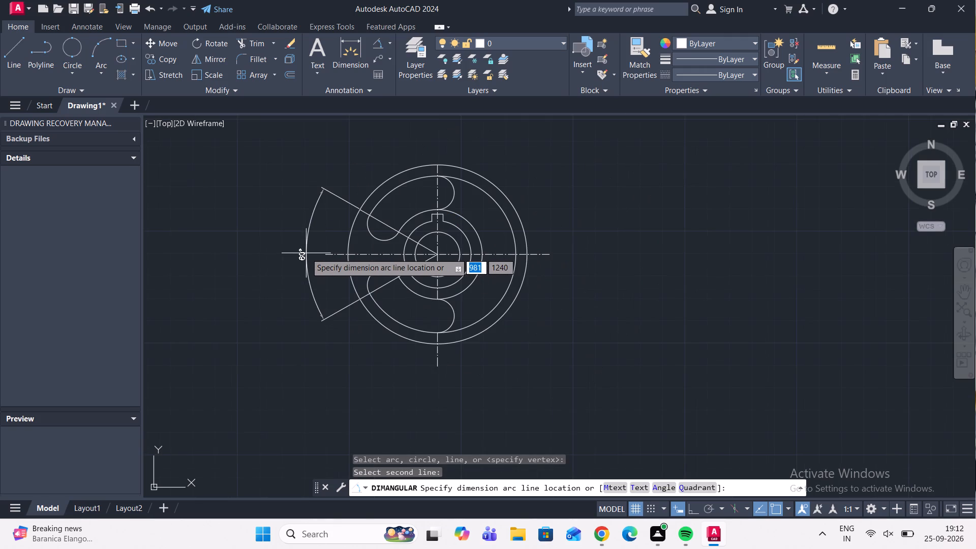
left_click(305, 253)
Draw a line 50 long at 30° from the centre of the circles, towards the upper right.
middle_click_drag(357, 222, 305, 280)
scroll(371, 289, "up", 1)
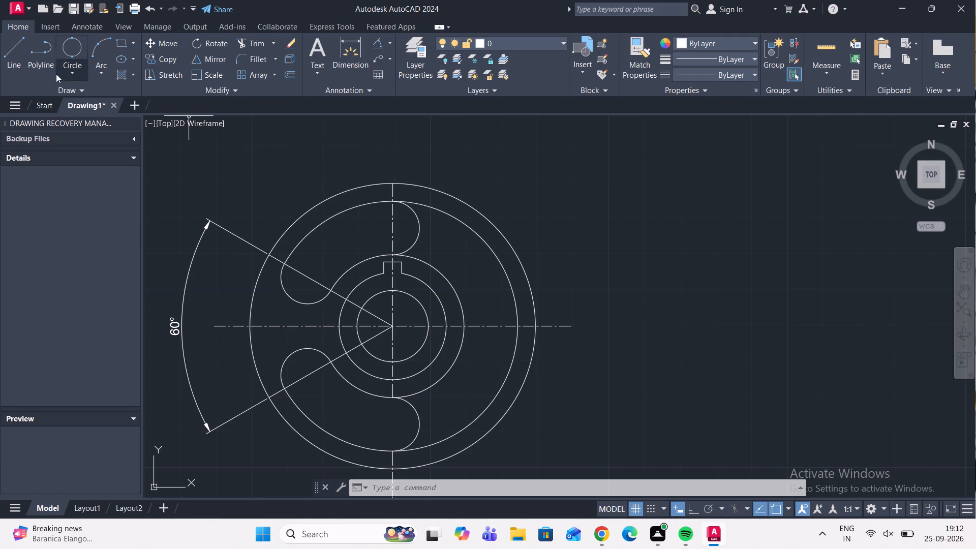
left_click(24, 52)
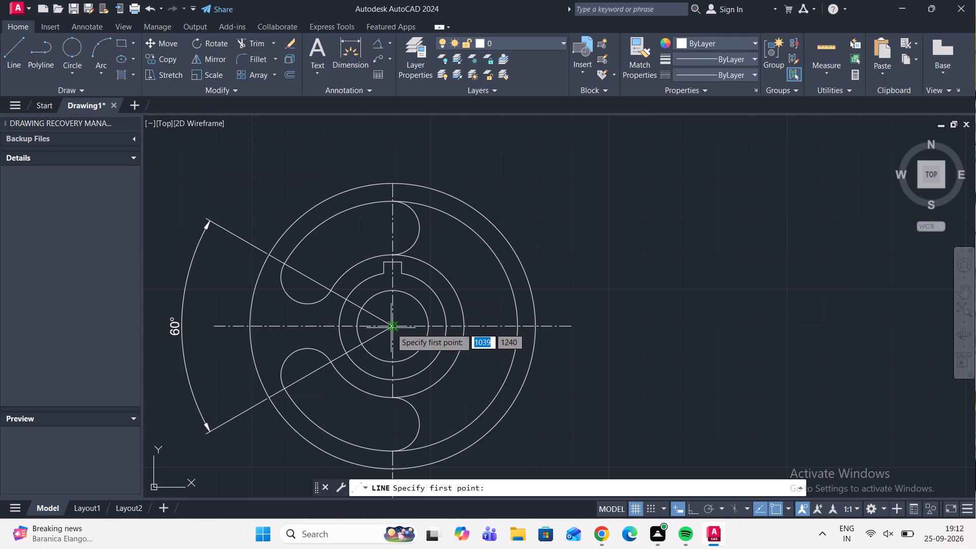
left_click(392, 327)
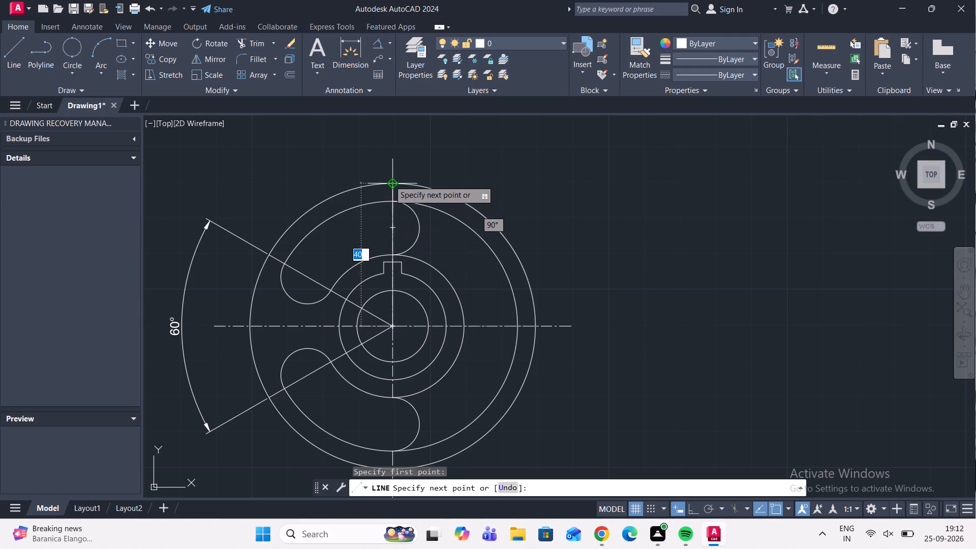
type("50")
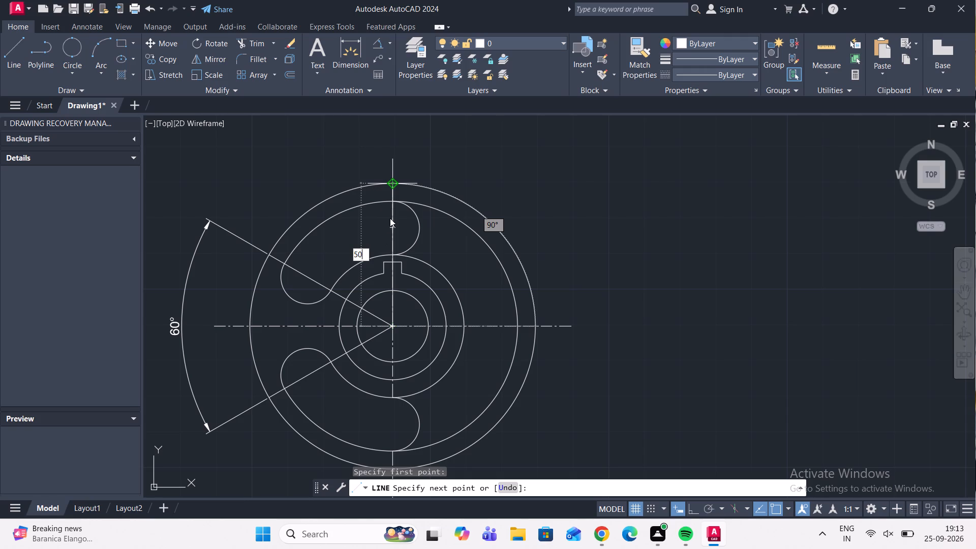
key("Tab")
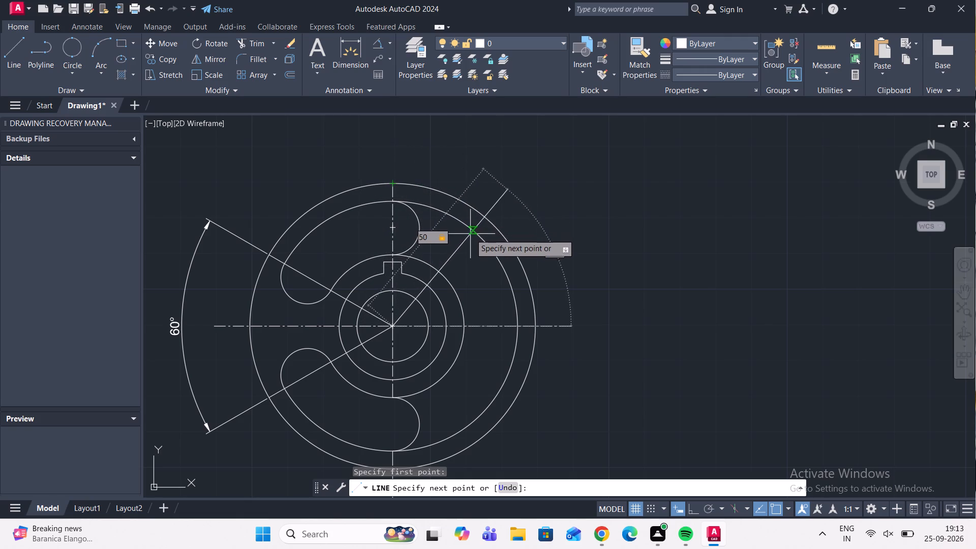
type("30")
key("Return")
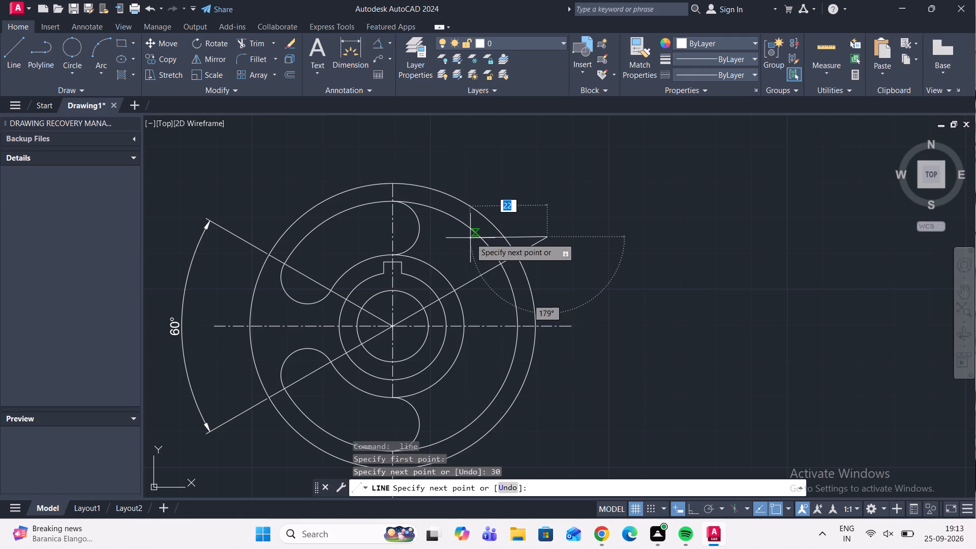
key("Escape")
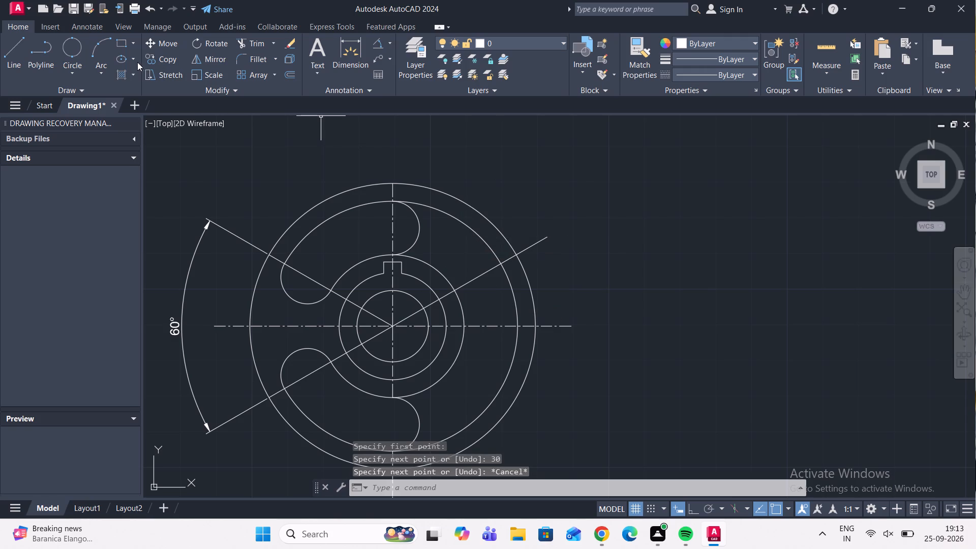
Draw a two-point circle along the 30° line, spanning from the circle around the tab to the second-largest circle.
left_click(64, 49)
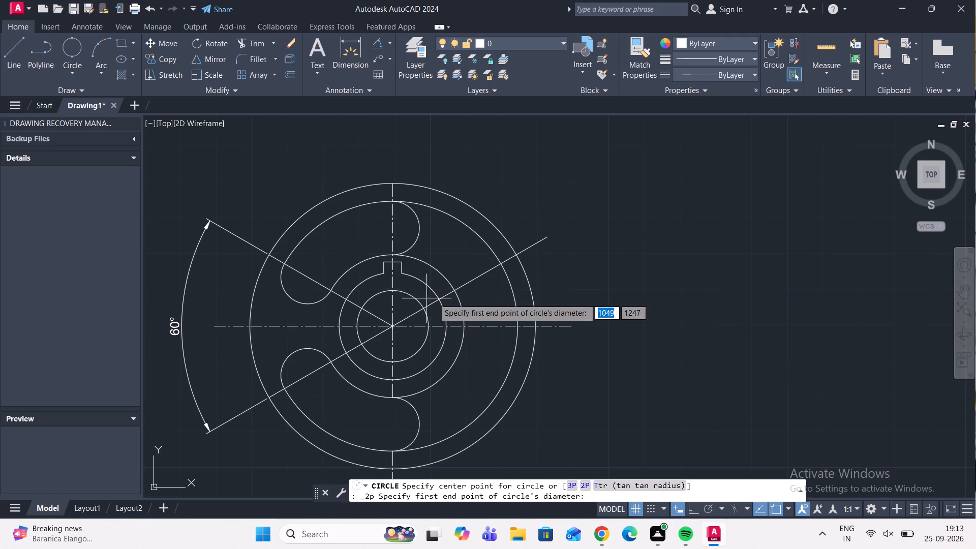
scroll(456, 292, "up", 3)
left_click(447, 286)
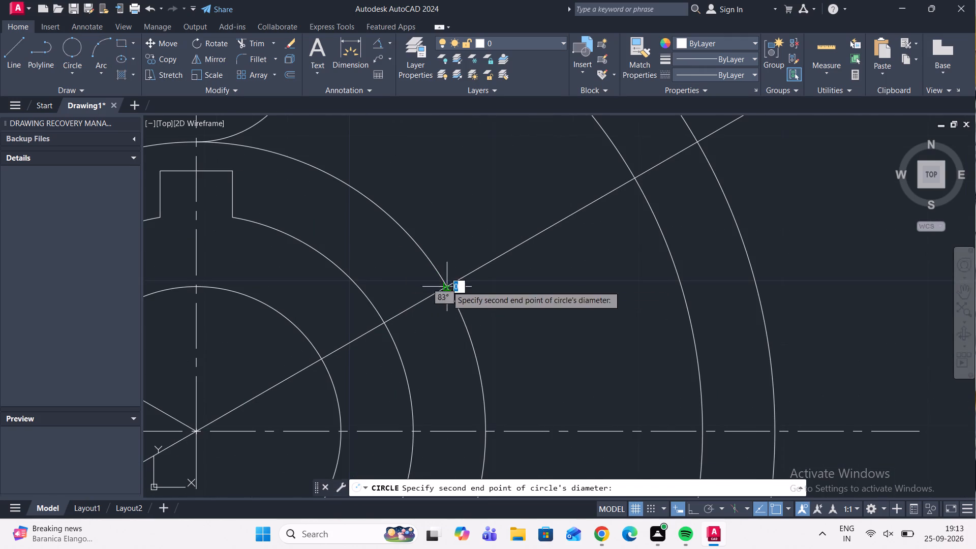
left_click(637, 176)
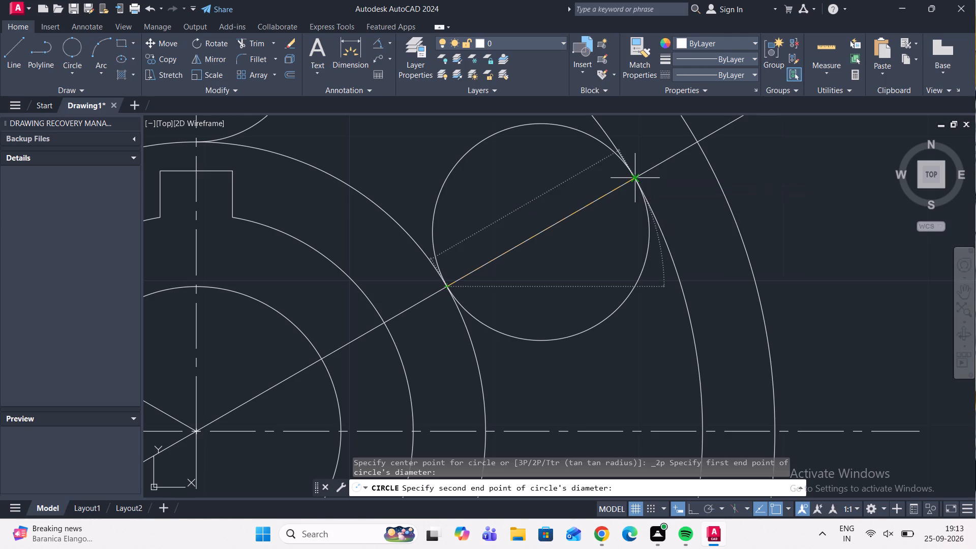
Trim the circle around the tab and the second-largest circle between the upper slot's rounded end and the 30° line.
scroll(582, 252, "down", 3)
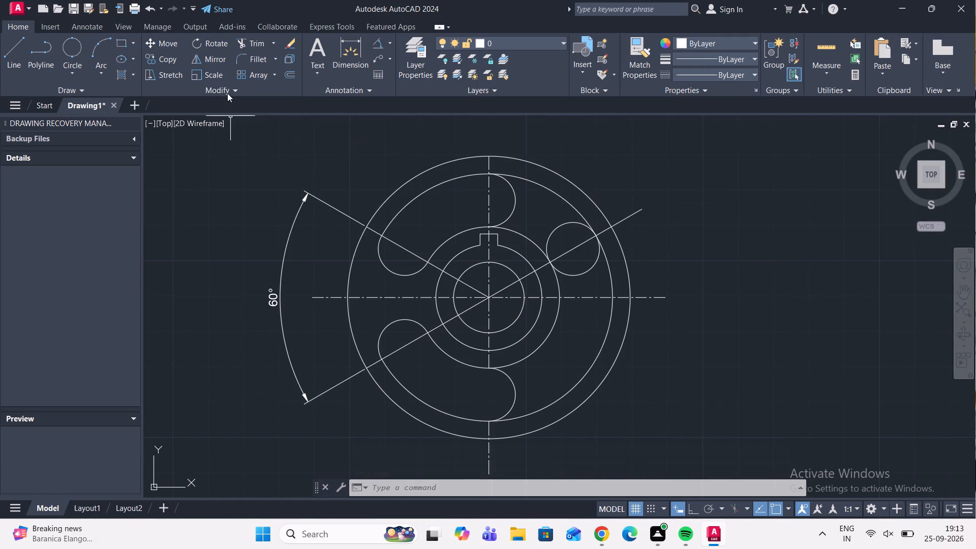
left_click(253, 46)
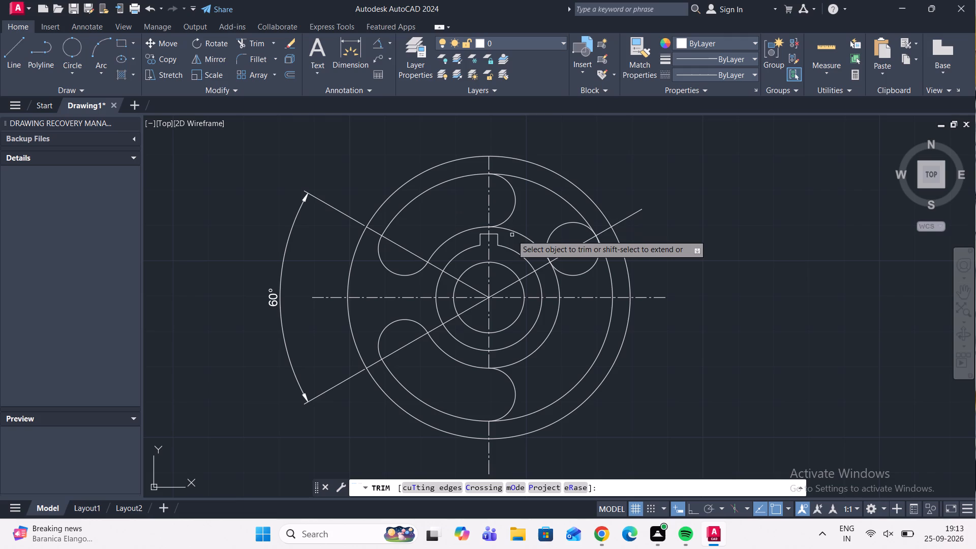
left_click_drag(521, 225, 524, 245)
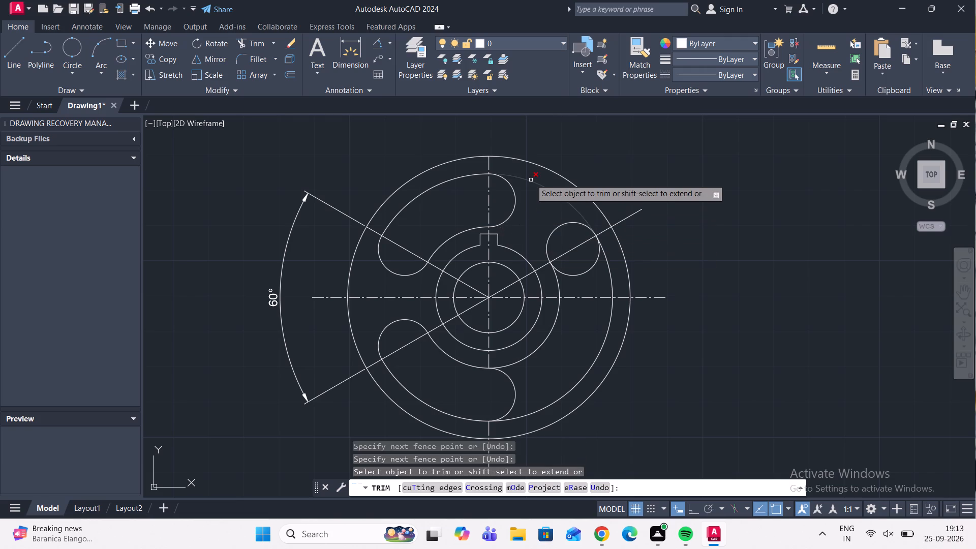
left_click_drag(531, 174, 532, 196)
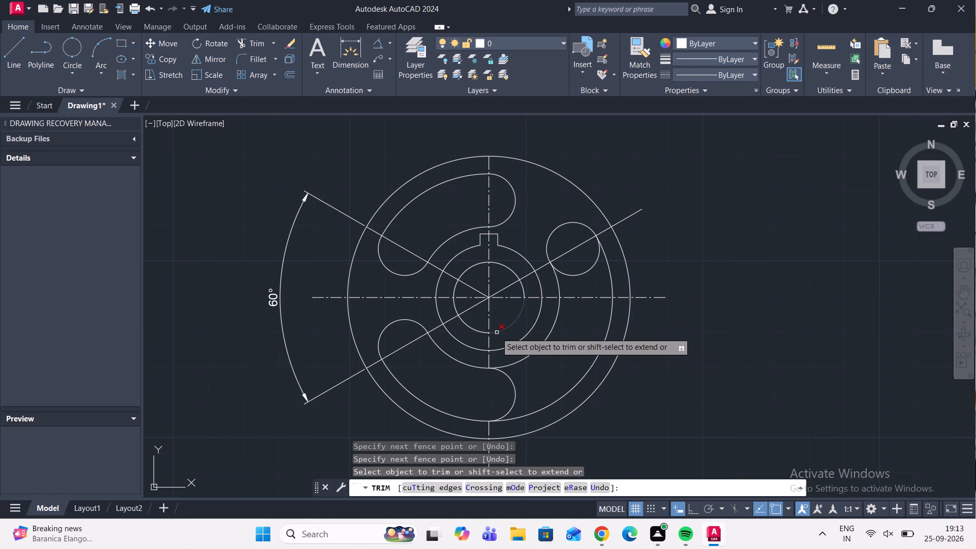
Extend the upper-left radial line through the centre to the outermost circle on the lower-right side.
left_click(271, 47)
left_click(273, 88)
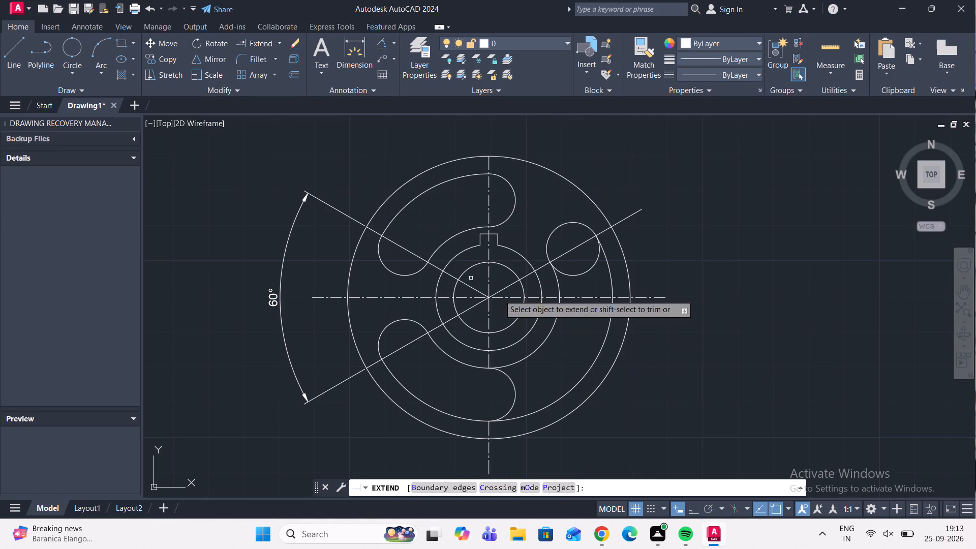
left_click(396, 240)
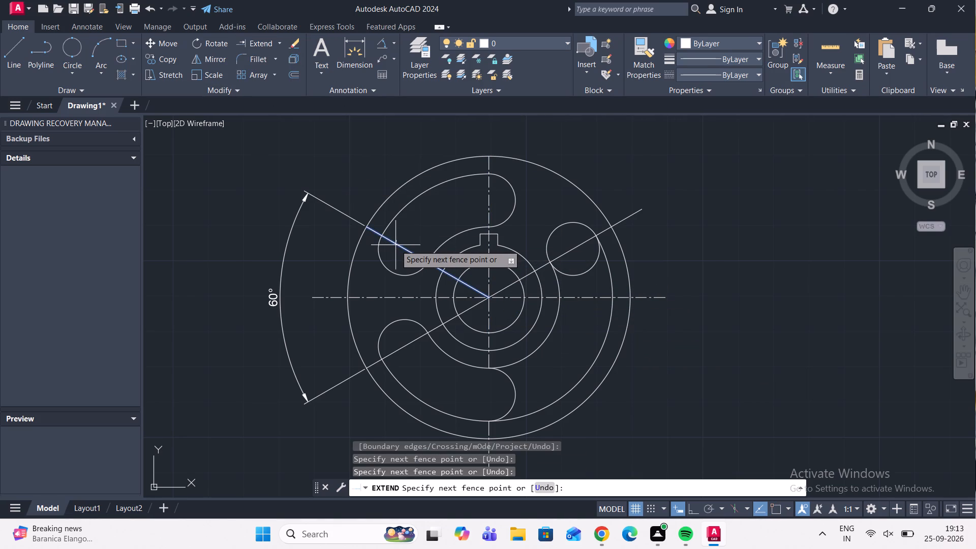
left_click(395, 245)
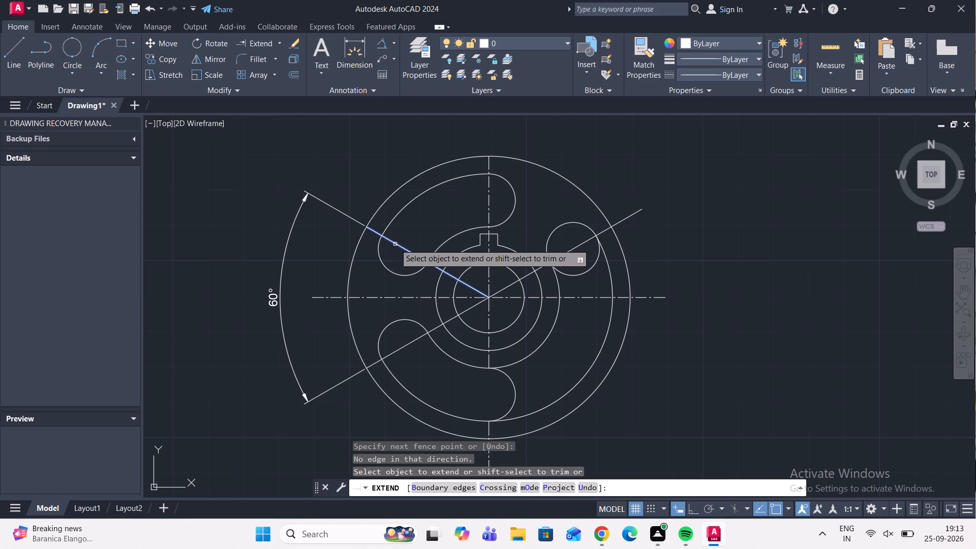
left_click(395, 244)
left_click(395, 244)
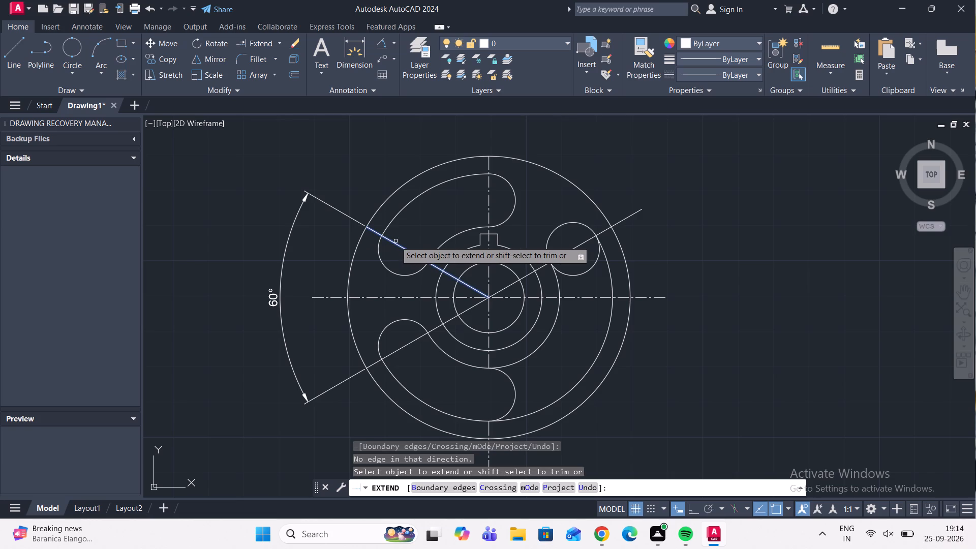
left_click(395, 241)
scroll(465, 283, "up", 2)
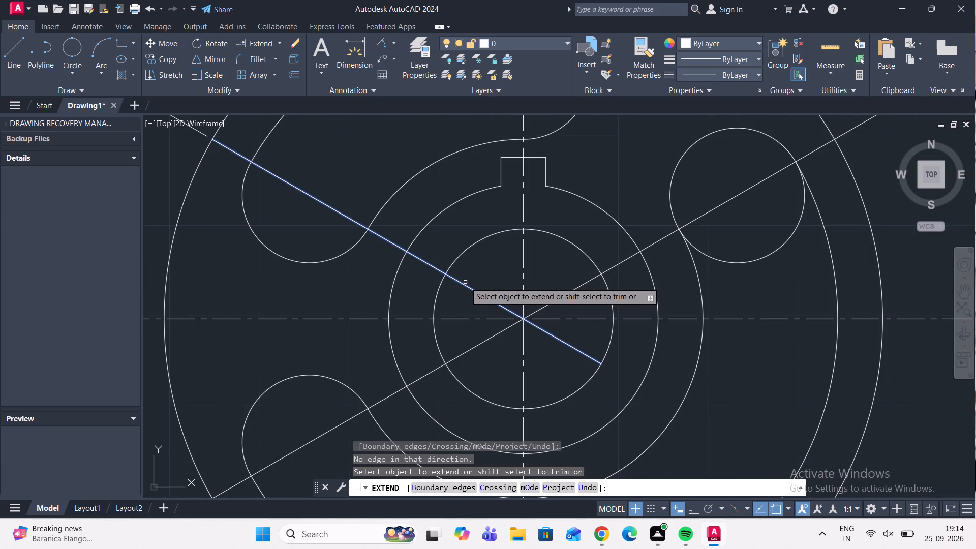
left_click(465, 284)
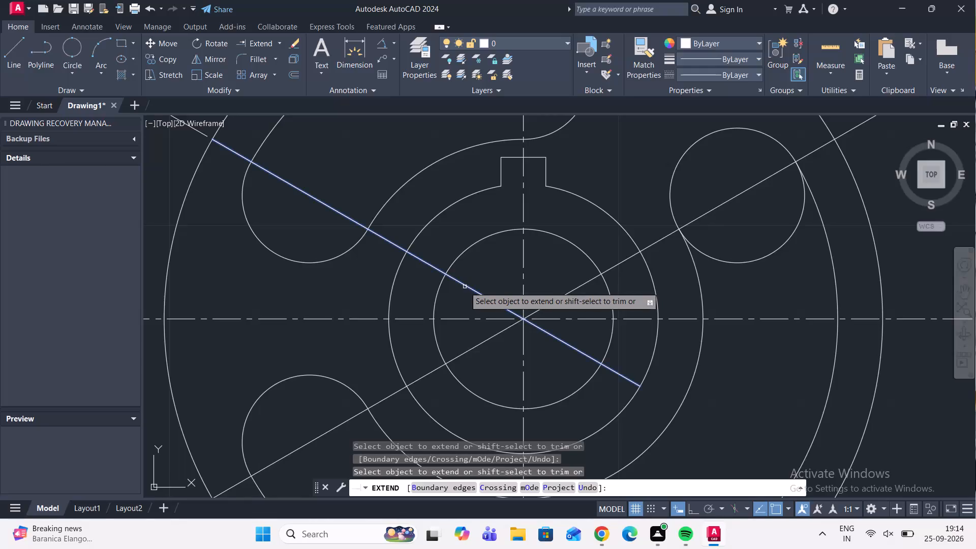
left_click(465, 287)
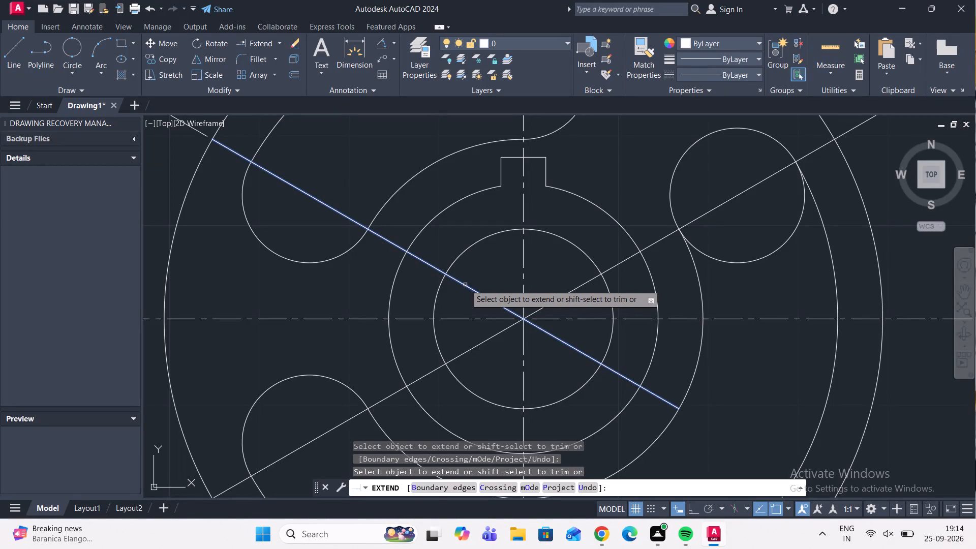
left_click(466, 285)
scroll(466, 285, "down", 2)
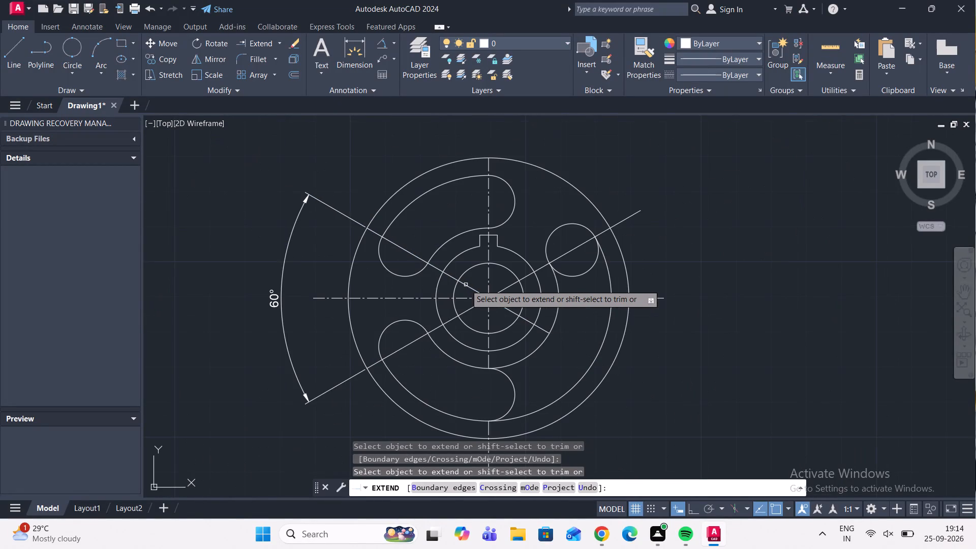
left_click(466, 284)
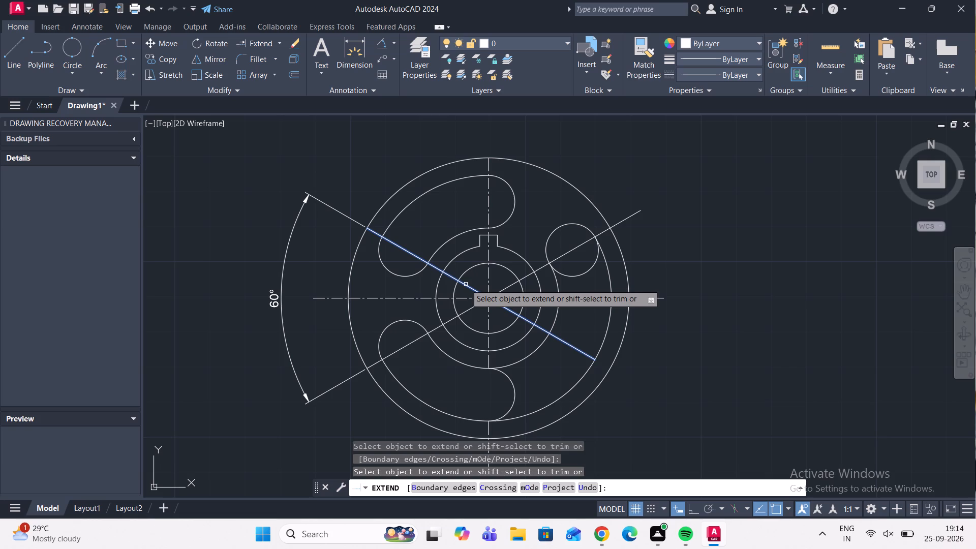
left_click(466, 284)
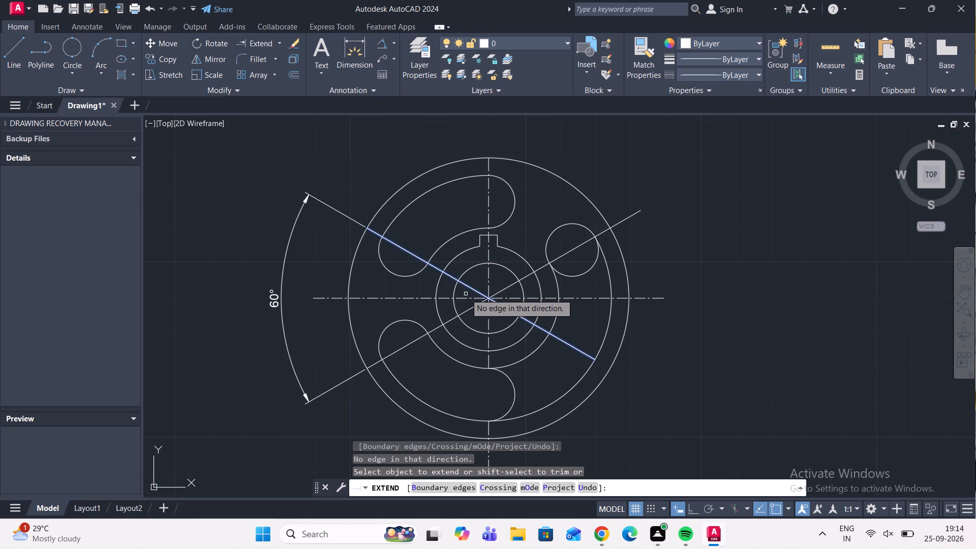
left_click(472, 287)
scroll(498, 303, "up", 1)
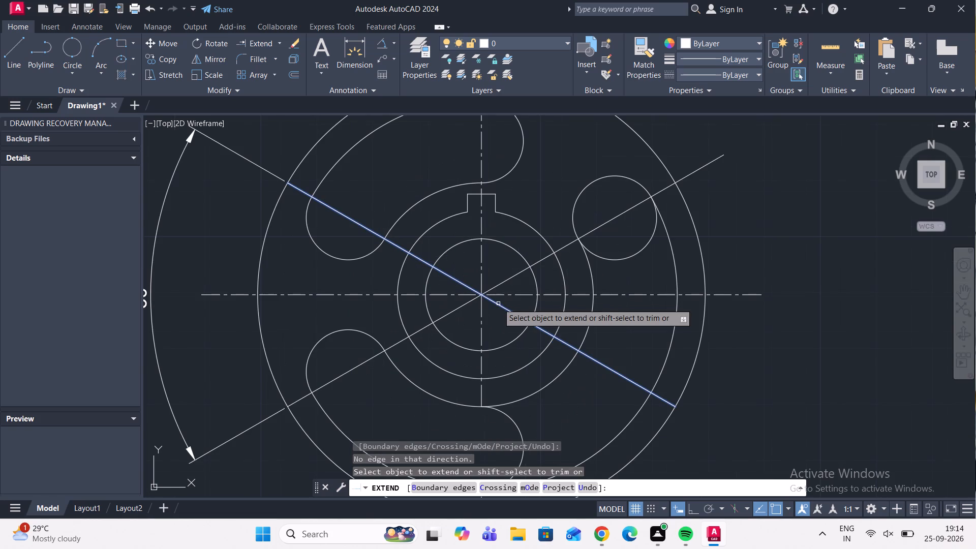
left_click(500, 304)
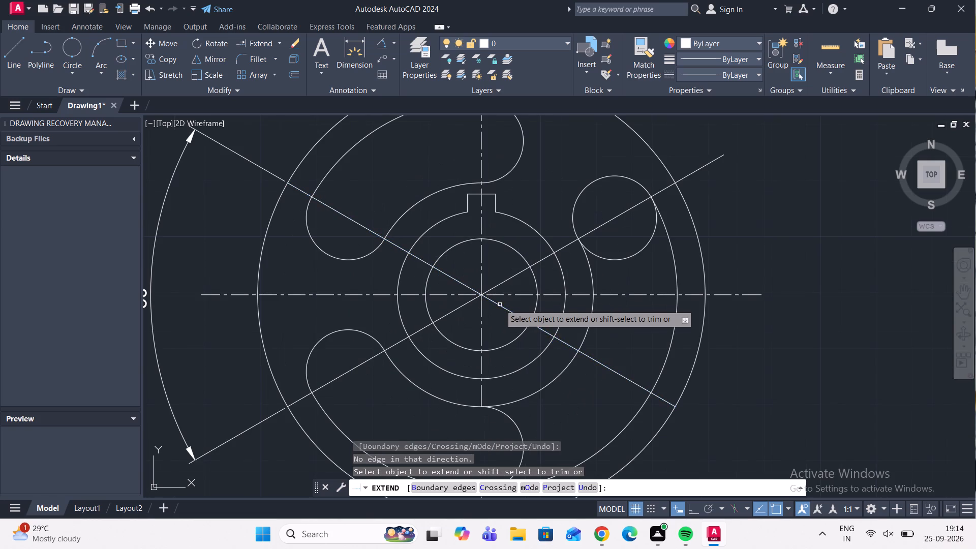
scroll(616, 330, "down", 3)
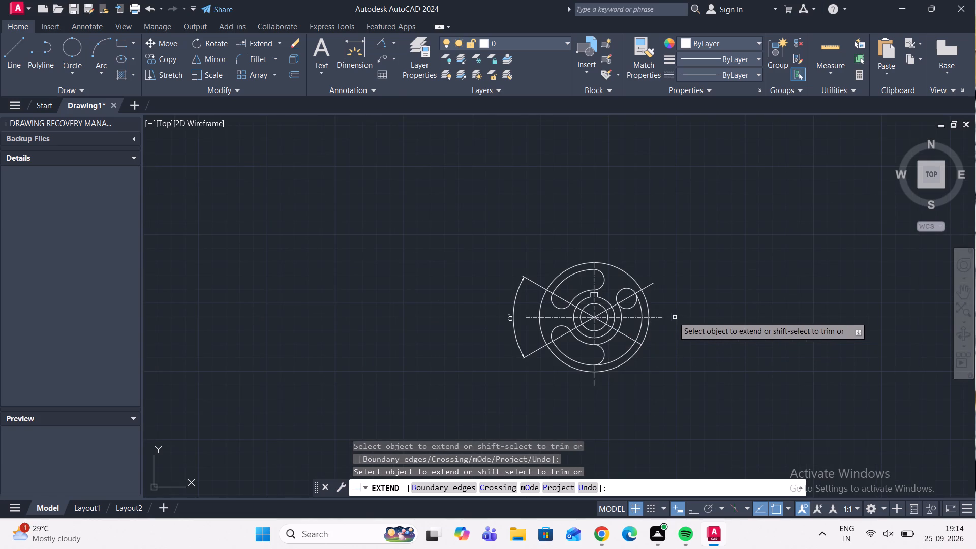
Draw a two-point circle along the lower-right radial line, spanning from the circle around the tab to the second-largest circle.
scroll(651, 295, "up", 2)
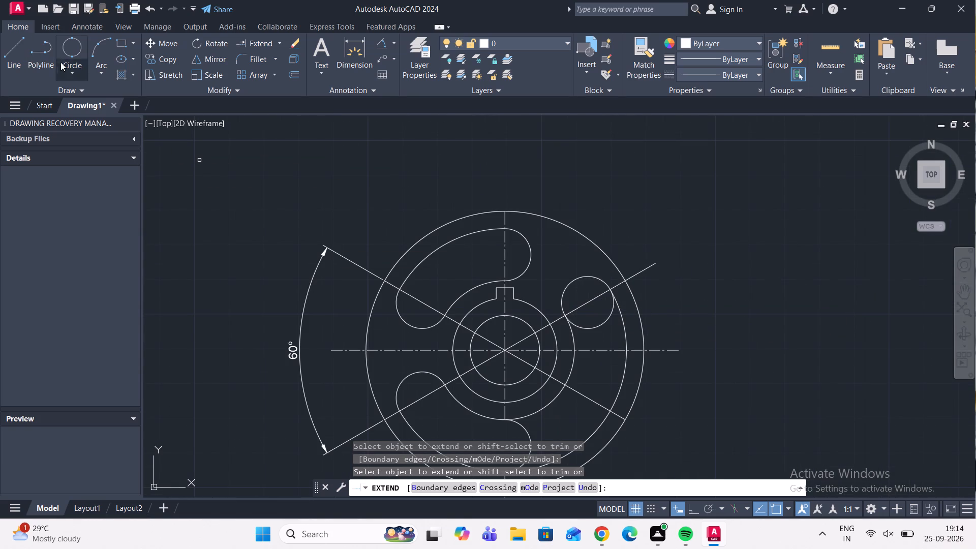
left_click(75, 50)
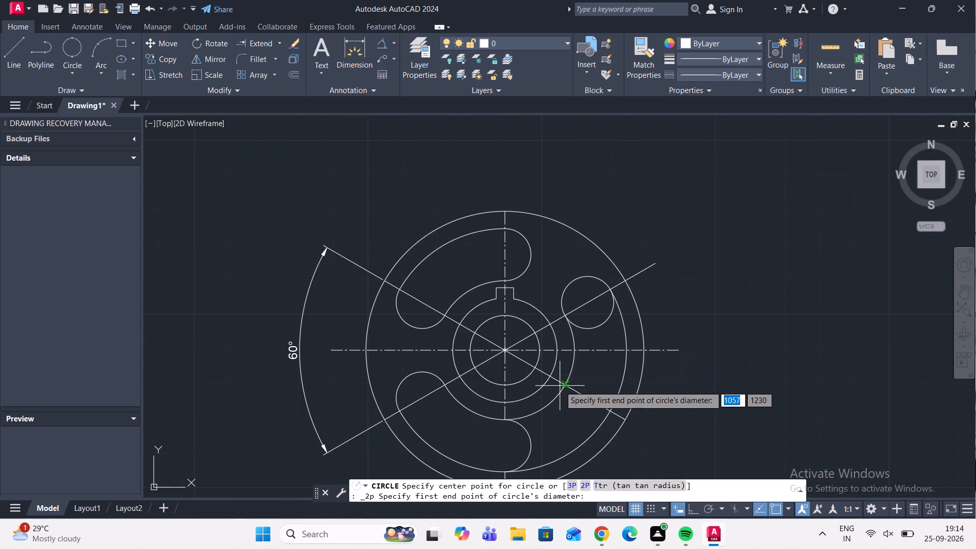
scroll(560, 386, "up", 2)
middle_click_drag(657, 352, 499, 269)
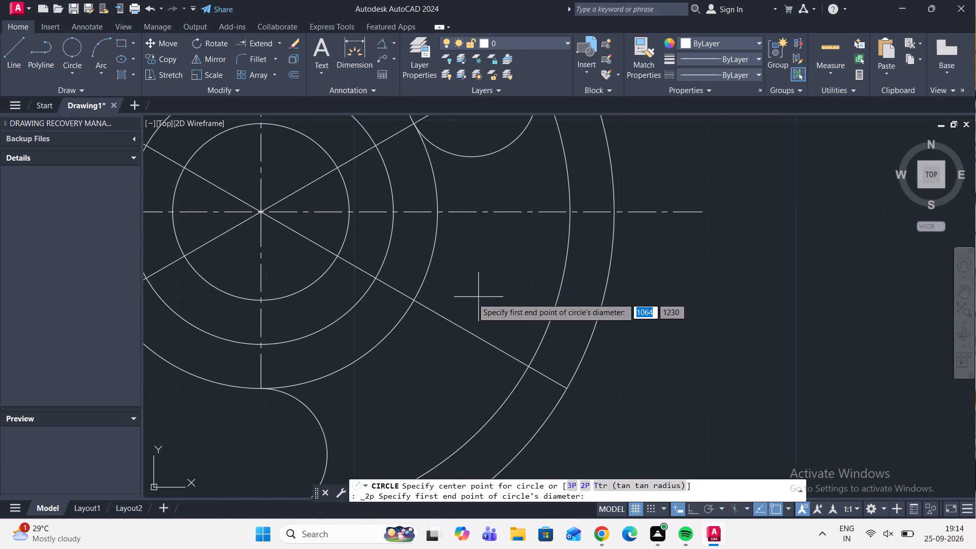
left_click(412, 297)
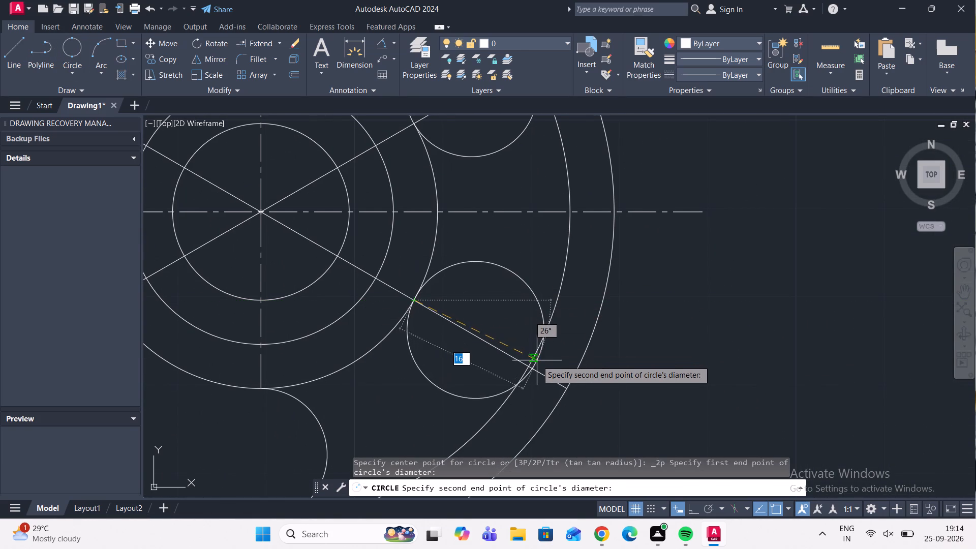
left_click(530, 363)
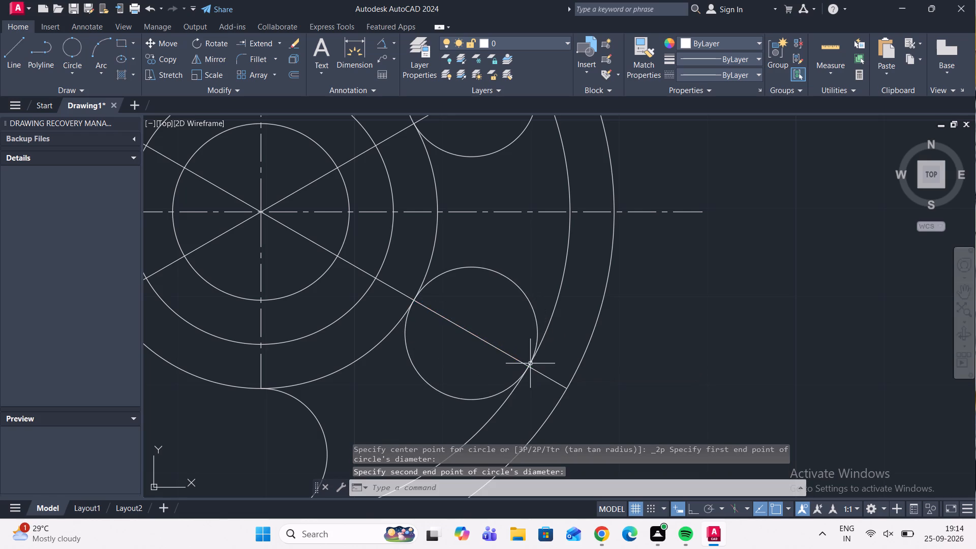
Trim the facing inner arcs of the two small circles on the right side to form a round-ended slot.
scroll(523, 301, "down", 2)
middle_click_drag(526, 282, 504, 324)
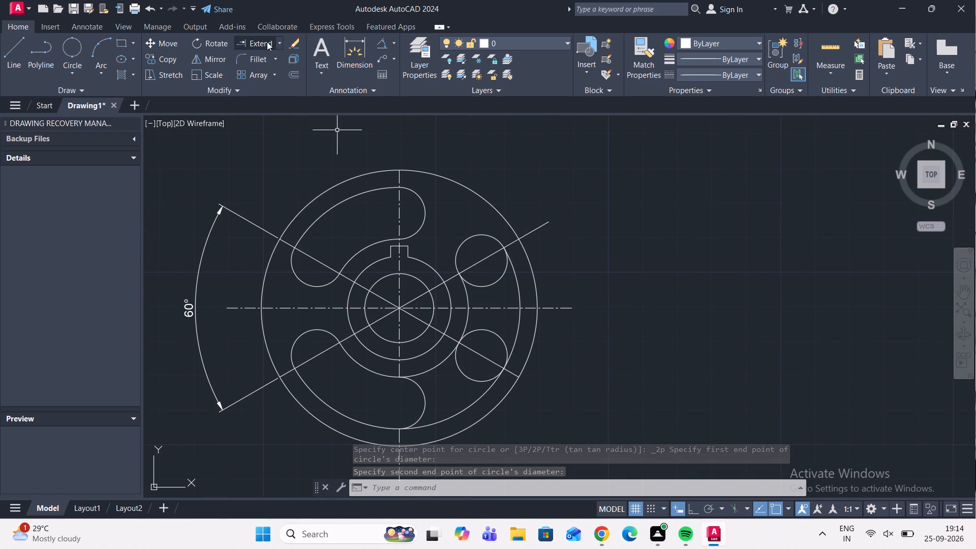
left_click(280, 39)
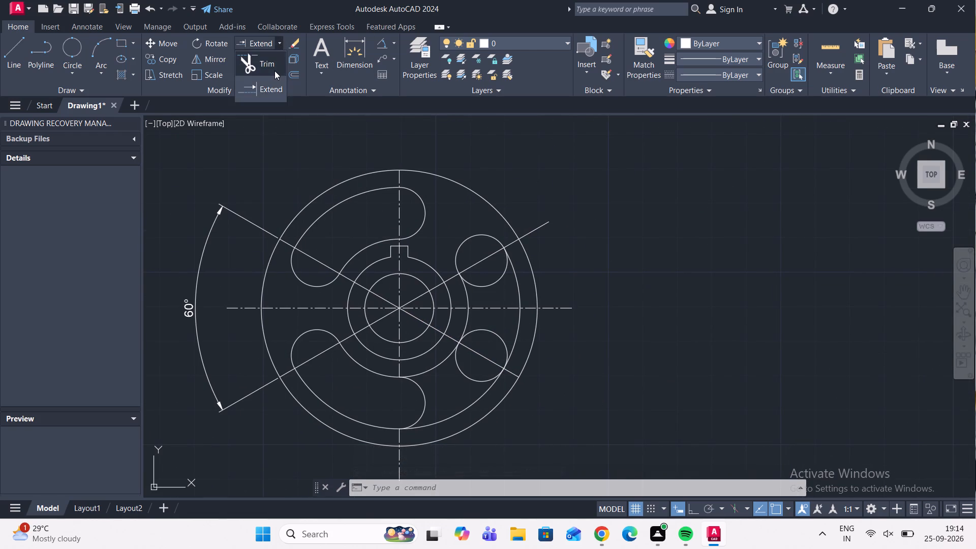
left_click(274, 71)
left_click_drag(481, 280, 484, 290)
left_click_drag(482, 318, 483, 322)
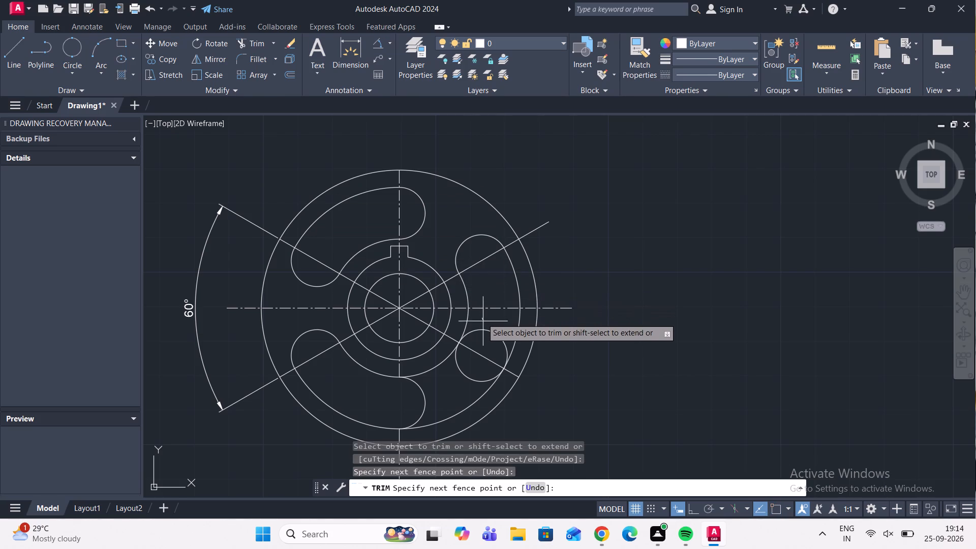
left_click_drag(483, 322, 488, 337)
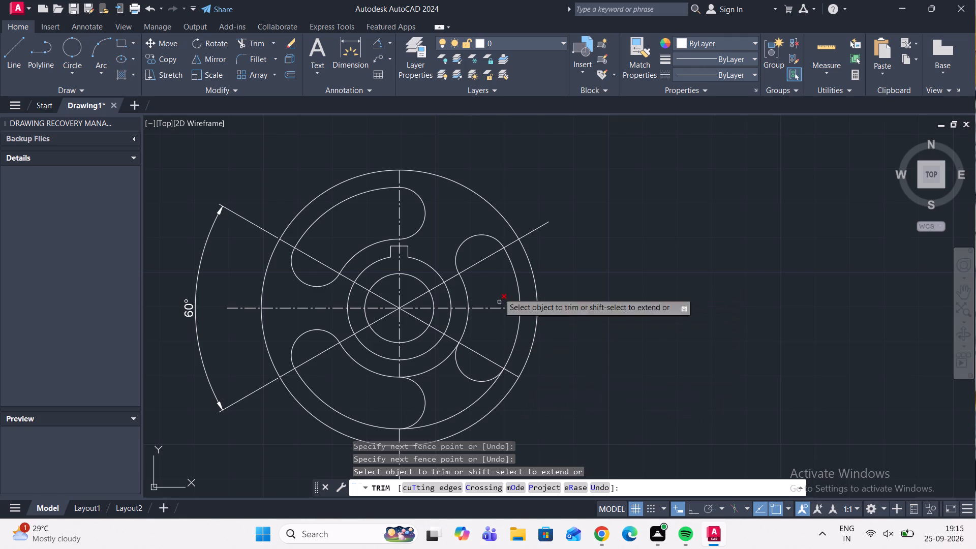
Trim the second-largest circle and the circle around the tab between the lower slot's rounded end and the right slot.
scroll(535, 168, "down", 2)
scroll(494, 259, "up", 3)
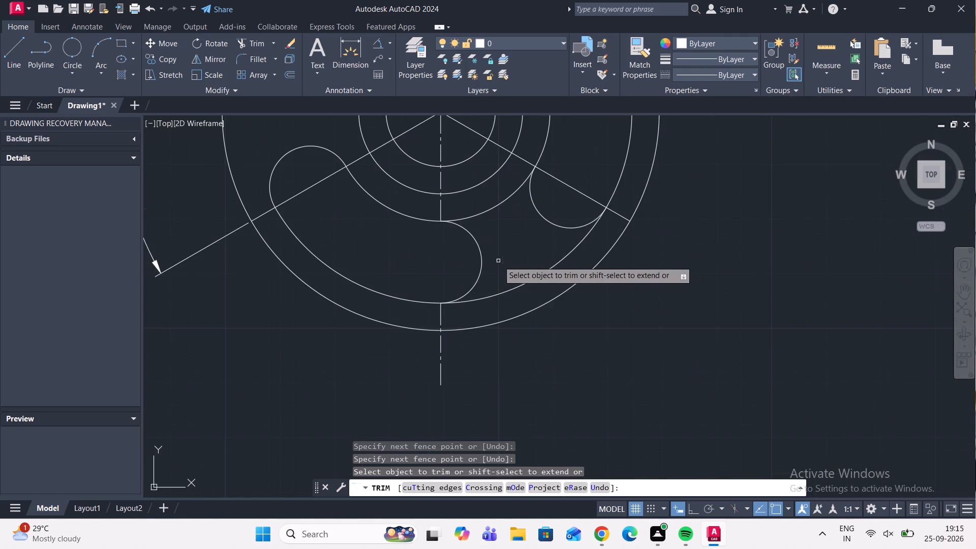
left_click(536, 280)
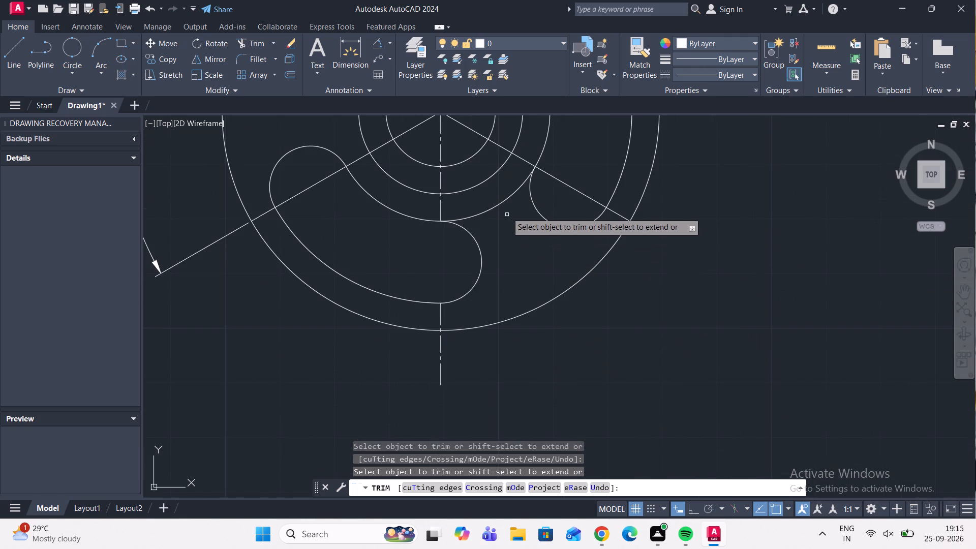
left_click(503, 203)
scroll(509, 231, "down", 1)
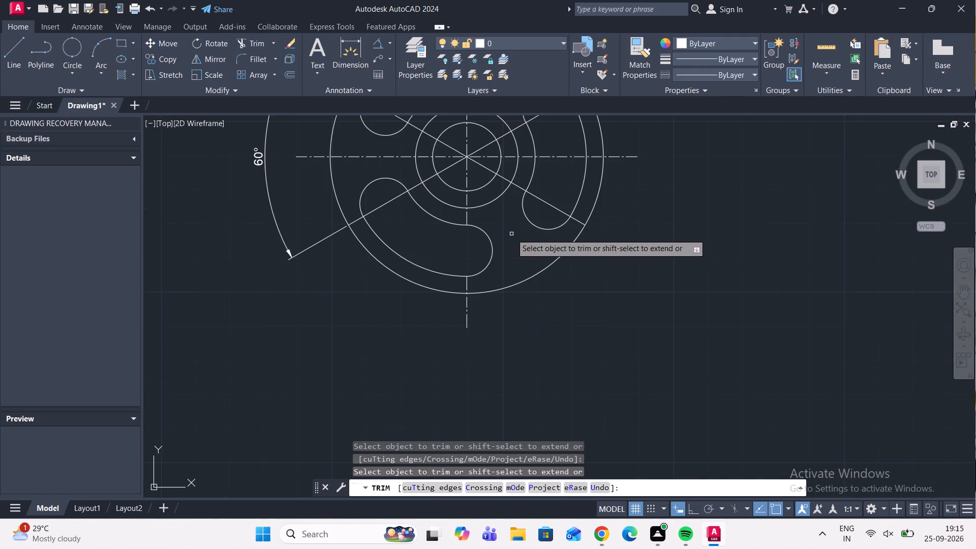
scroll(511, 234, "down", 2)
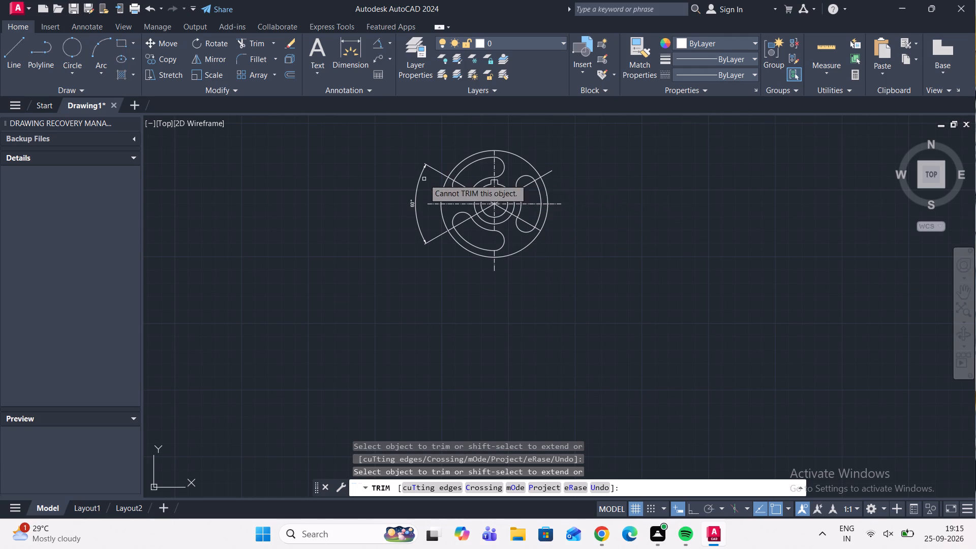
key("Escape")
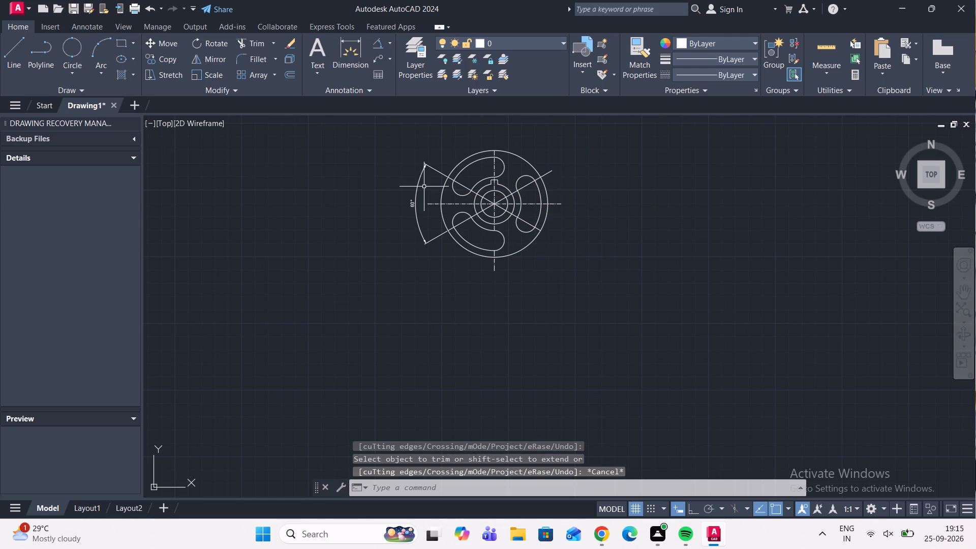
Delete the 60° angular dimension between the upper-left and lower-left radial lines.
scroll(432, 183, "up", 2)
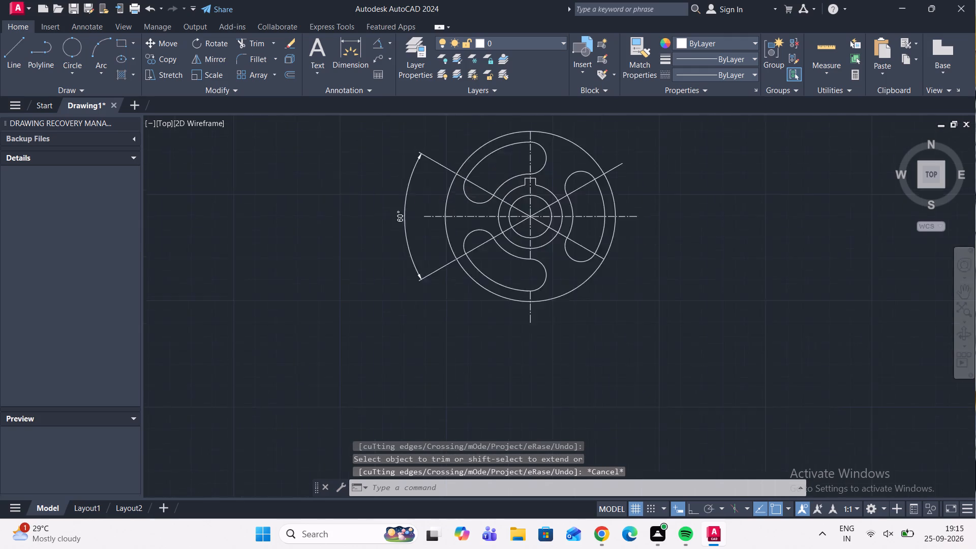
scroll(432, 183, "up", 1)
middle_click_drag(432, 183, 443, 201)
scroll(432, 185, "down", 2)
scroll(442, 203, "up", 1)
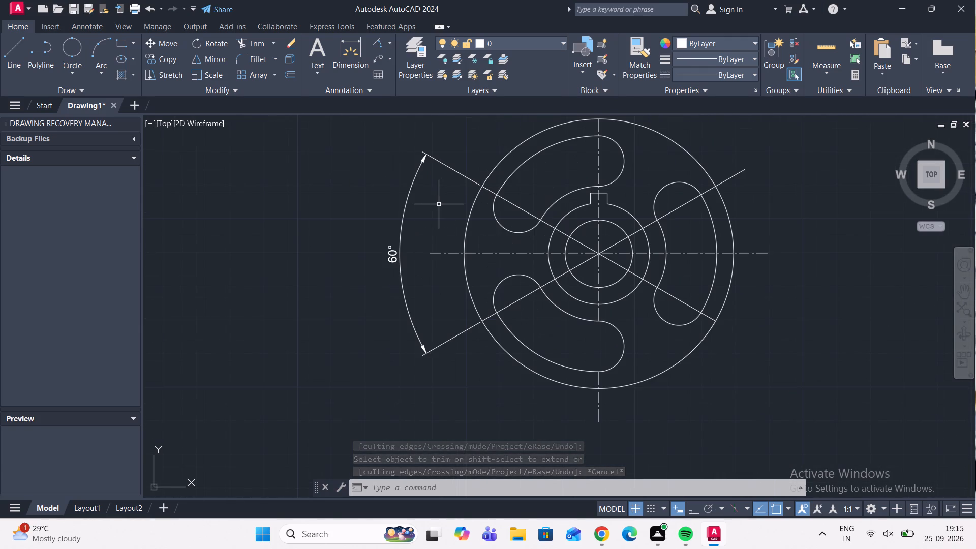
left_click(413, 217)
left_click(374, 209)
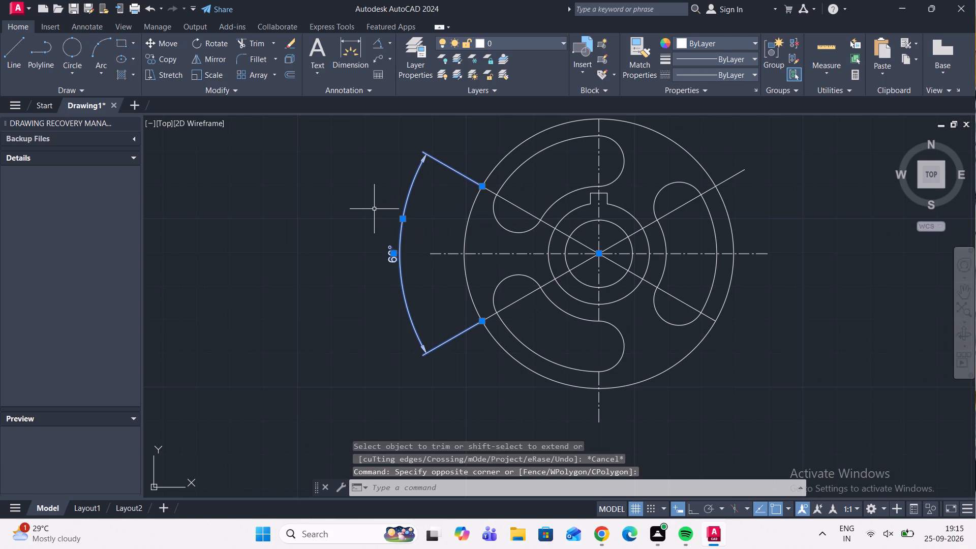
key("Delete")
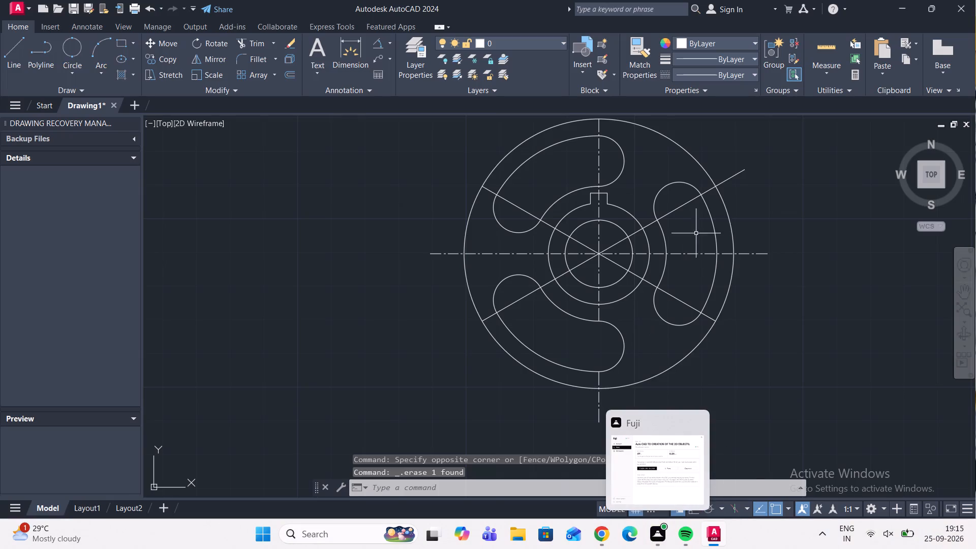
Trim the ends of the upper-right and lower-right radial lines that extend beyond the right slot's outer arc.
left_click(250, 41)
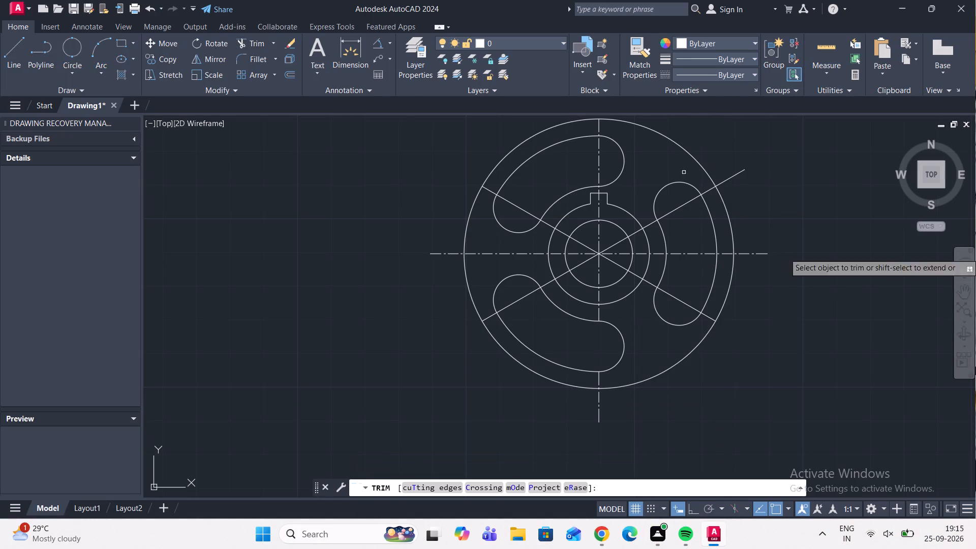
left_click(723, 180)
scroll(710, 319, "up", 1)
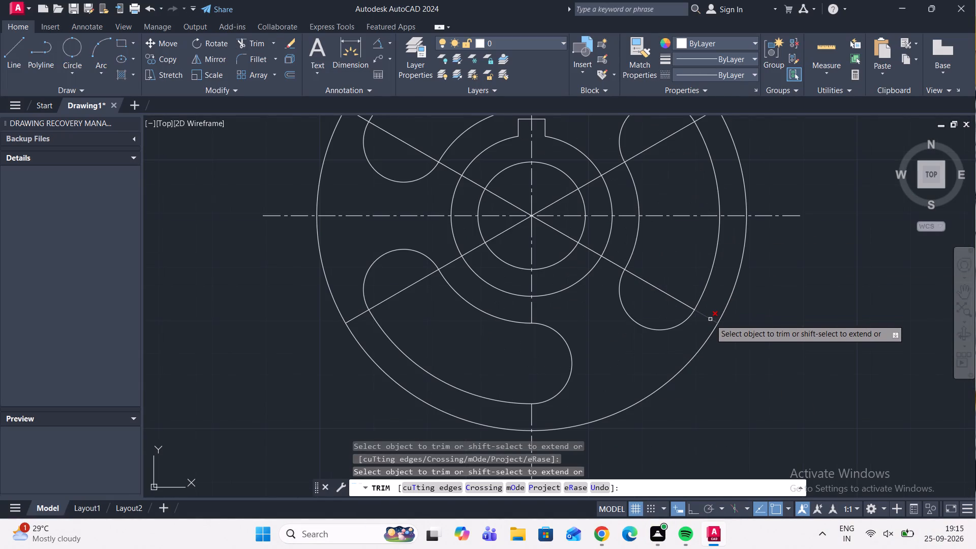
left_click(710, 319)
scroll(715, 302, "down", 2)
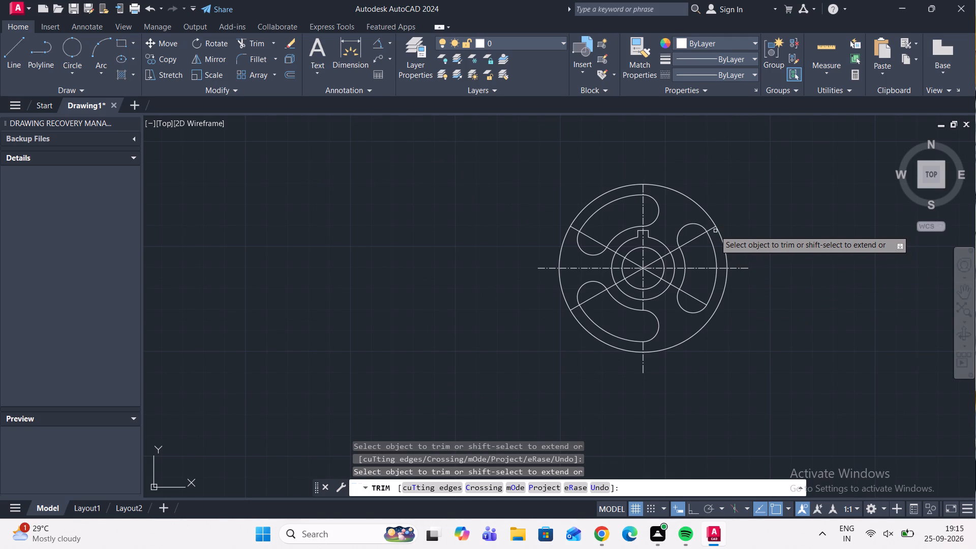
scroll(715, 230, "up", 2)
left_click(702, 226)
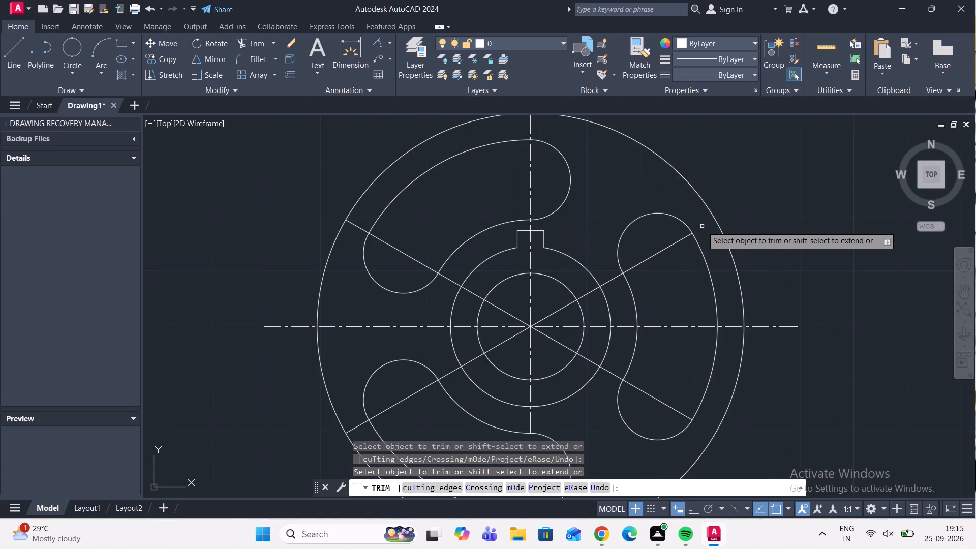
Trim the ends of the upper-left and lower-left radial lines that extend beyond the outer arcs of the left slots.
scroll(701, 226, "down", 2)
scroll(563, 223, "up", 2)
left_click(566, 226)
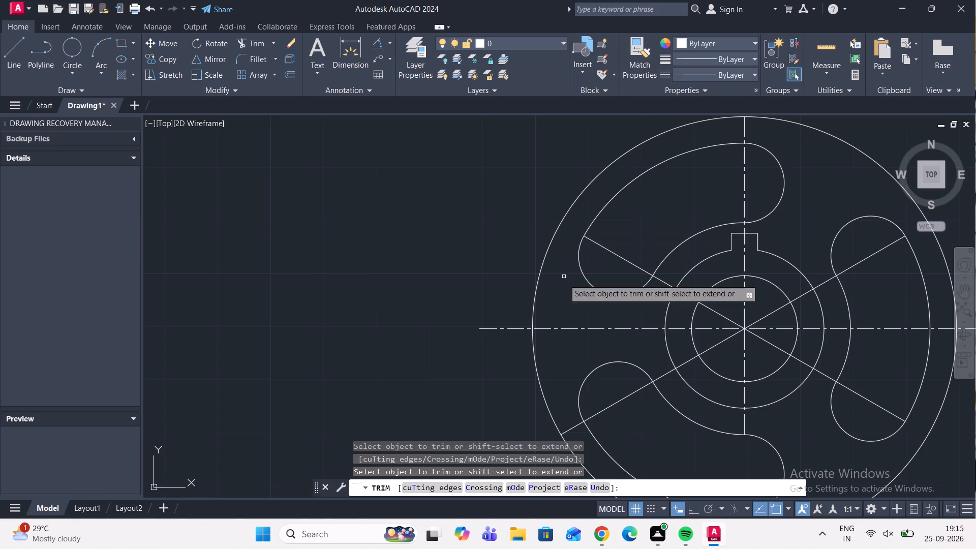
left_click(574, 427)
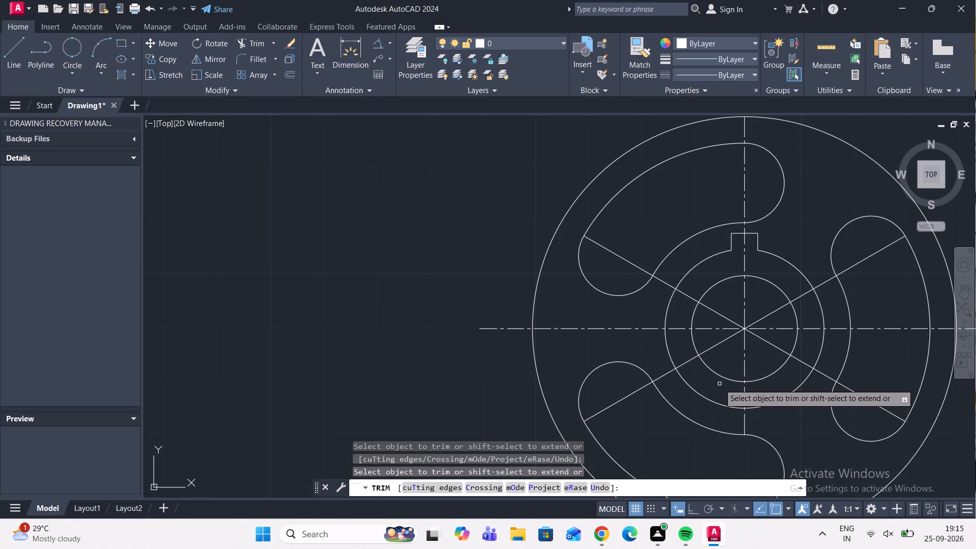
Trim away every segment of the diagonal line running from the right slot's lower end through the centre to the upper-left slot.
scroll(747, 341, "up", 2)
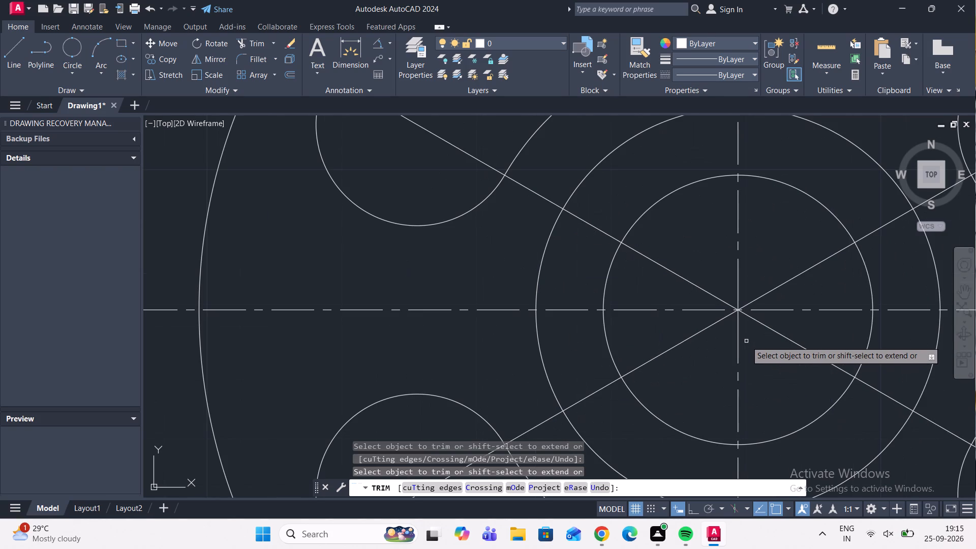
scroll(720, 376, "down", 3)
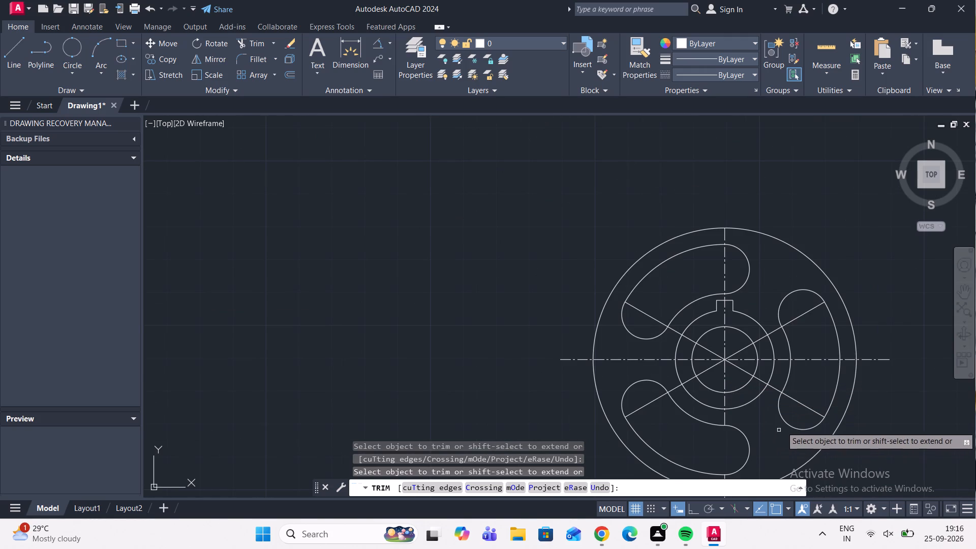
left_click(801, 403)
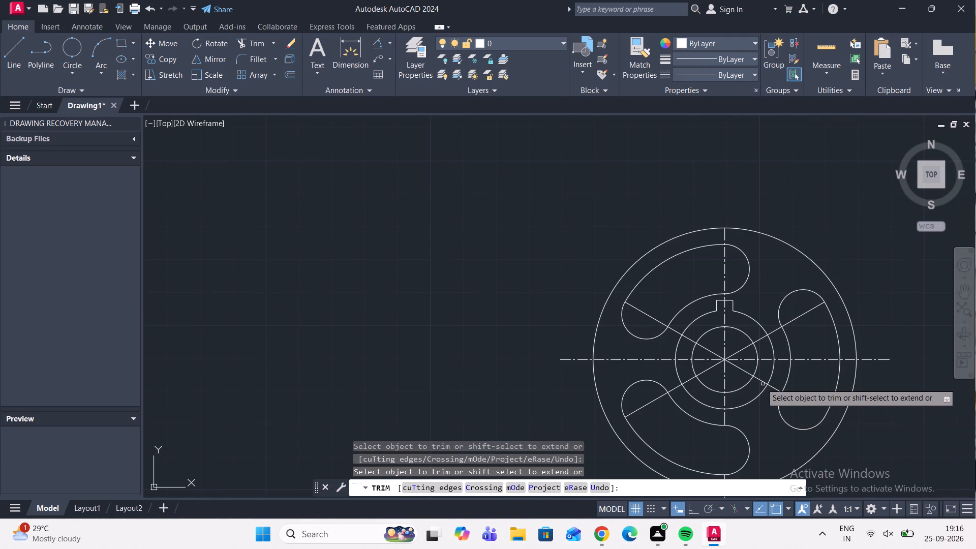
scroll(773, 388, "up", 1)
left_click(773, 387)
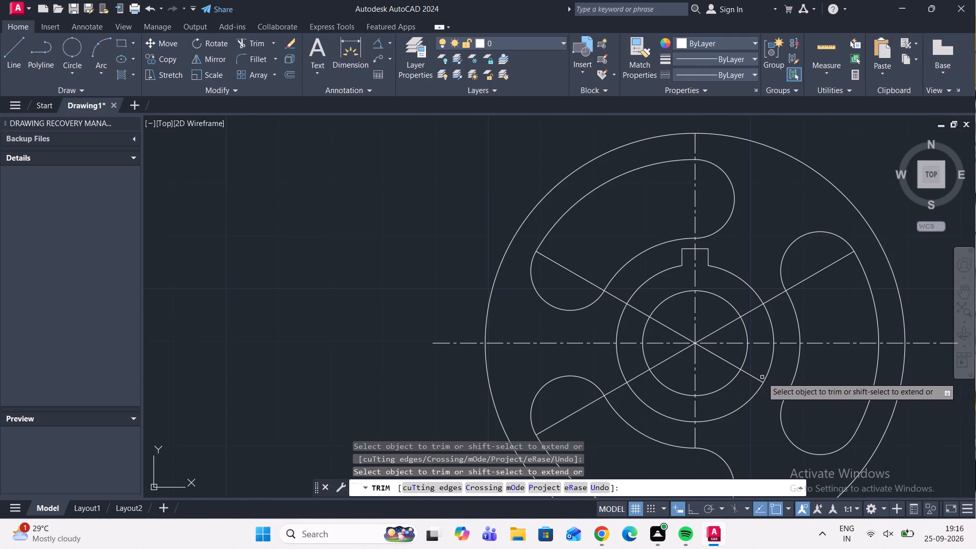
left_click(757, 379)
left_click(712, 355)
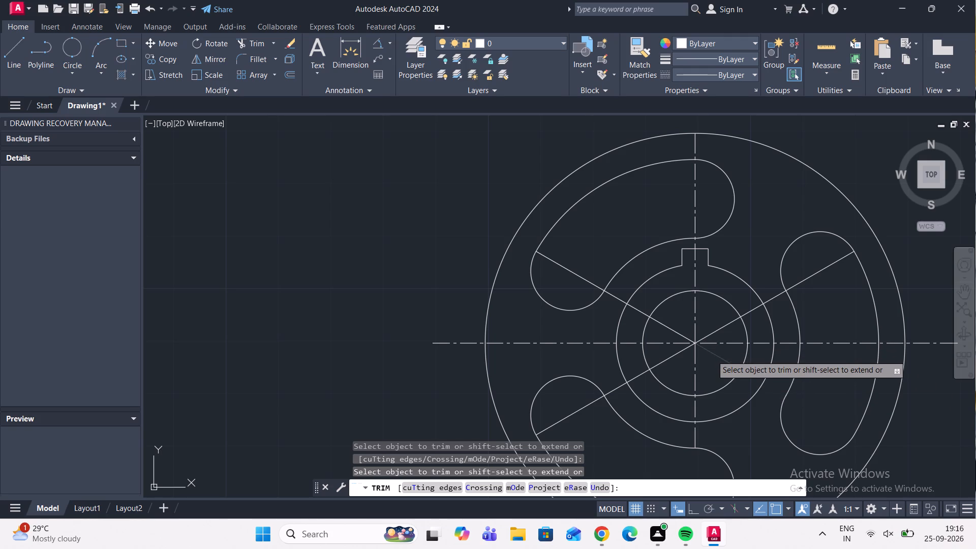
left_click(692, 339)
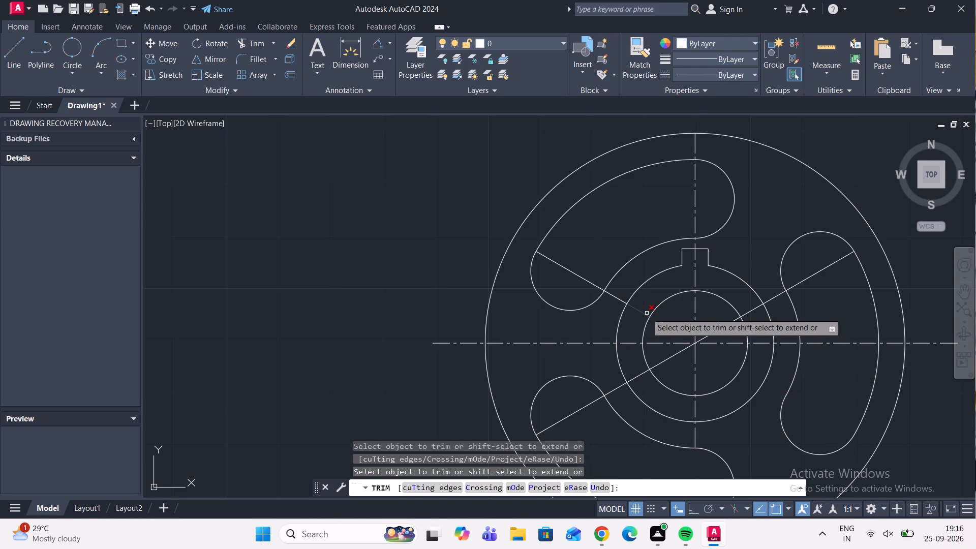
left_click(647, 313)
left_click(620, 301)
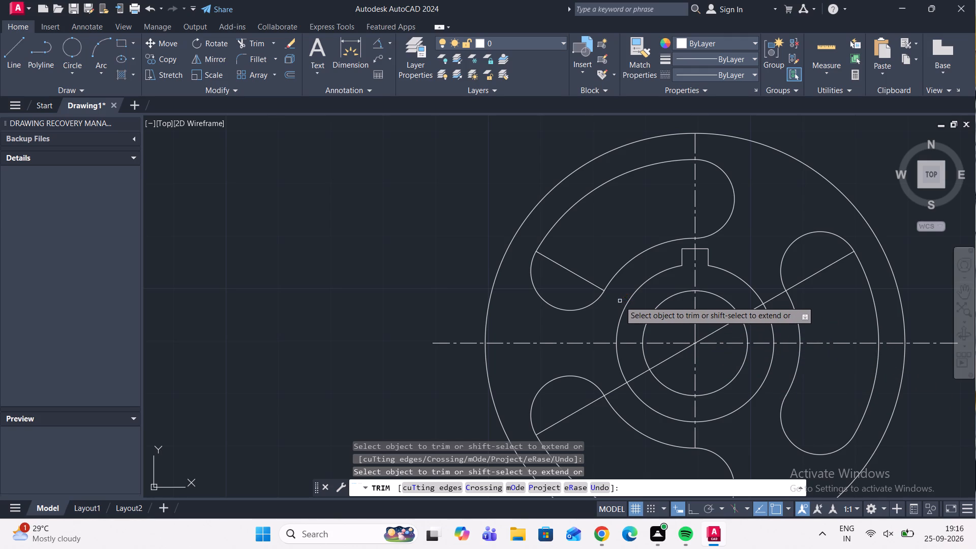
left_click(593, 283)
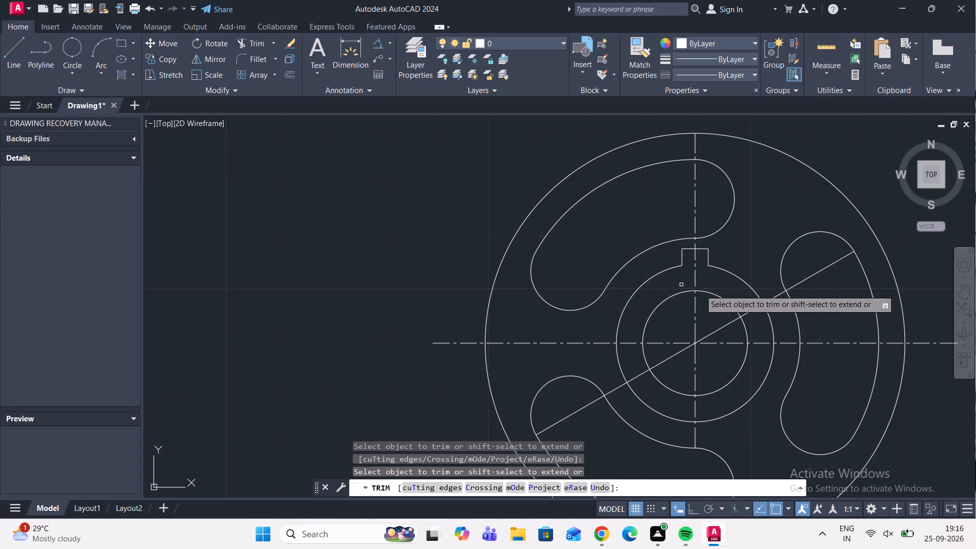
Trim away the upper-right radial line segment by segment, from inside the right slot to the centre.
left_click(831, 265)
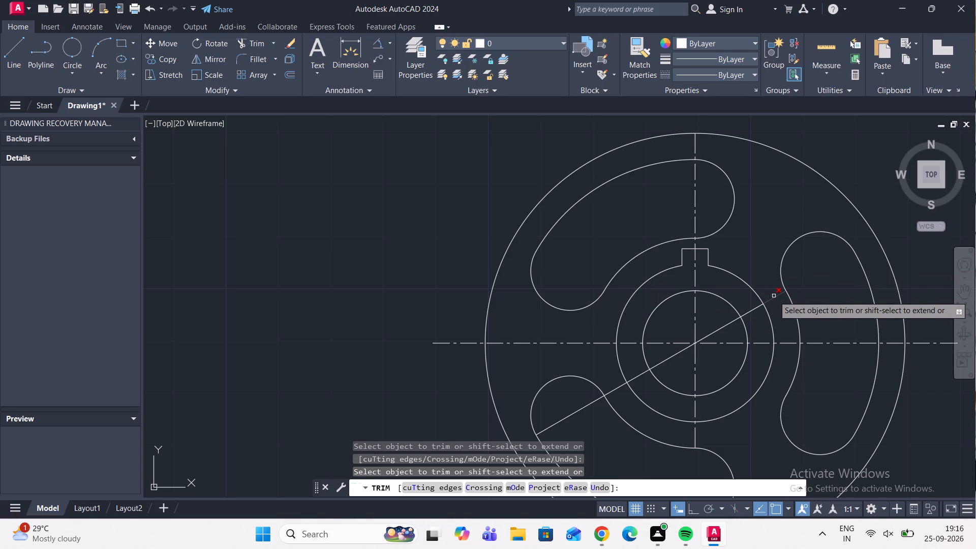
left_click(774, 296)
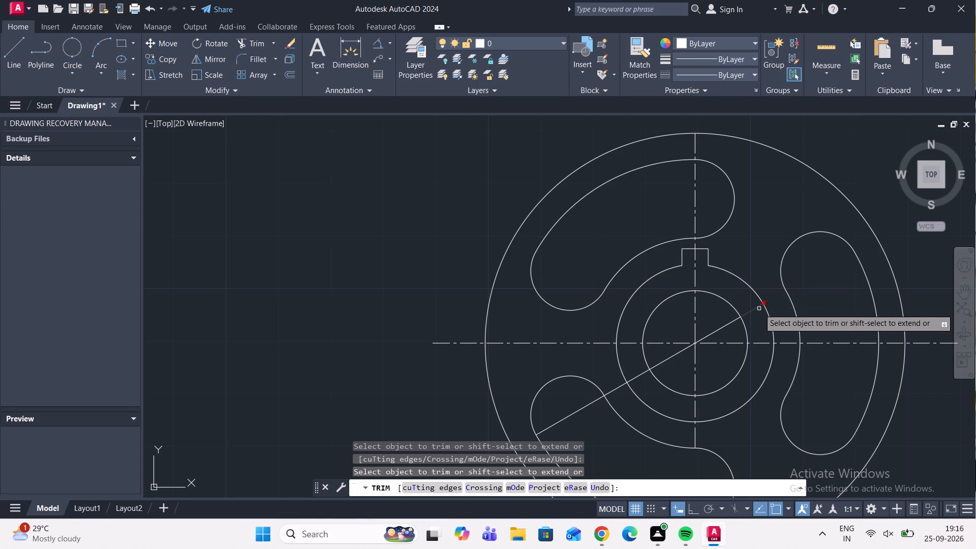
left_click(756, 310)
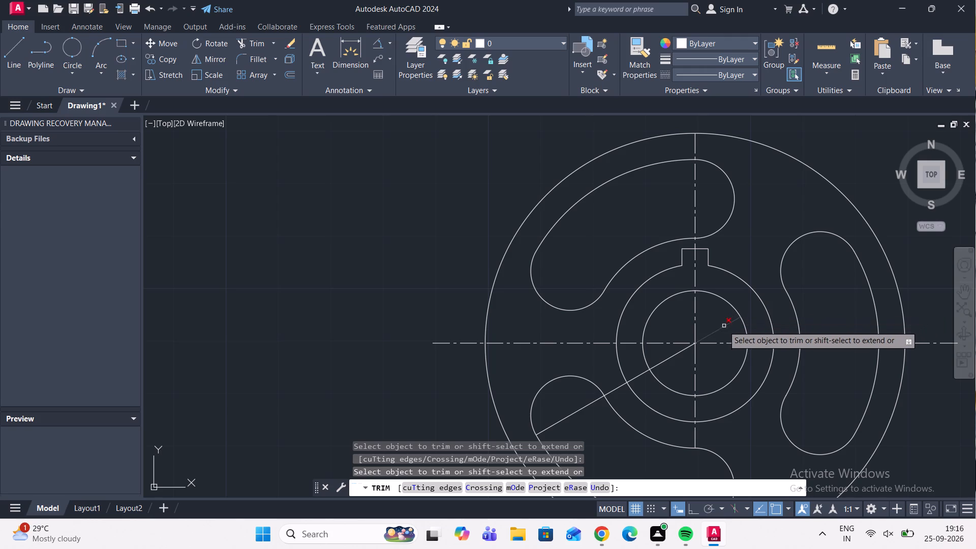
left_click(723, 327)
Trim away the remaining lower-left radial line from the centre to the lower slot's outer arc.
scroll(703, 350, "up", 1)
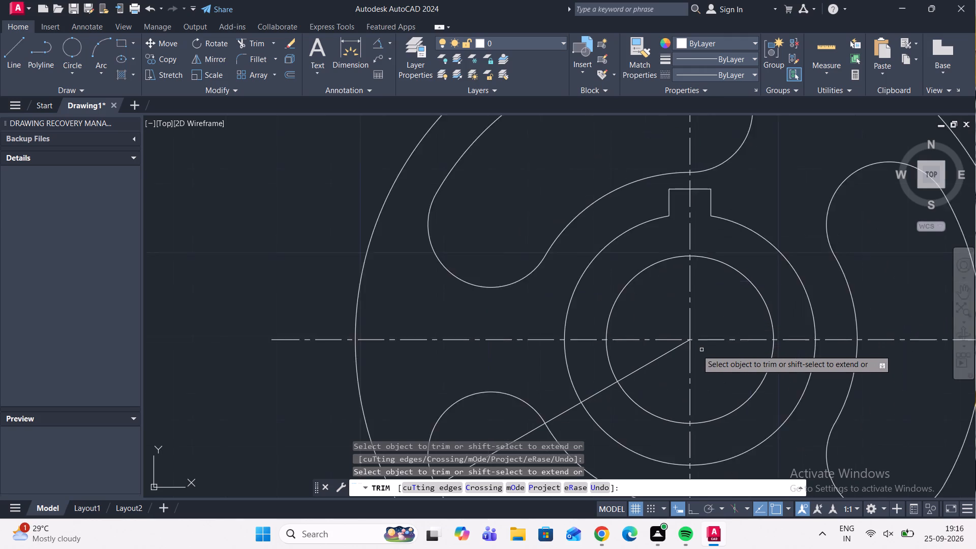
scroll(695, 350, "up", 9)
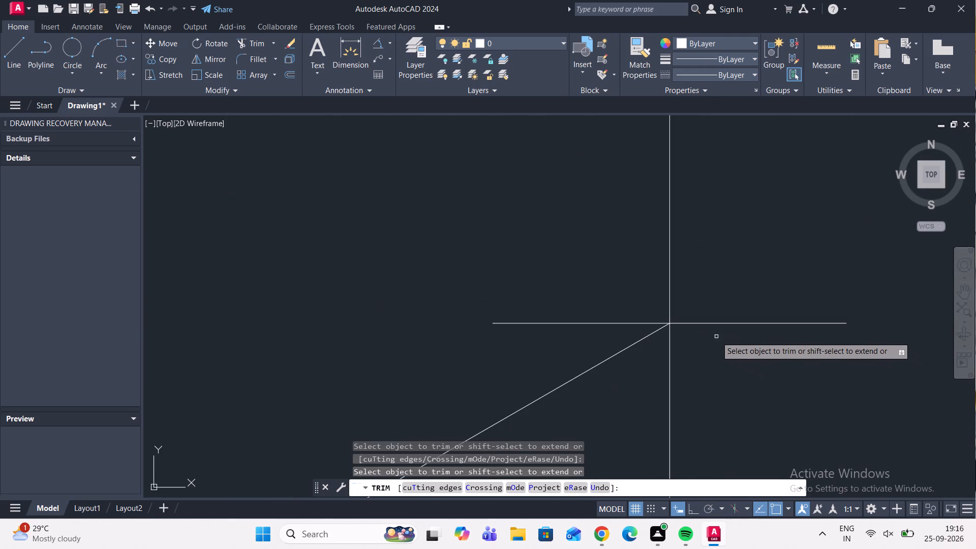
scroll(665, 324, "up", 9)
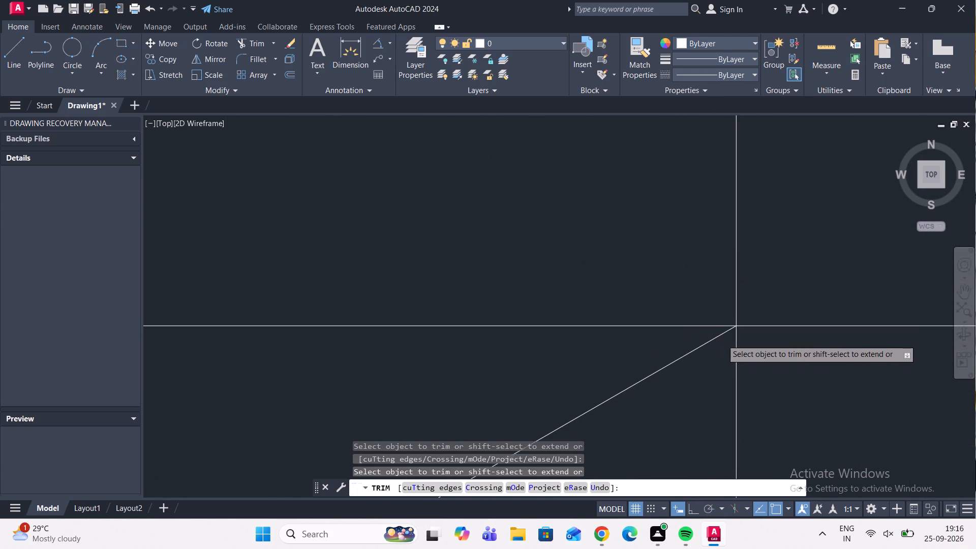
scroll(742, 330, "up", 6)
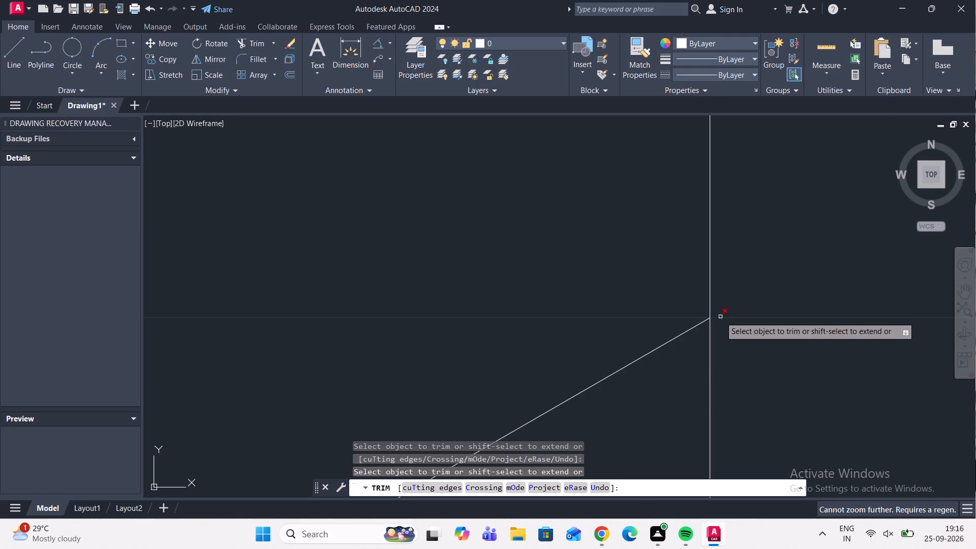
scroll(720, 317, "down", 15)
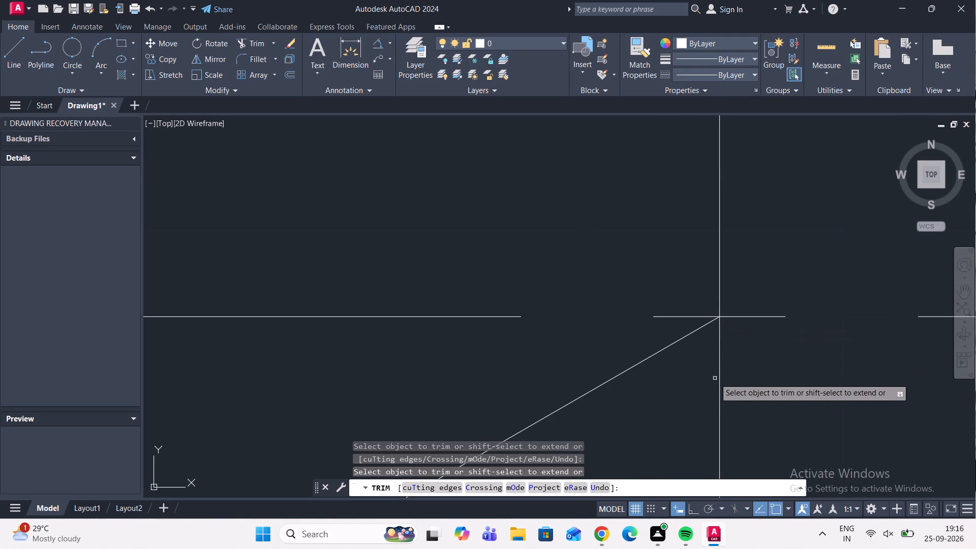
scroll(713, 376, "down", 8)
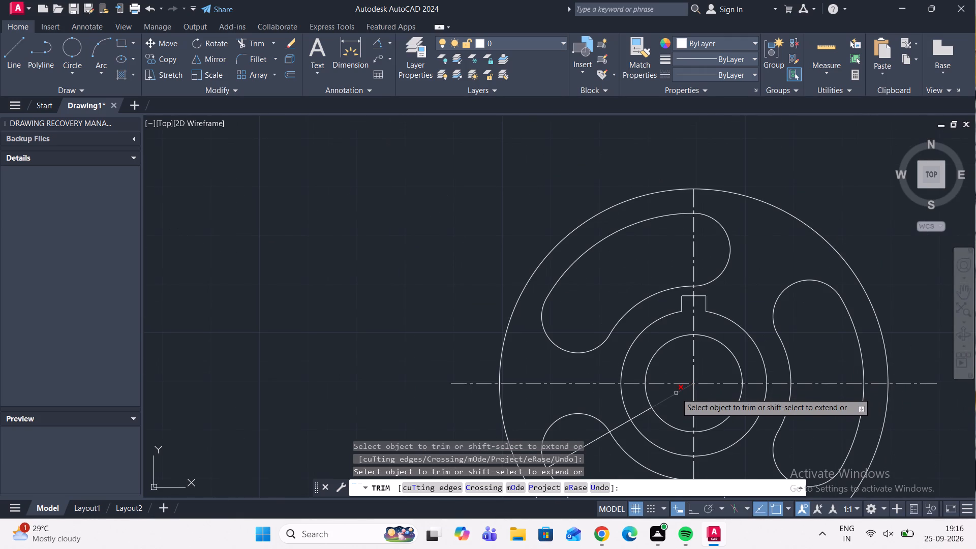
left_click(676, 393)
left_click(648, 411)
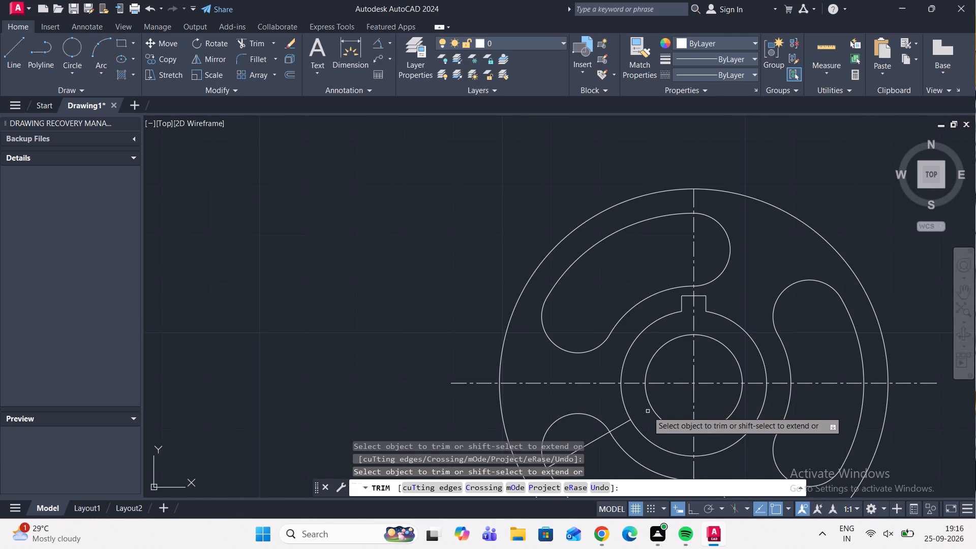
scroll(656, 389, "down", 2)
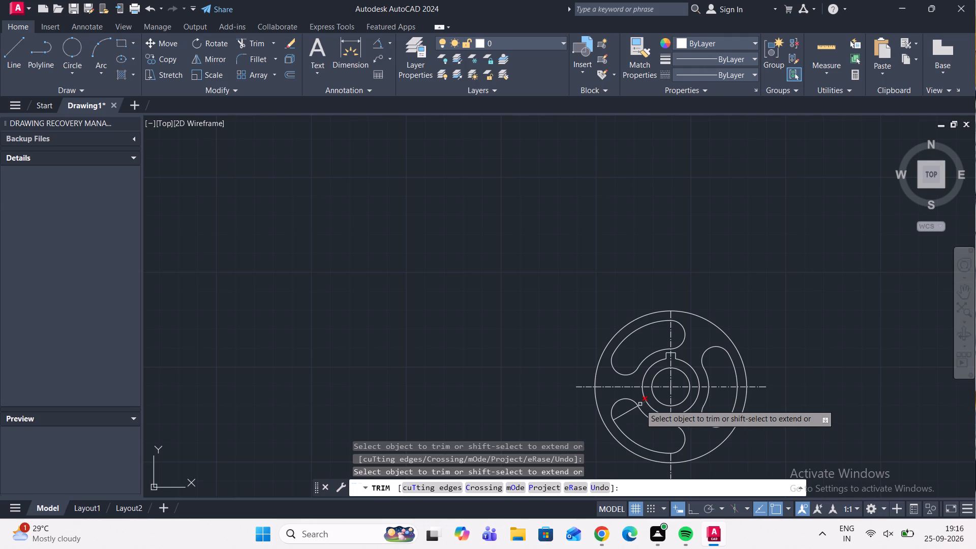
scroll(640, 404, "up", 2)
left_click(640, 404)
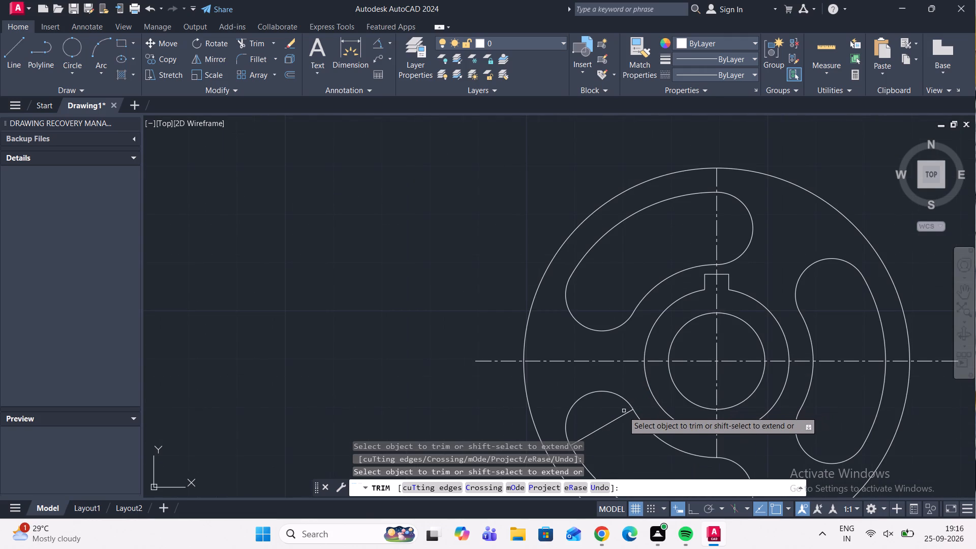
left_click(622, 415)
scroll(622, 415, "down", 3)
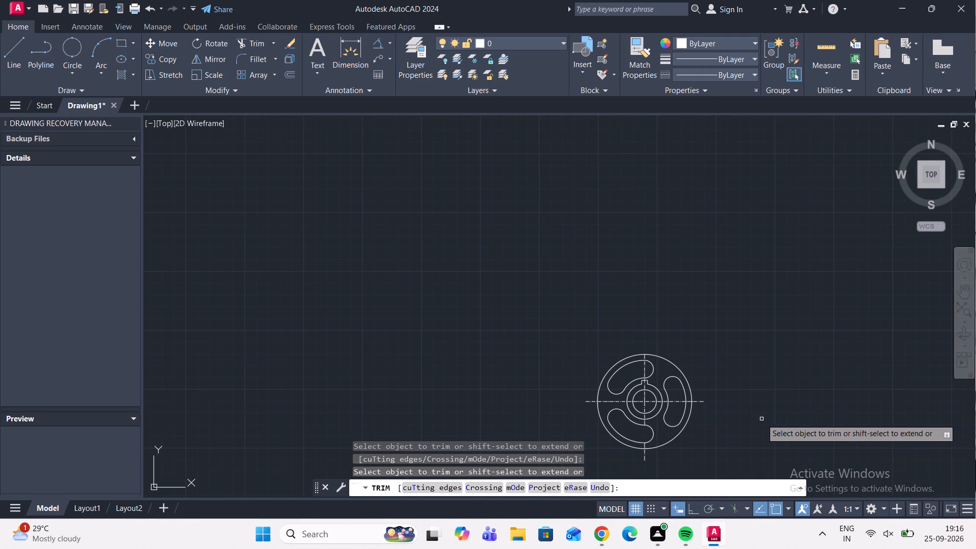
key("Escape")
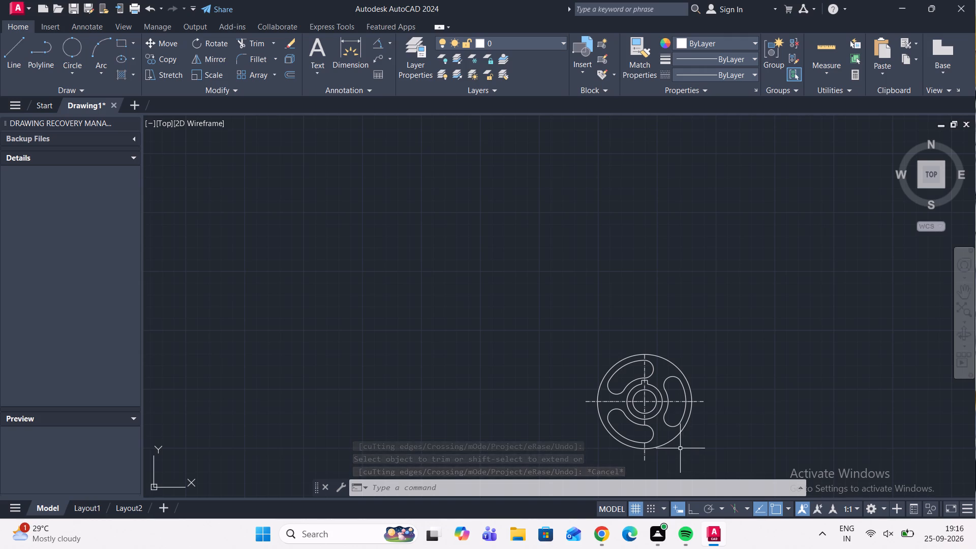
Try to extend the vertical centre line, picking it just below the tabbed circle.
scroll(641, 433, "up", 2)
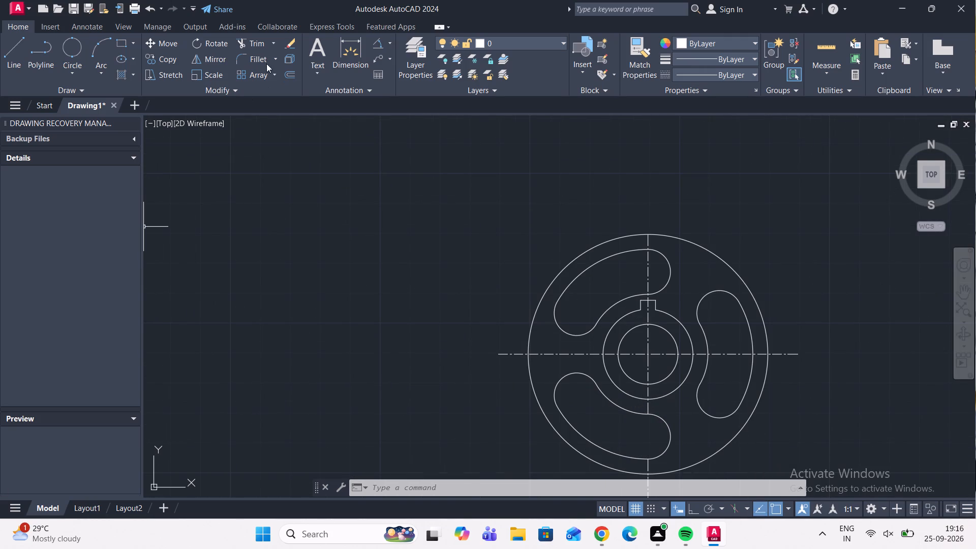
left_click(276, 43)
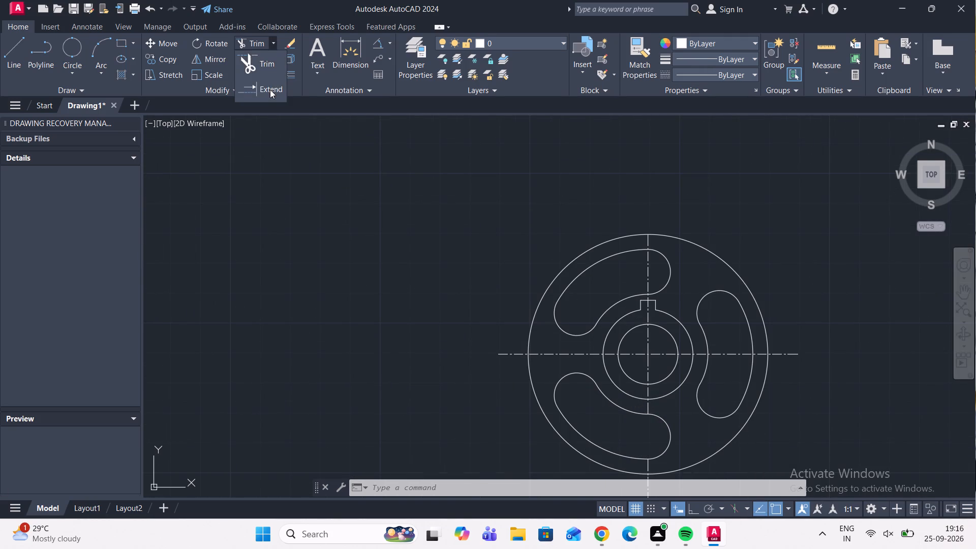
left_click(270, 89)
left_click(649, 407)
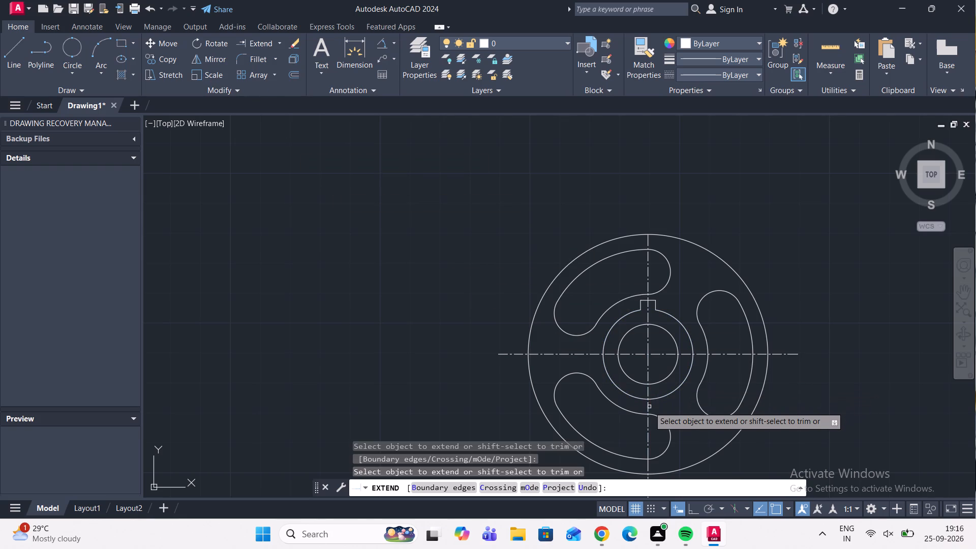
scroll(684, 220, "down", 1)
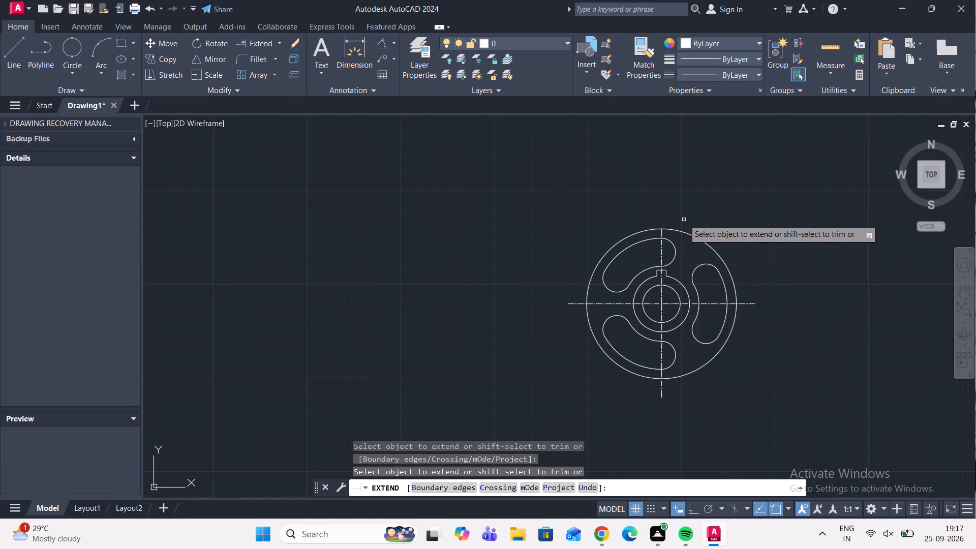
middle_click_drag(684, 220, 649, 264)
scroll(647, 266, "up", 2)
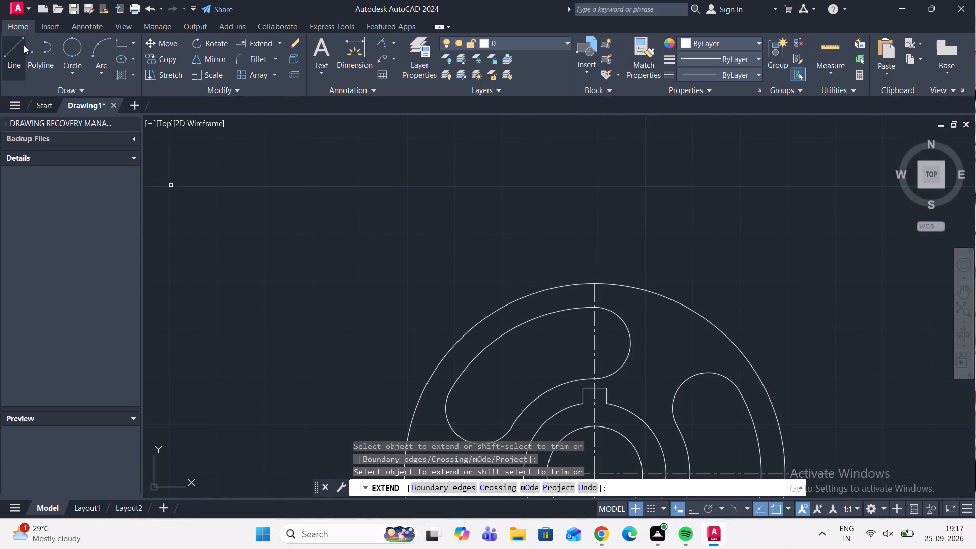
Draw a centre-radius circle from the intersection of the centre lines out to the end of the horizontal centre line.
left_click(70, 72)
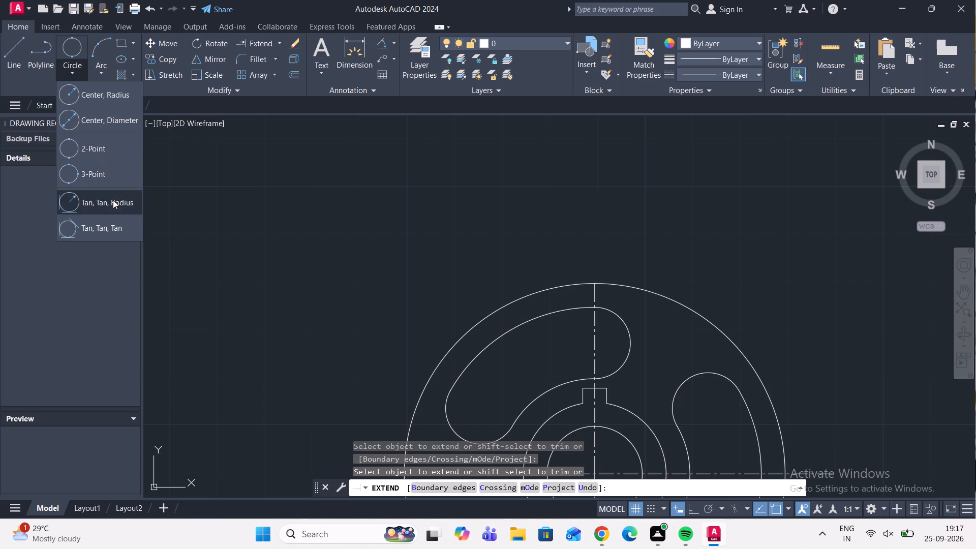
left_click(109, 103)
scroll(551, 328, "down", 1)
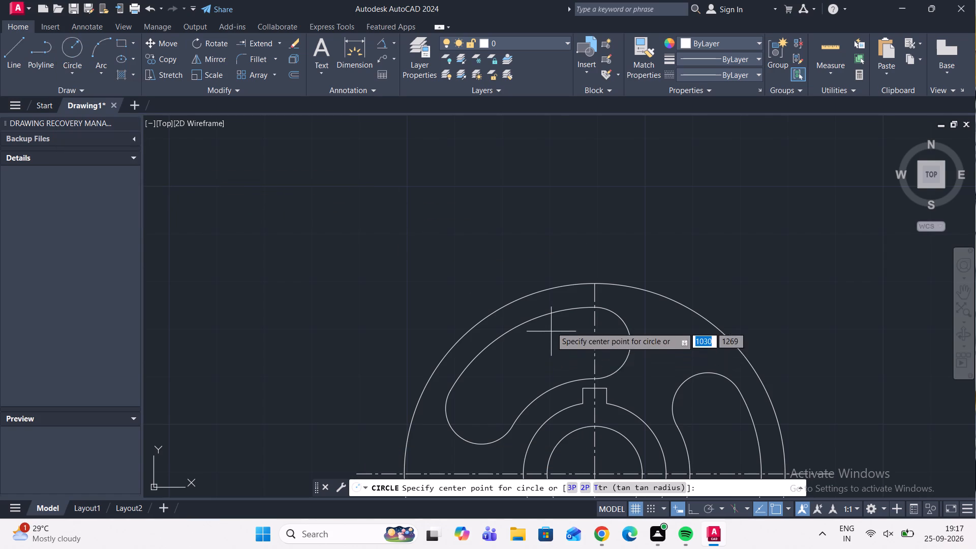
scroll(551, 323, "down", 1)
scroll(572, 379, "up", 3)
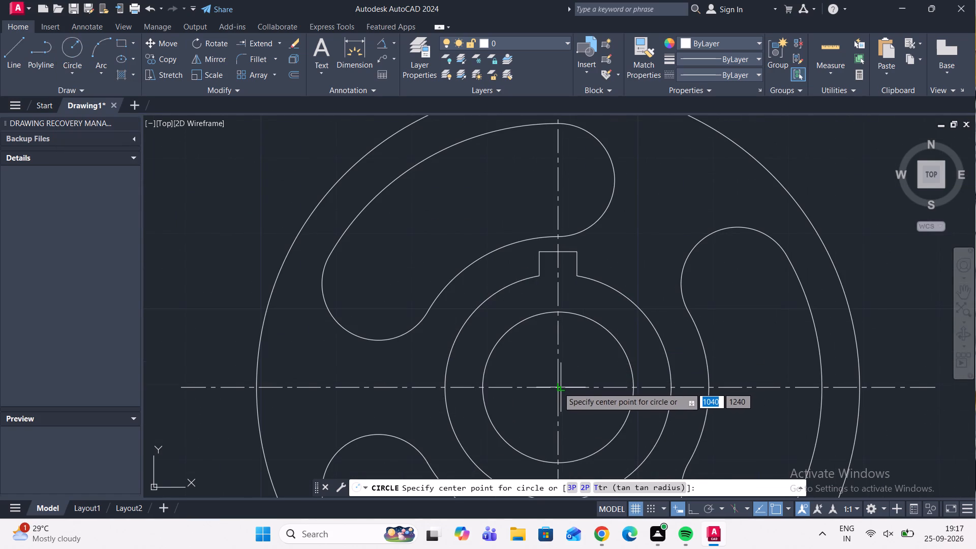
scroll(557, 387, "up", 1)
left_click(558, 388)
scroll(537, 301, "down", 4)
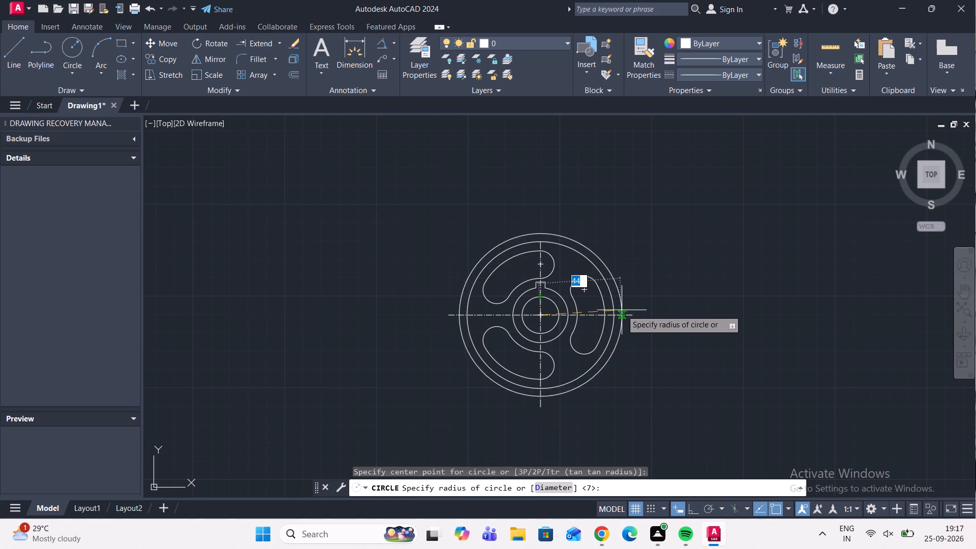
left_click(634, 314)
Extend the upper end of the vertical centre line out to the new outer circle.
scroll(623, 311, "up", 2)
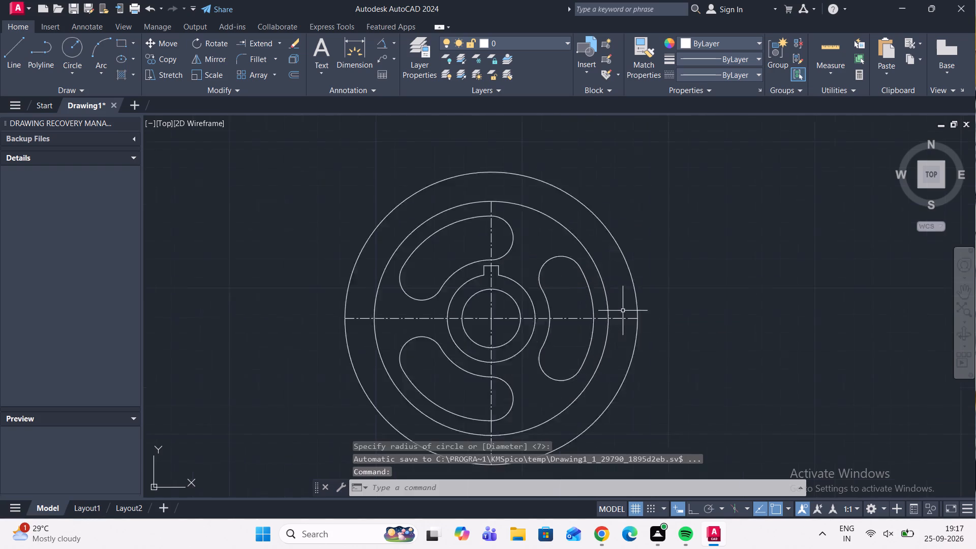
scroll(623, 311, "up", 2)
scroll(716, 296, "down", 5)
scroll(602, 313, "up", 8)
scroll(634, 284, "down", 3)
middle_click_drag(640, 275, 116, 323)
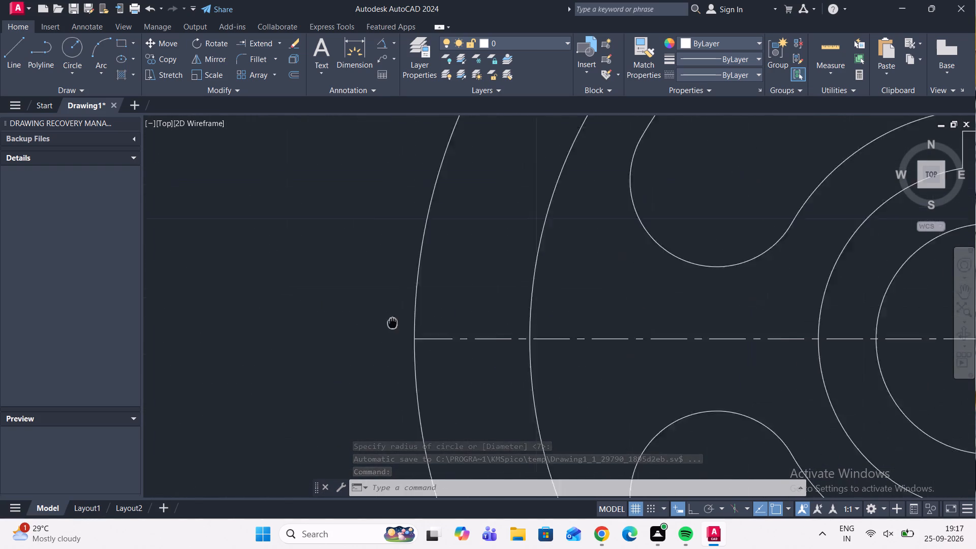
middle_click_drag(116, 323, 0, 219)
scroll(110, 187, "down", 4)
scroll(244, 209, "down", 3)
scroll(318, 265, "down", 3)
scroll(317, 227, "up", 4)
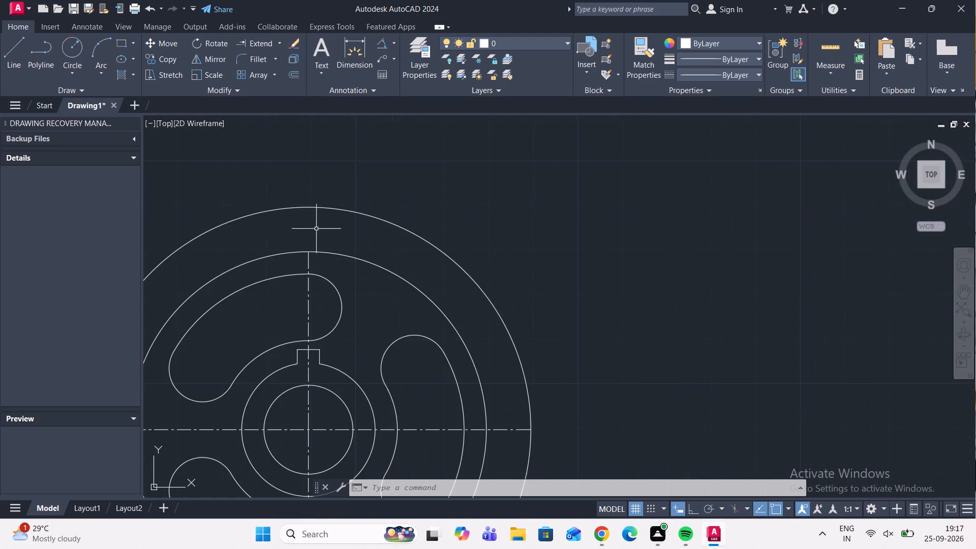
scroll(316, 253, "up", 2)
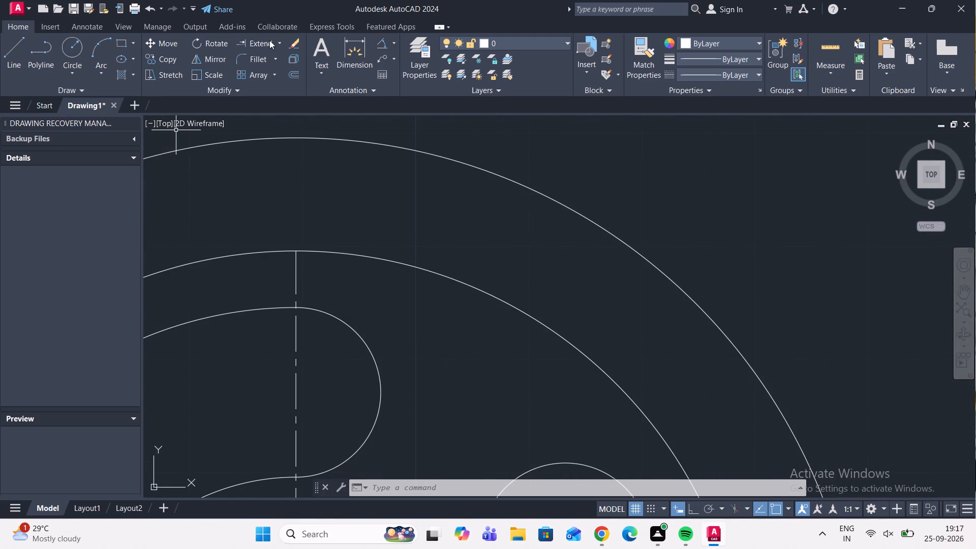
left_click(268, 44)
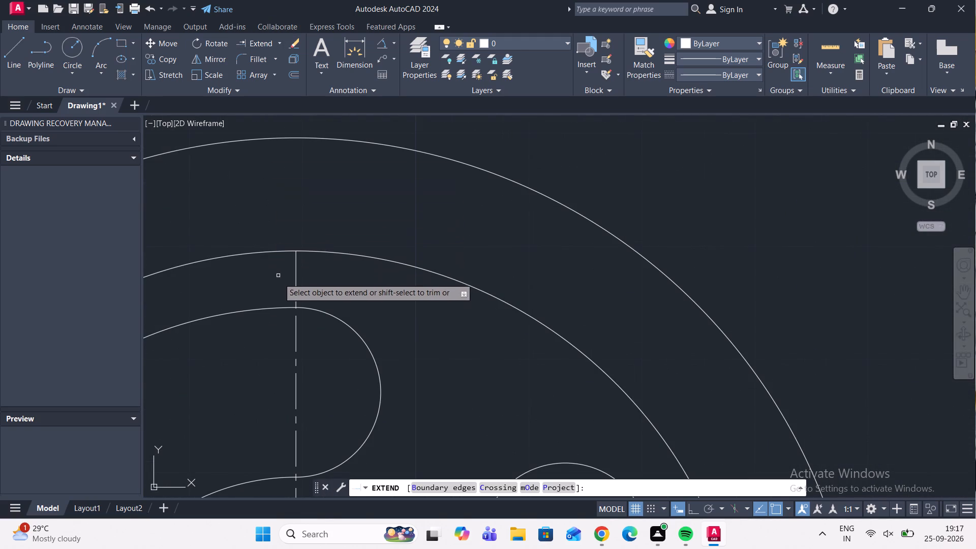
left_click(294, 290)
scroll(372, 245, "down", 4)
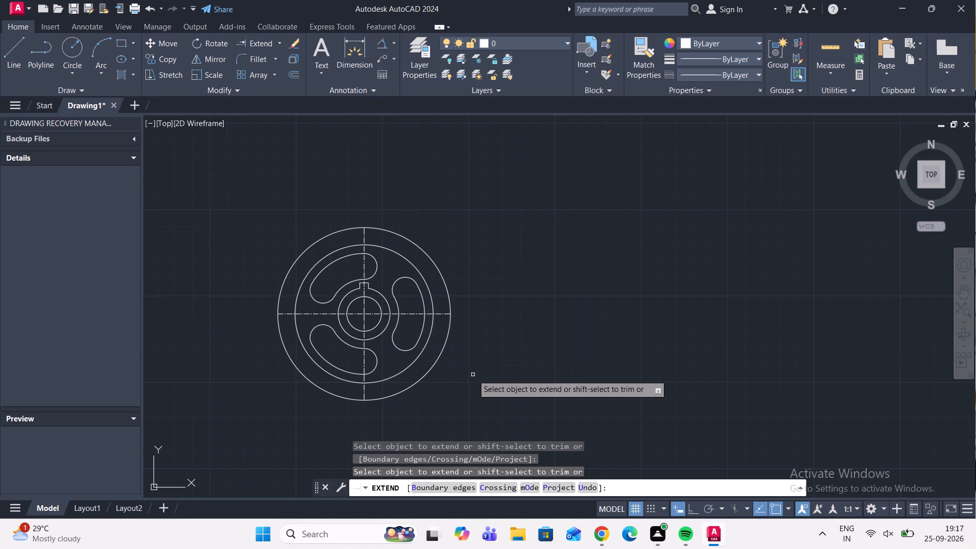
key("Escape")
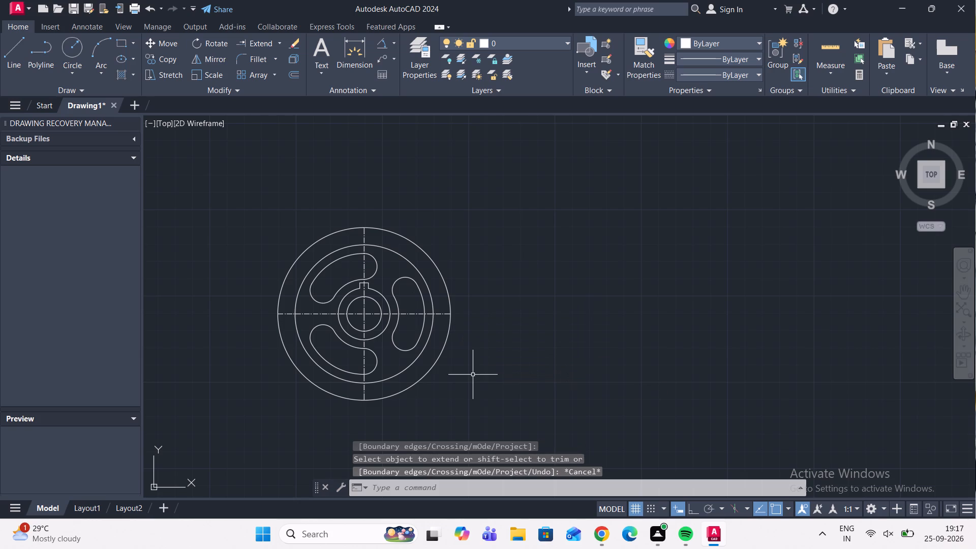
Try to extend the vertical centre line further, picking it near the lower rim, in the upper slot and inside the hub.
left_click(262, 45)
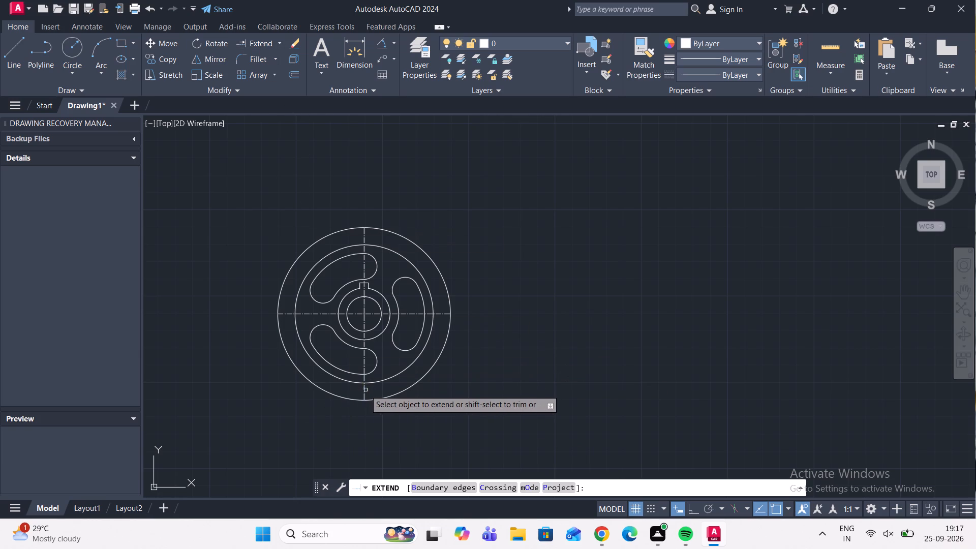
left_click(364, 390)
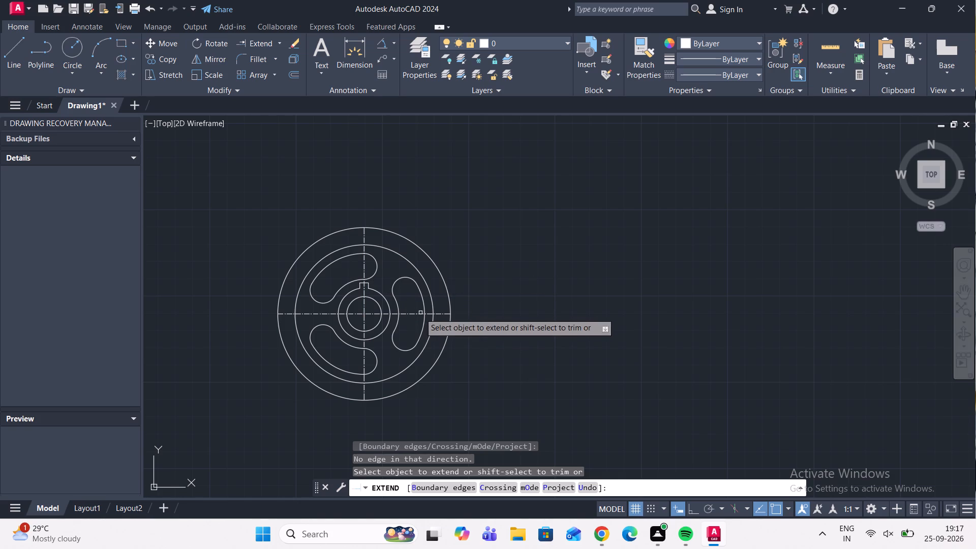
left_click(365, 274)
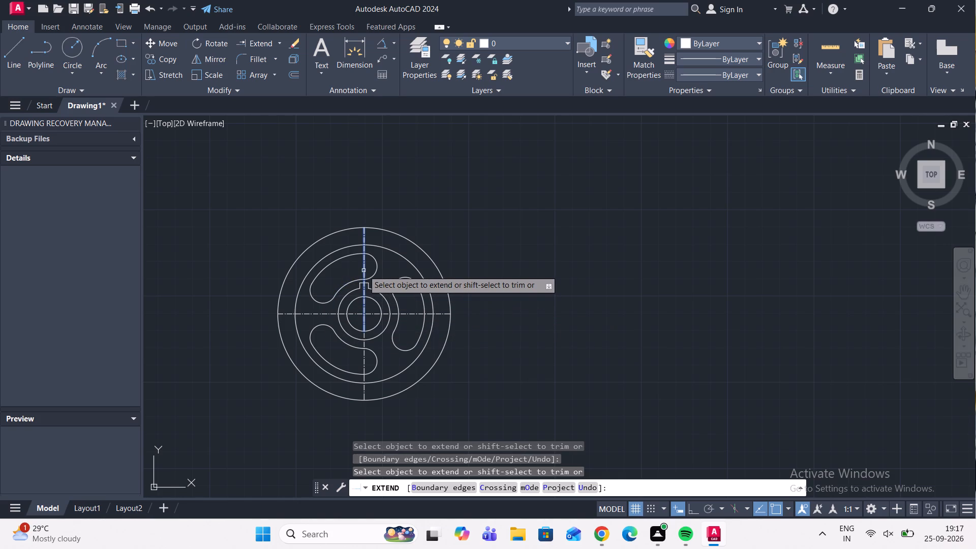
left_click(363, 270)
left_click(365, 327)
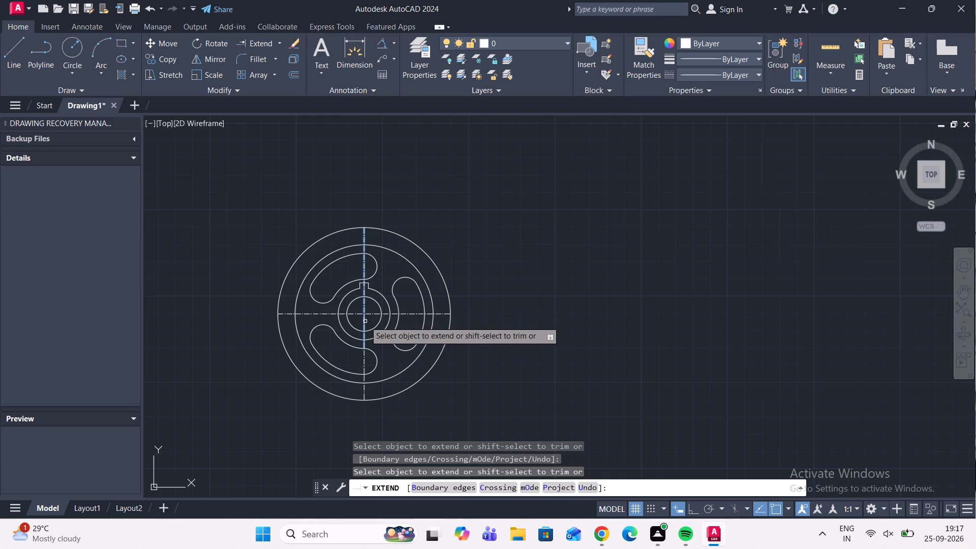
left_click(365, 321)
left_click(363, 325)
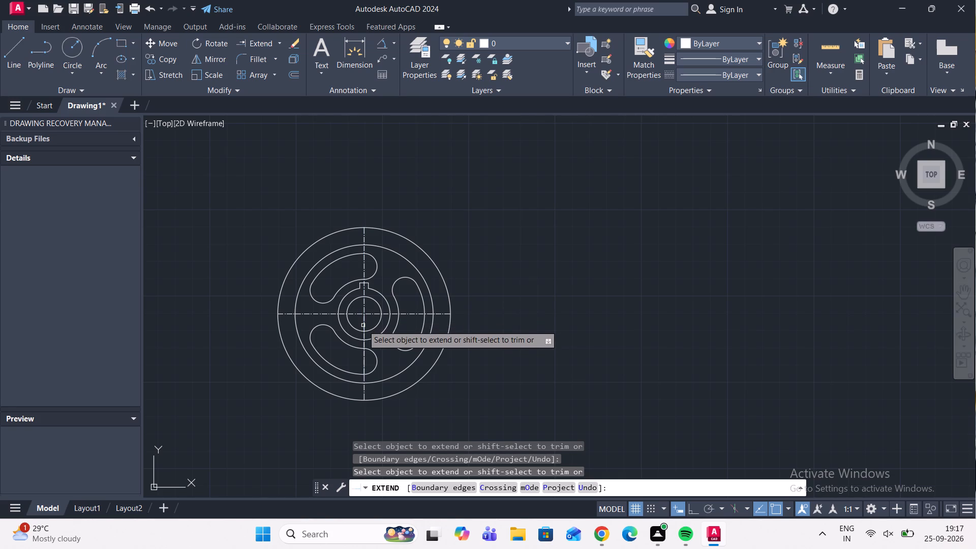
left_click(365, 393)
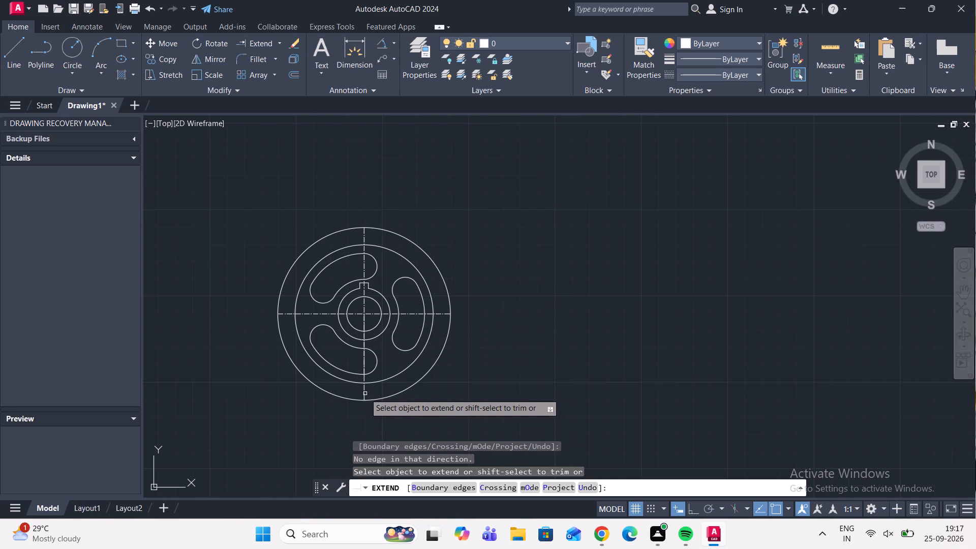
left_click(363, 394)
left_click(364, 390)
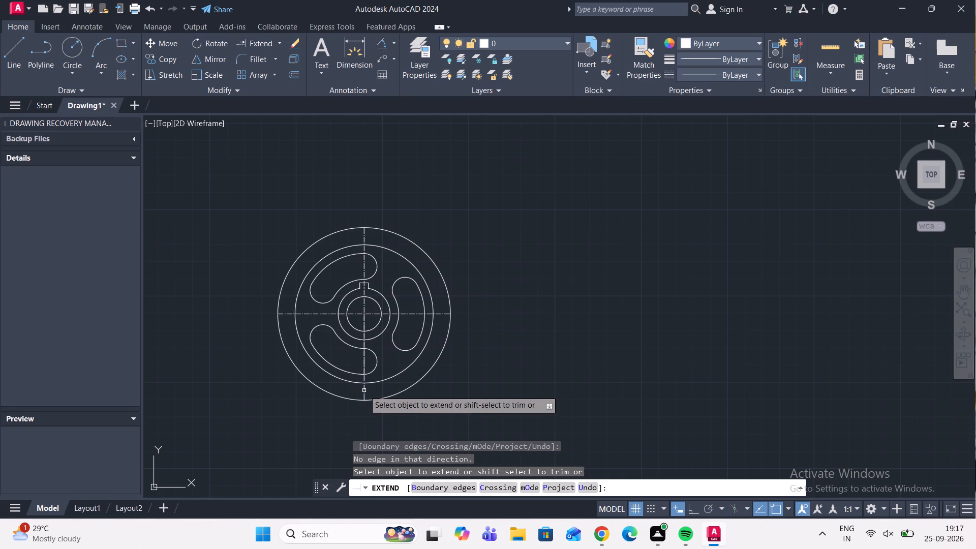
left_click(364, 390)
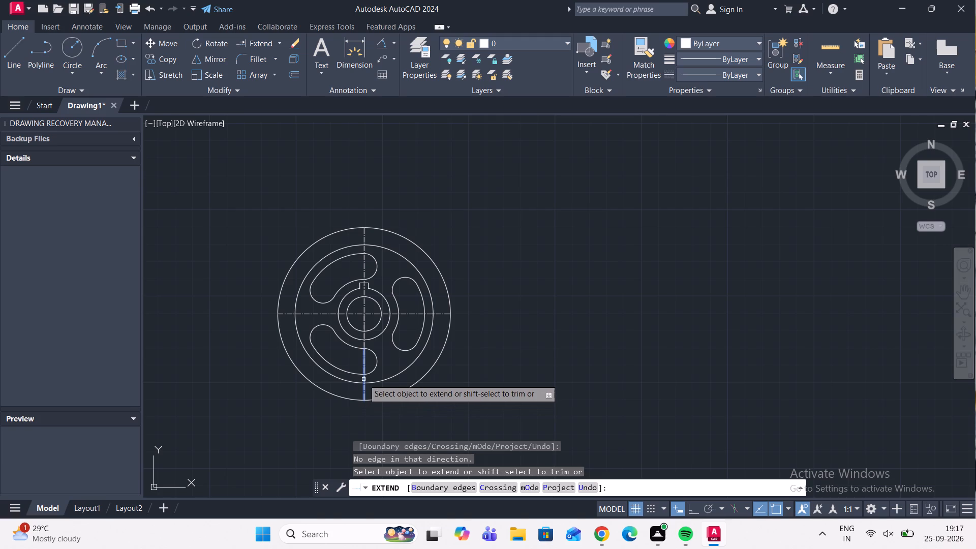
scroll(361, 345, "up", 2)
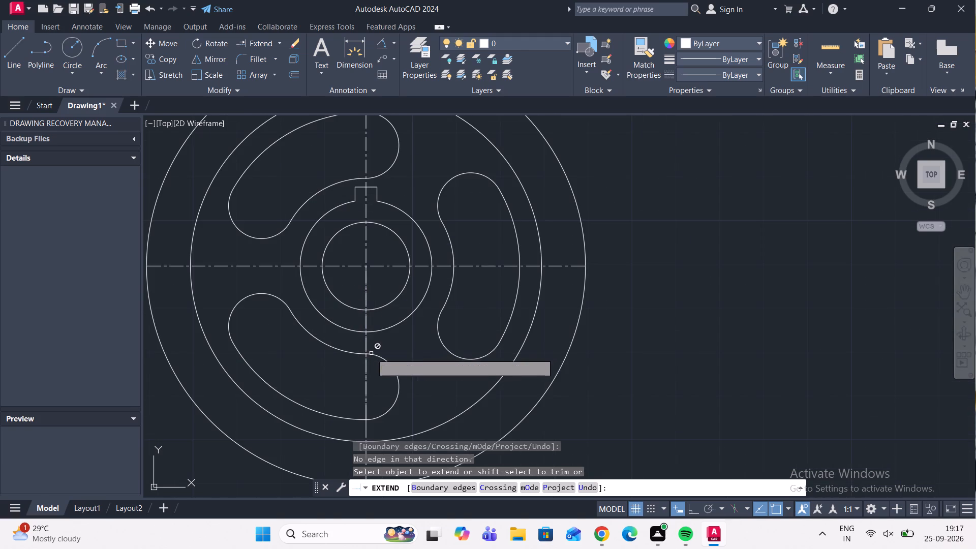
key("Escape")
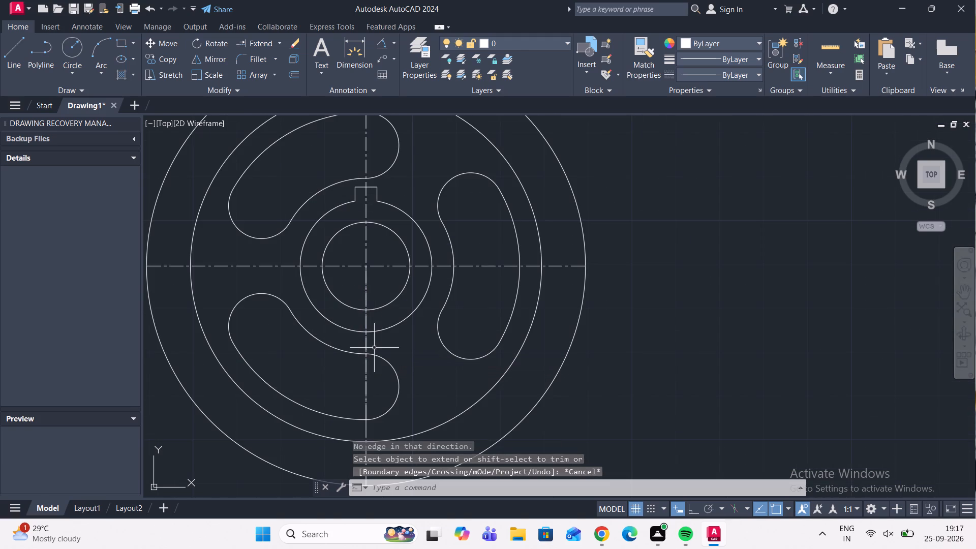
Delete the two overlapping vertical centre line pieces that pass between the hub and the lower slot.
scroll(374, 348, "up", 2)
left_click(353, 347)
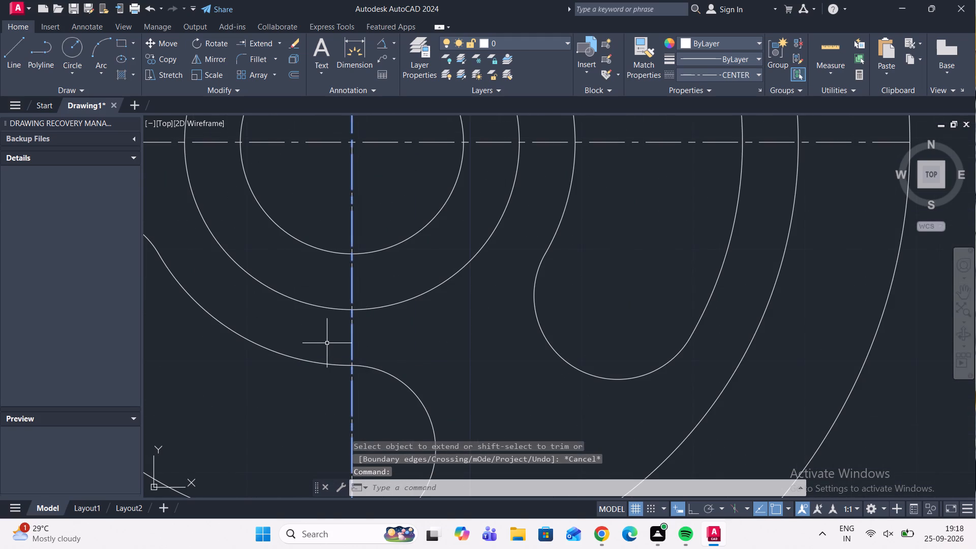
key("Delete")
scroll(326, 343, "down", 2)
scroll(354, 340, "up", 1)
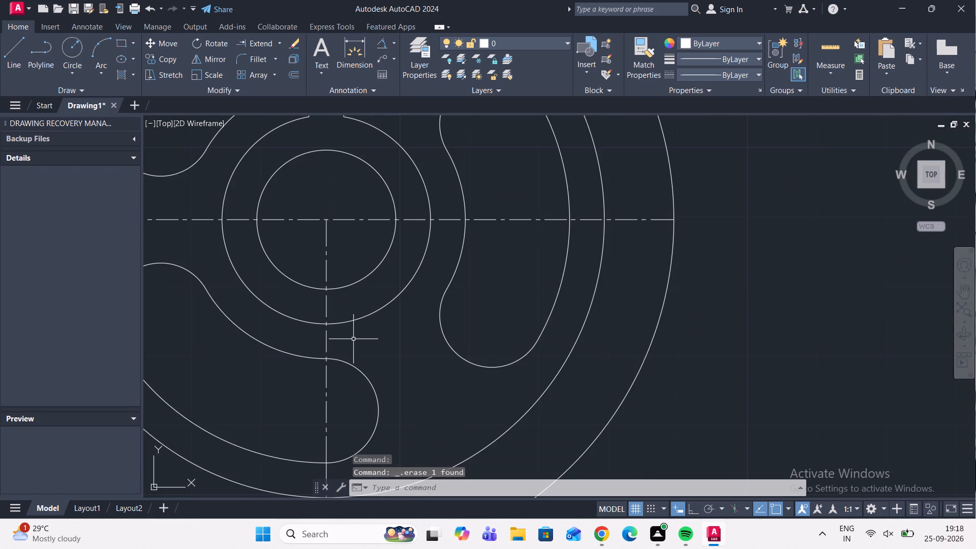
scroll(342, 345, "up", 1)
left_click(341, 345)
left_click(298, 347)
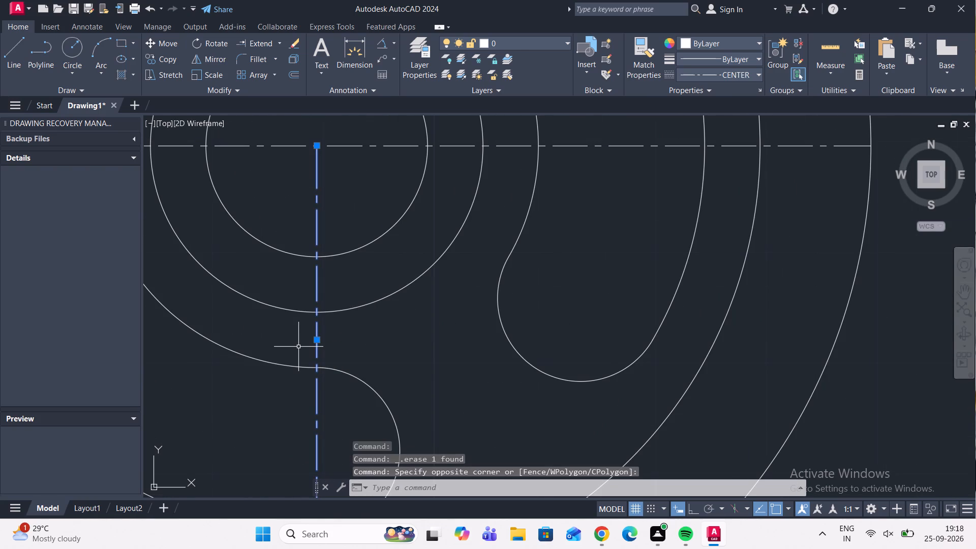
key("Delete")
scroll(300, 346, "down", 3)
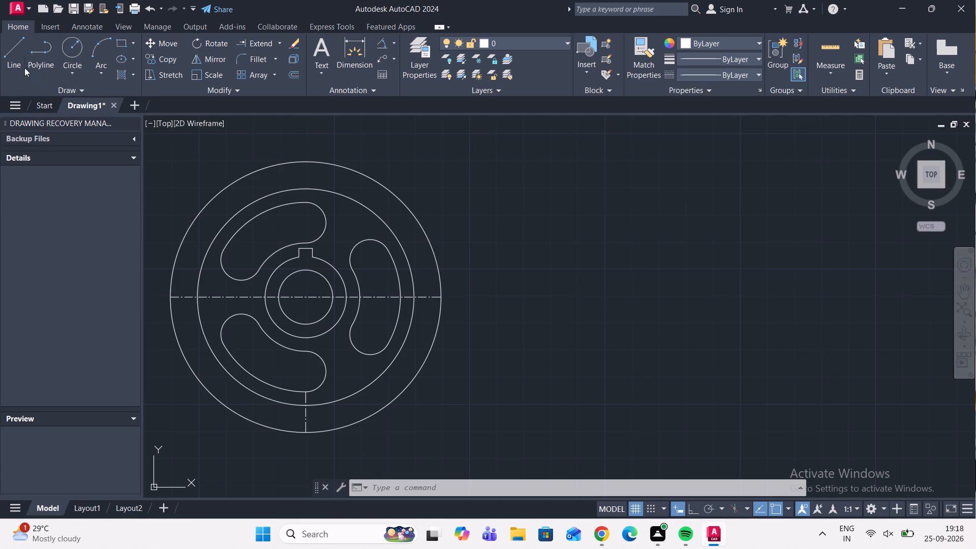
Trim away the leftover vertical centre line stub between the lower slot and the outer circle.
left_click(10, 51)
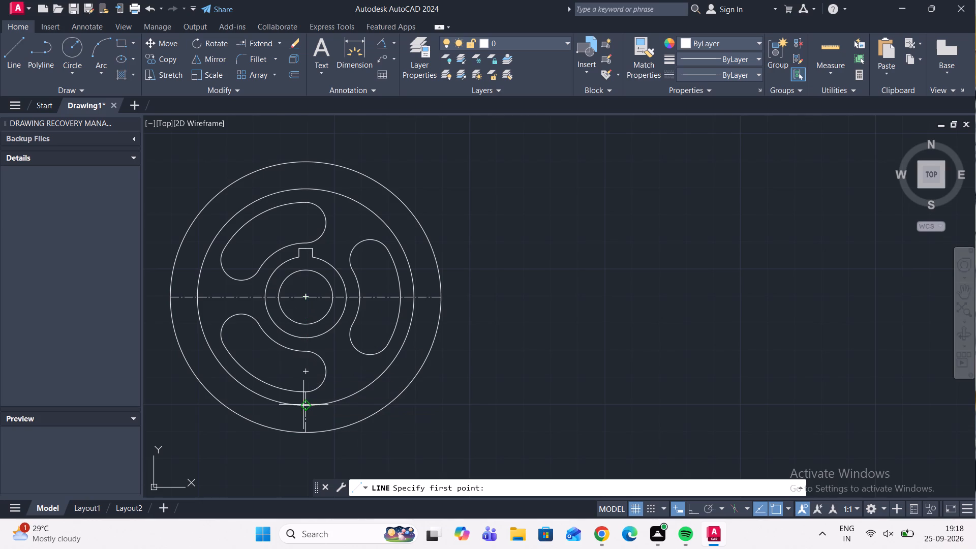
key("Escape")
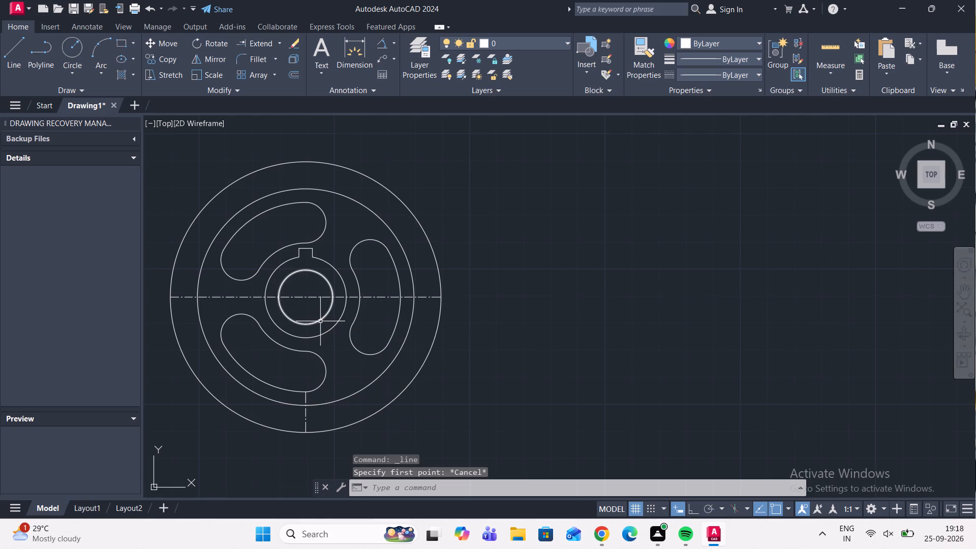
left_click(279, 42)
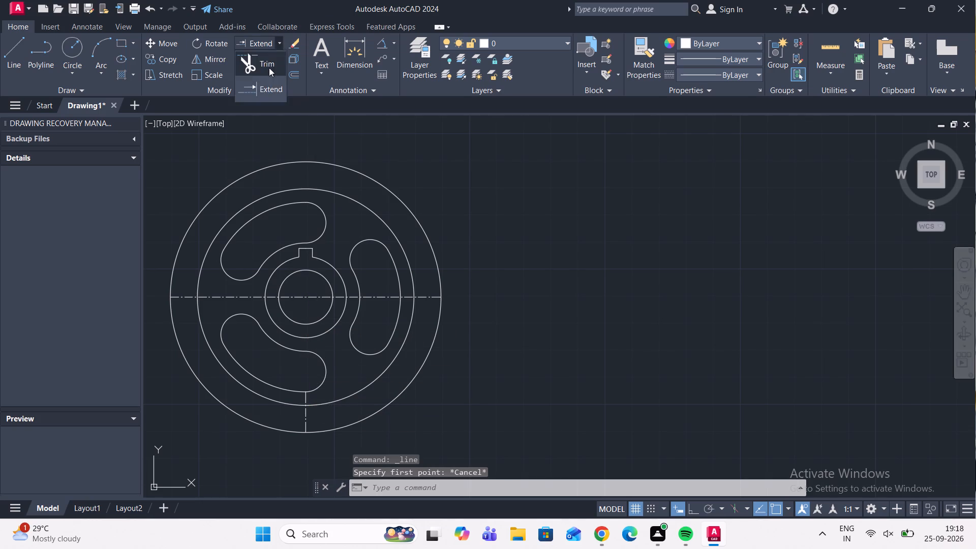
left_click(269, 68)
left_click(305, 399)
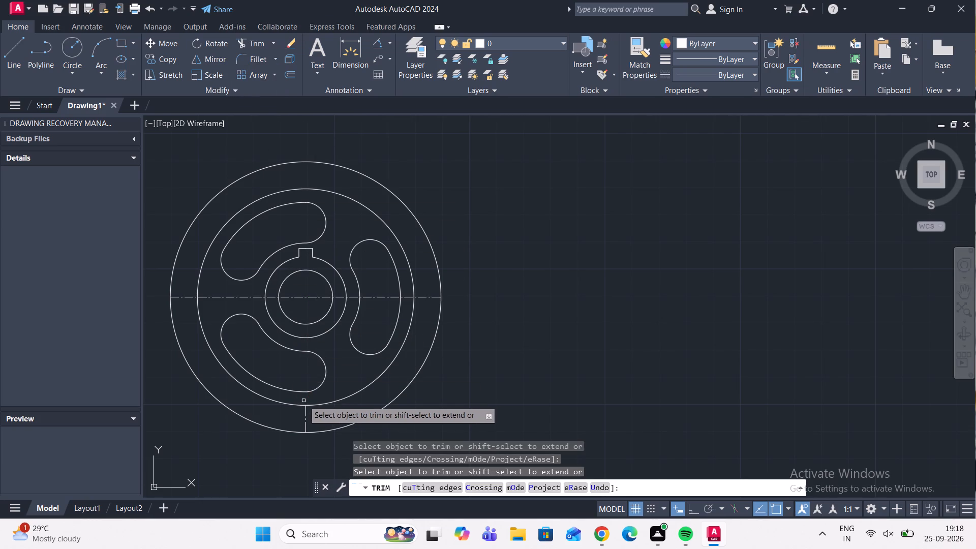
left_click(306, 416)
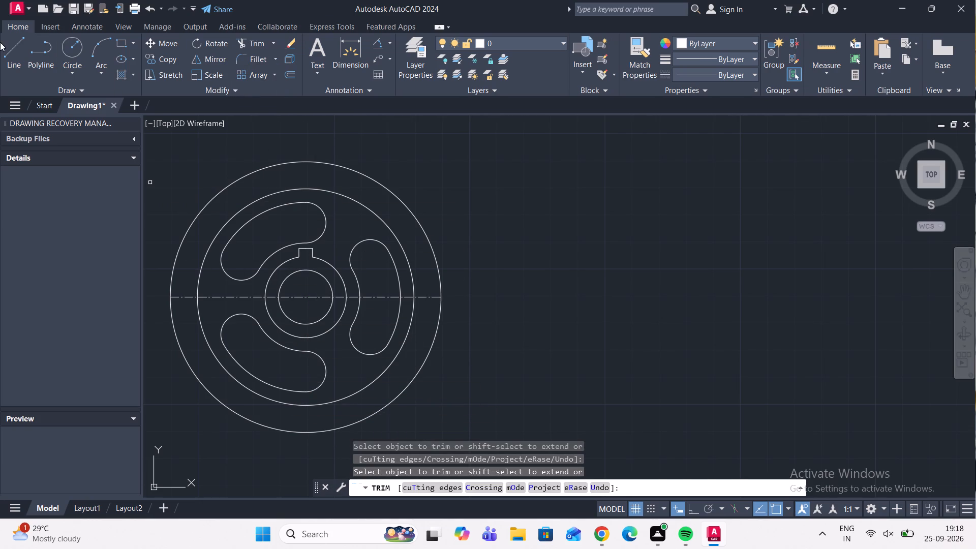
Draw a vertical line about 129 long through the centre with Ortho on, from below the outer circle to above it.
left_click(19, 52)
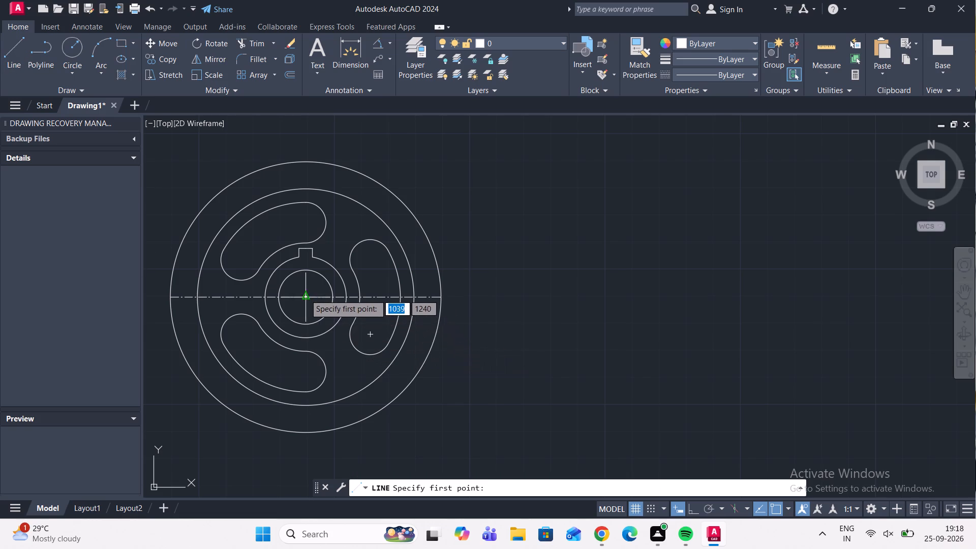
left_click(307, 481)
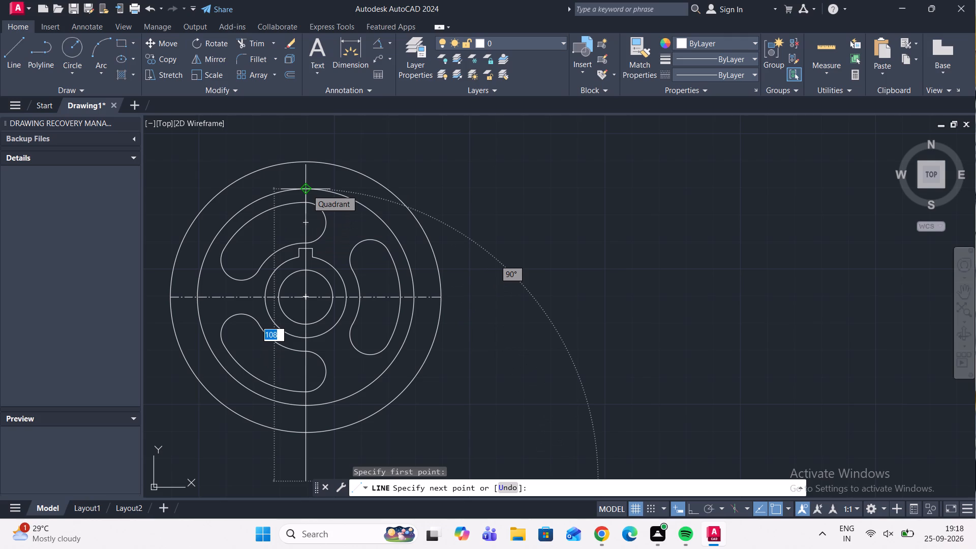
key("F8")
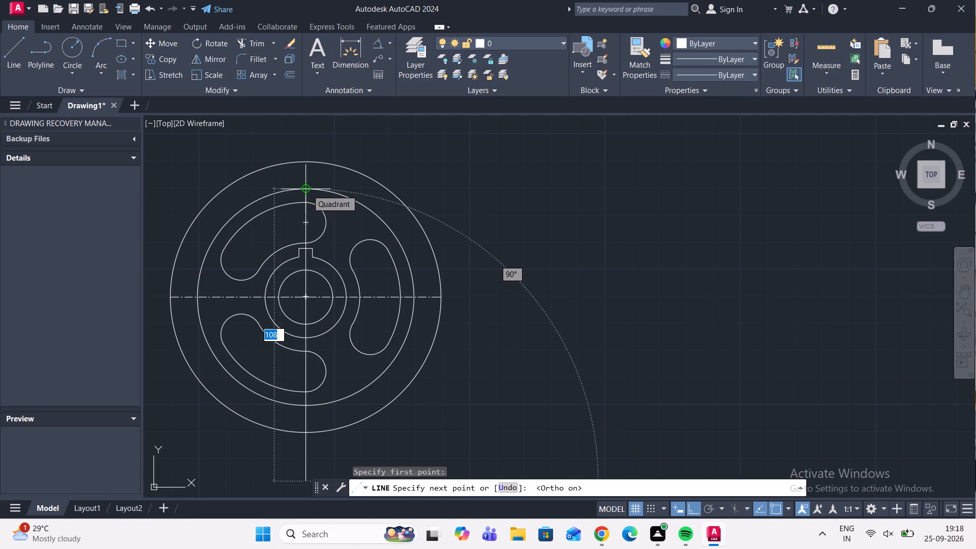
scroll(284, 154, "up", 1)
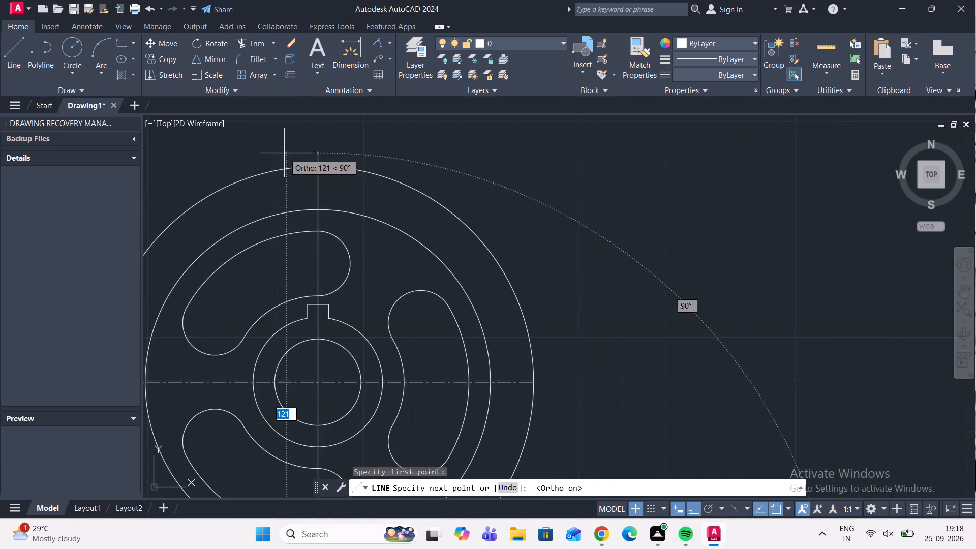
middle_click_drag(284, 153, 265, 307)
scroll(271, 266, "down", 2)
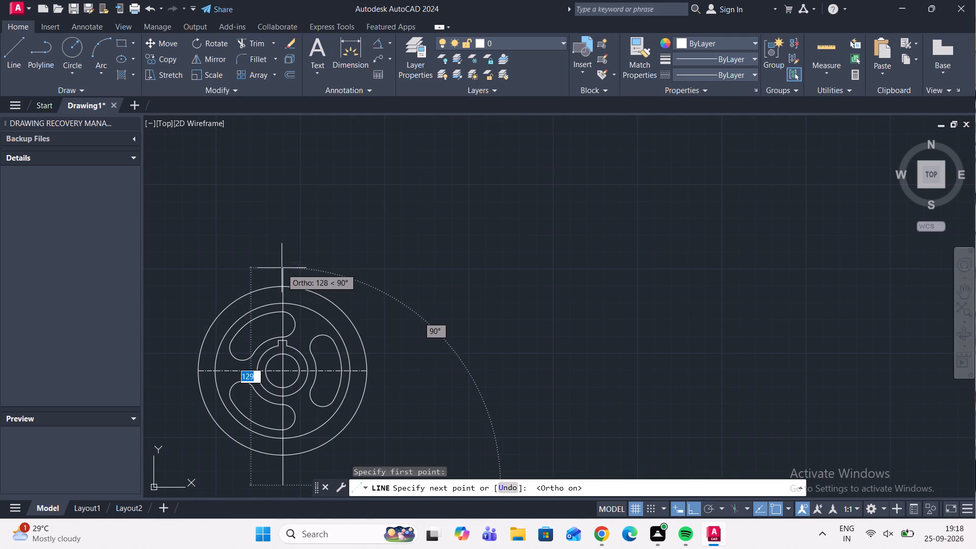
left_click(282, 267)
key("Escape")
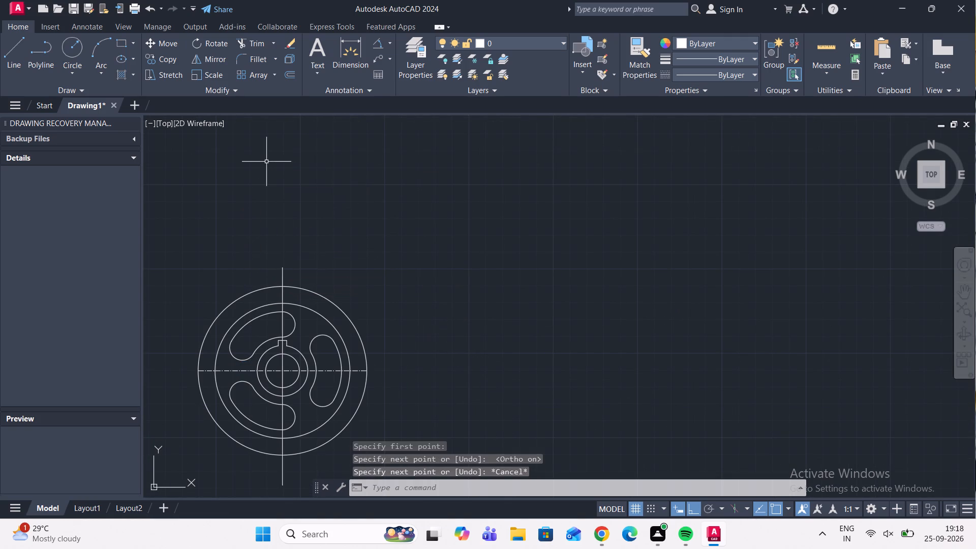
Trim the vertical centre line's ends that project above and below the outer circle.
left_click(255, 47)
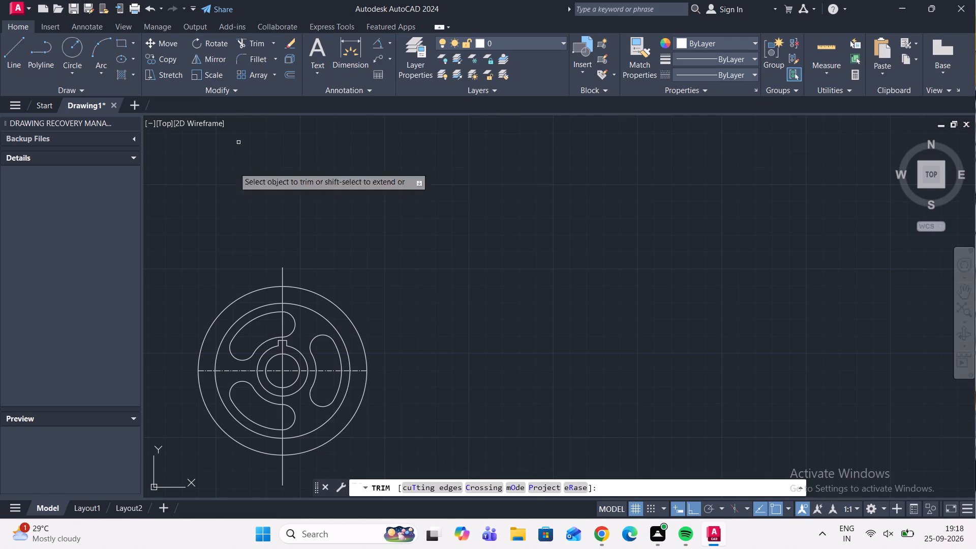
left_click(284, 283)
scroll(308, 222, "down", 3)
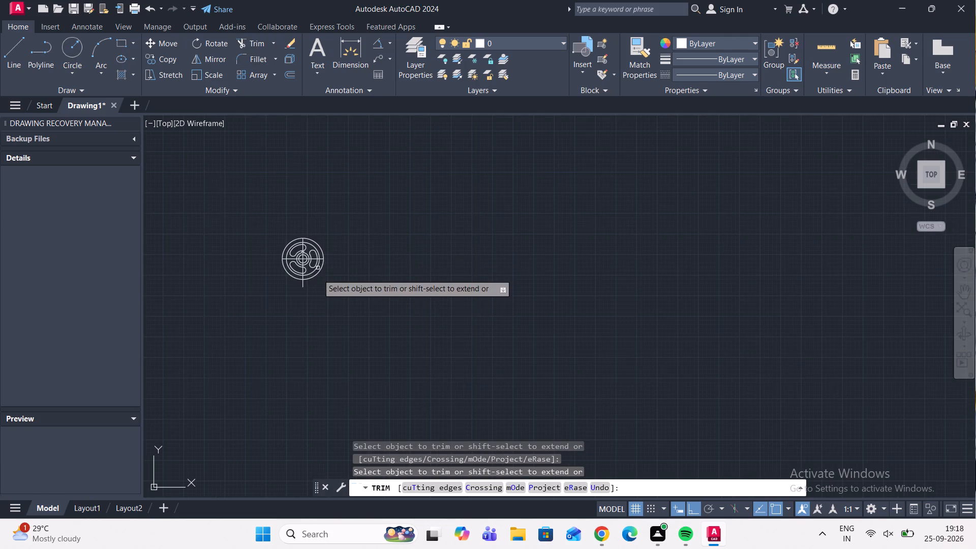
scroll(301, 252, "up", 4)
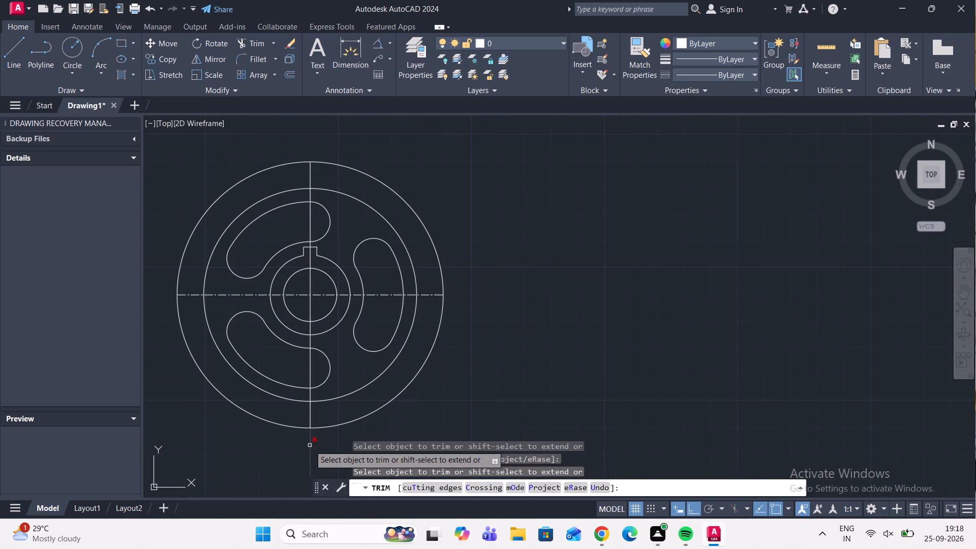
left_click(310, 445)
key("Escape")
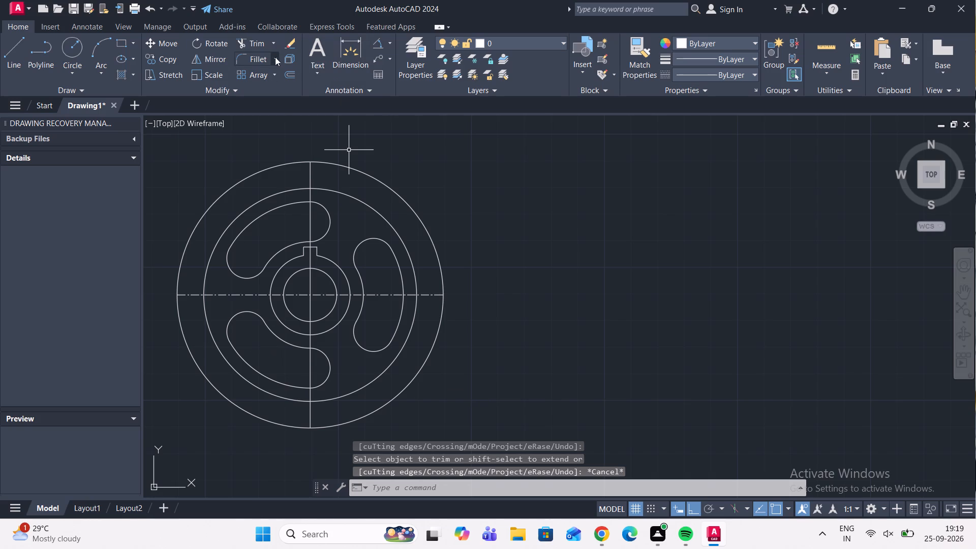
Match the properties of the horizontal centre line onto the vertical line through the centre.
left_click(634, 49)
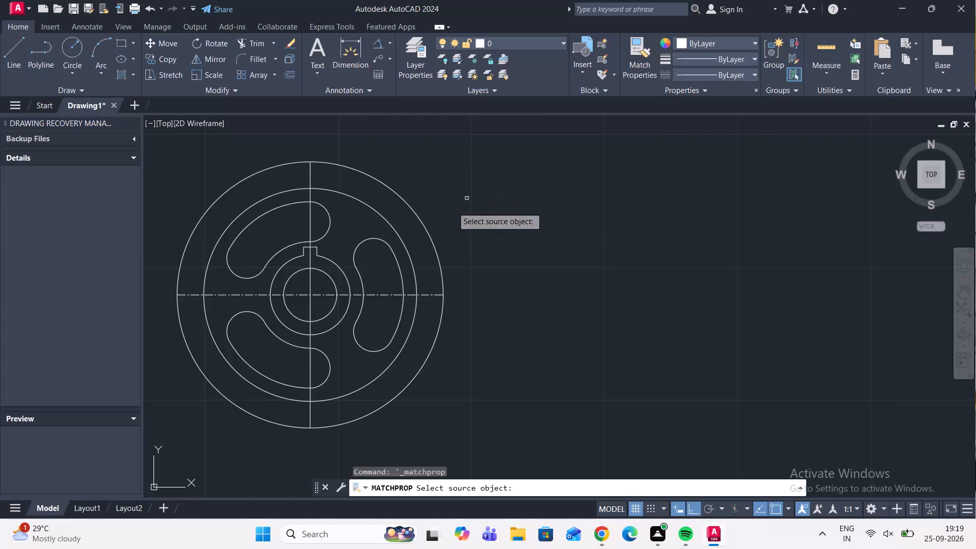
left_click(391, 295)
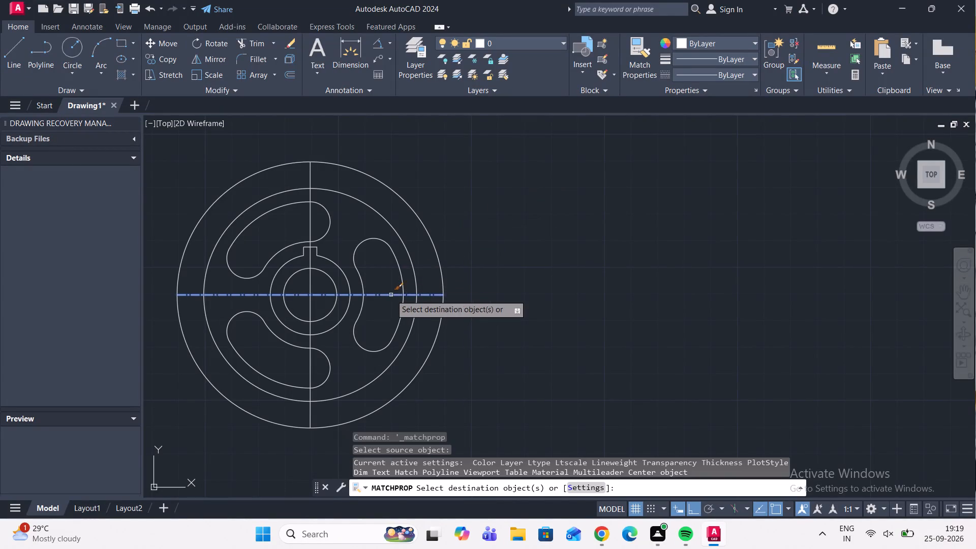
left_click(312, 175)
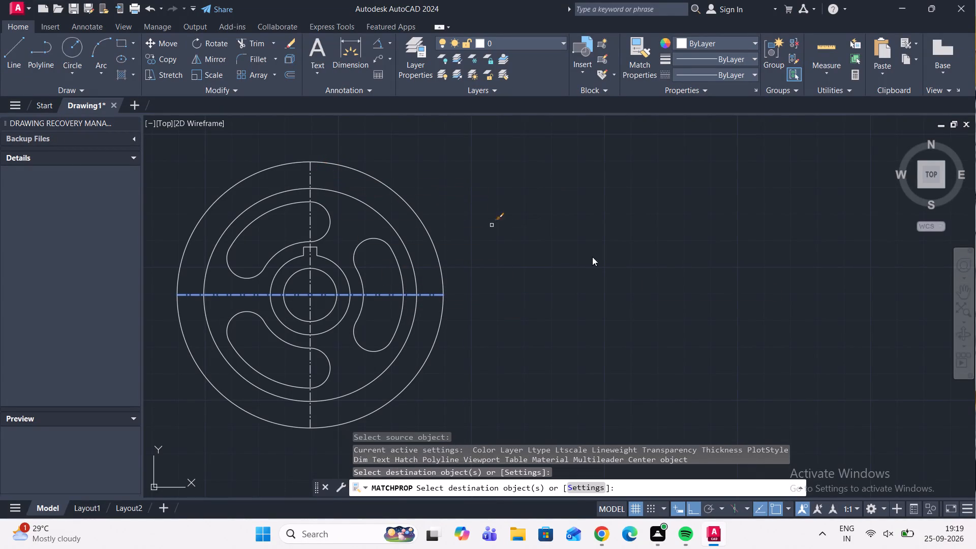
key("Escape")
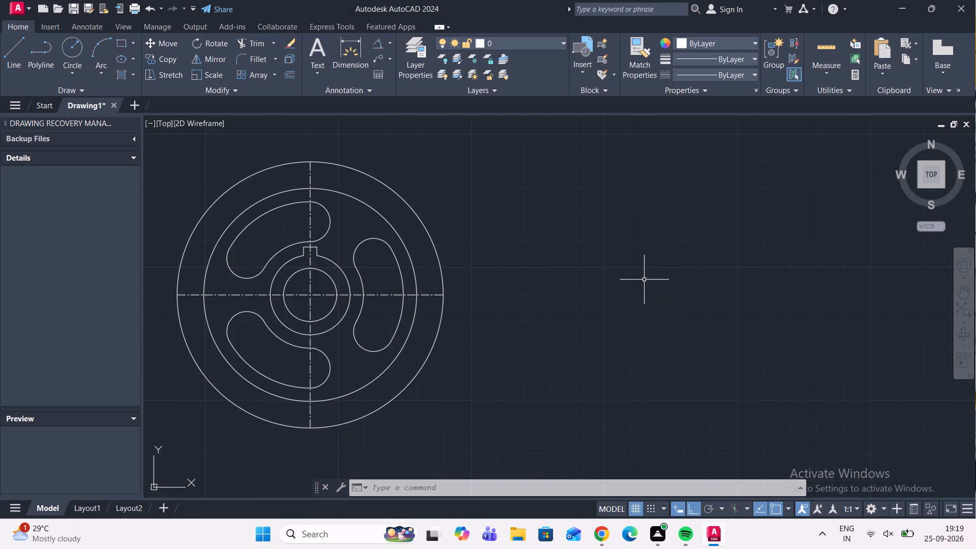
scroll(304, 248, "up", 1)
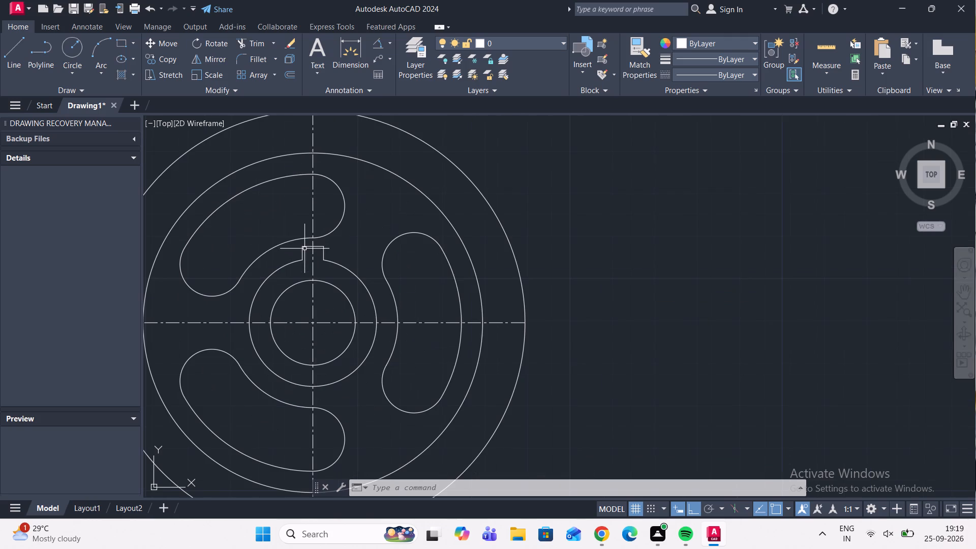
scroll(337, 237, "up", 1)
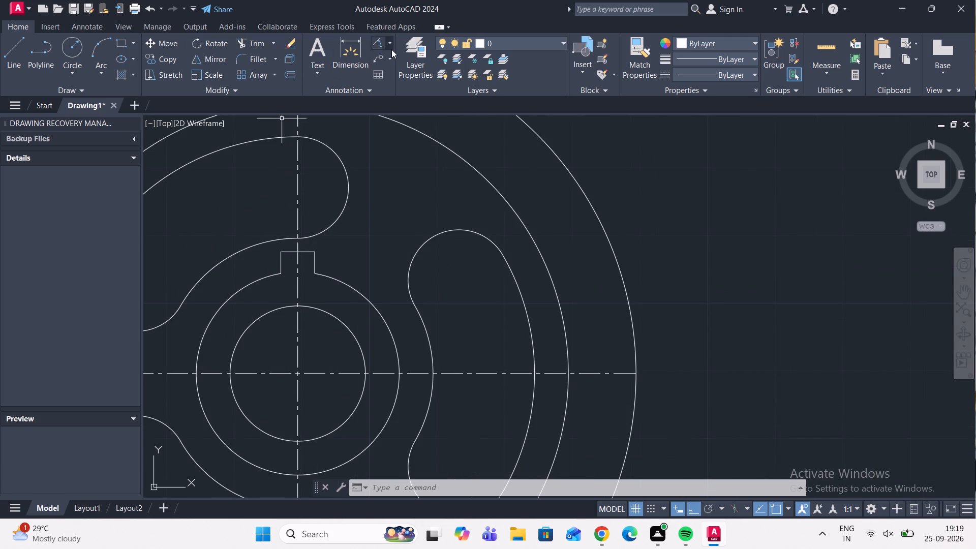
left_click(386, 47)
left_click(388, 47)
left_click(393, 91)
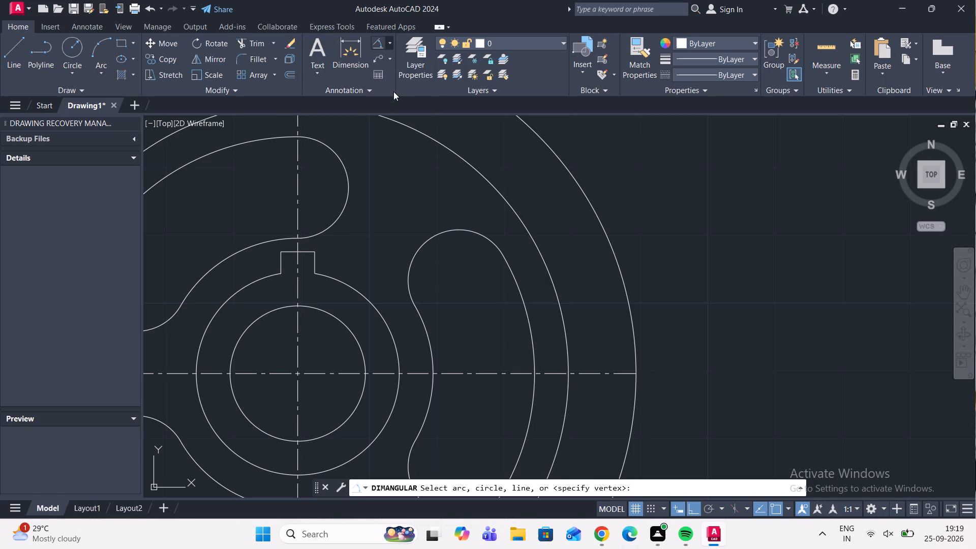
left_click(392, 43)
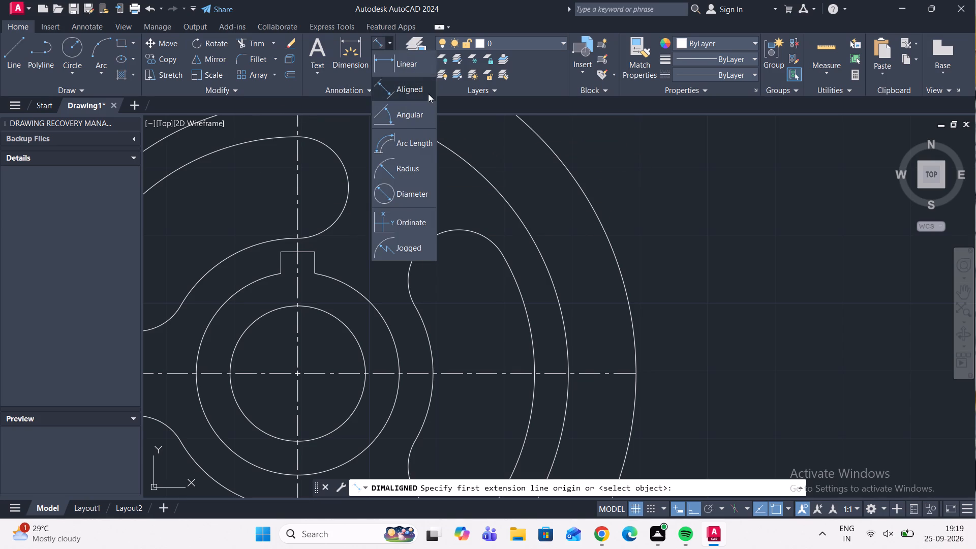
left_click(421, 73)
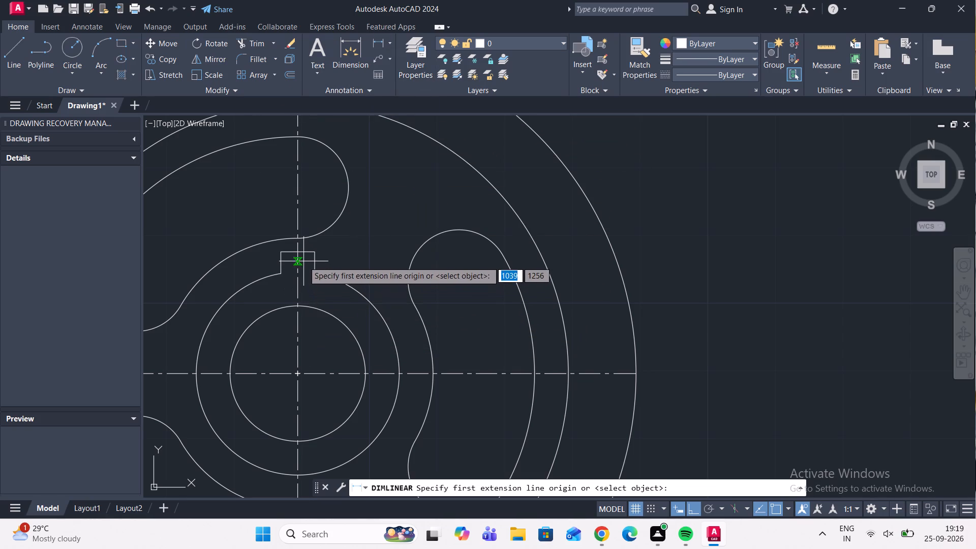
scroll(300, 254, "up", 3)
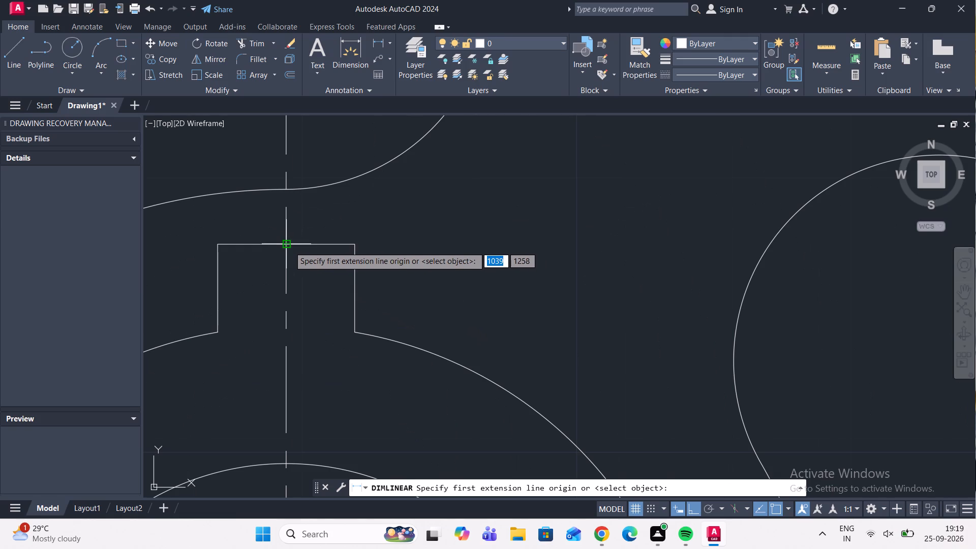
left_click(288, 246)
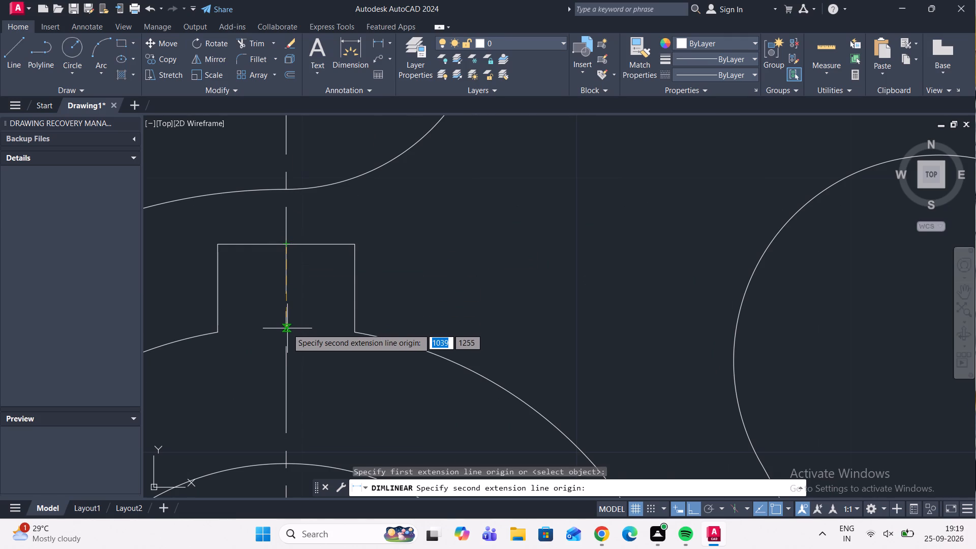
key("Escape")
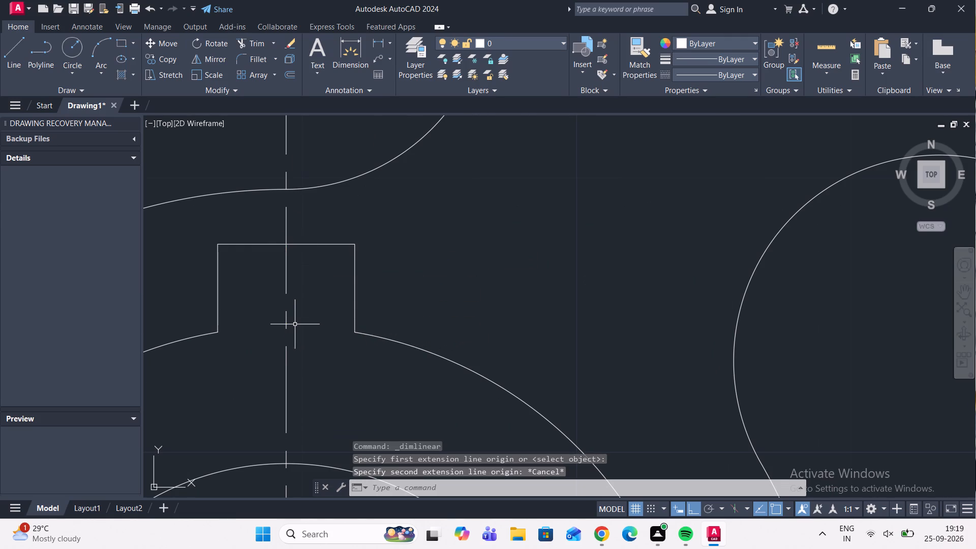
Extend the hub circle's arc from the tab's left base corner to the vertical centre line.
left_click(271, 47)
left_click(273, 84)
scroll(337, 201, "down", 2)
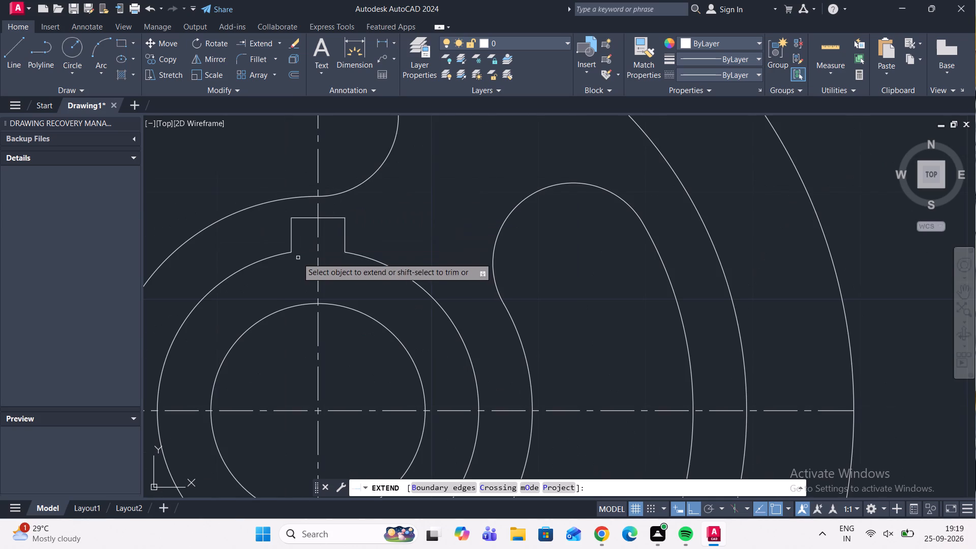
left_click(286, 255)
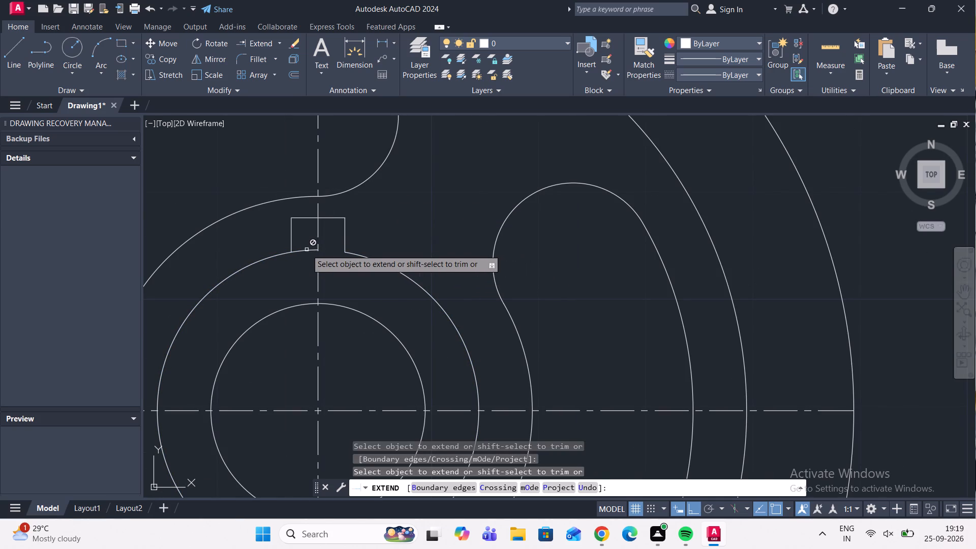
scroll(317, 251, "up", 2)
scroll(317, 251, "down", 4)
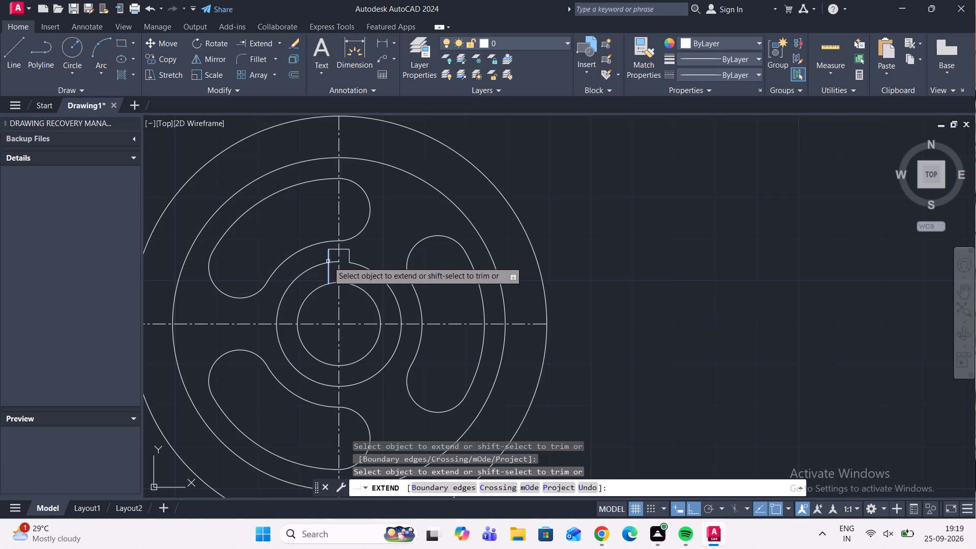
scroll(330, 264, "up", 2)
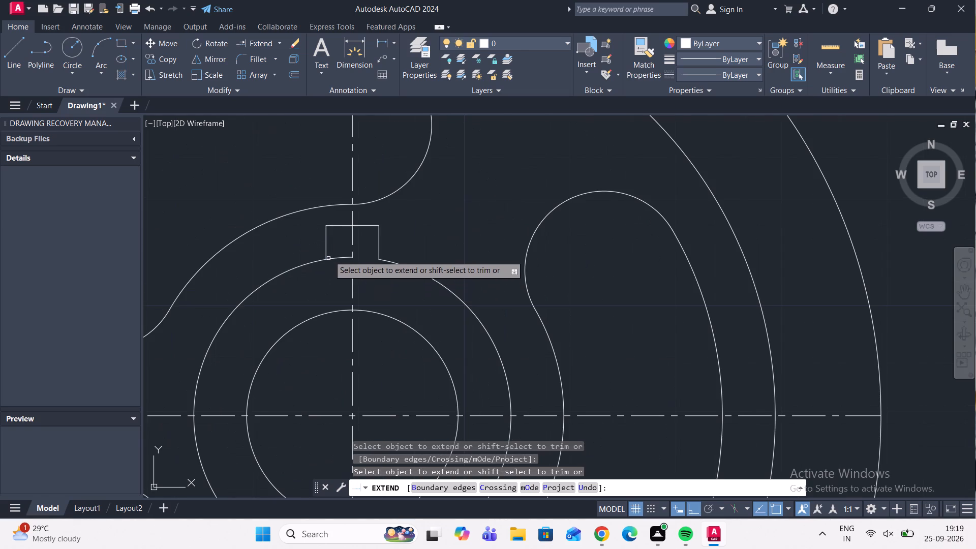
key("Escape")
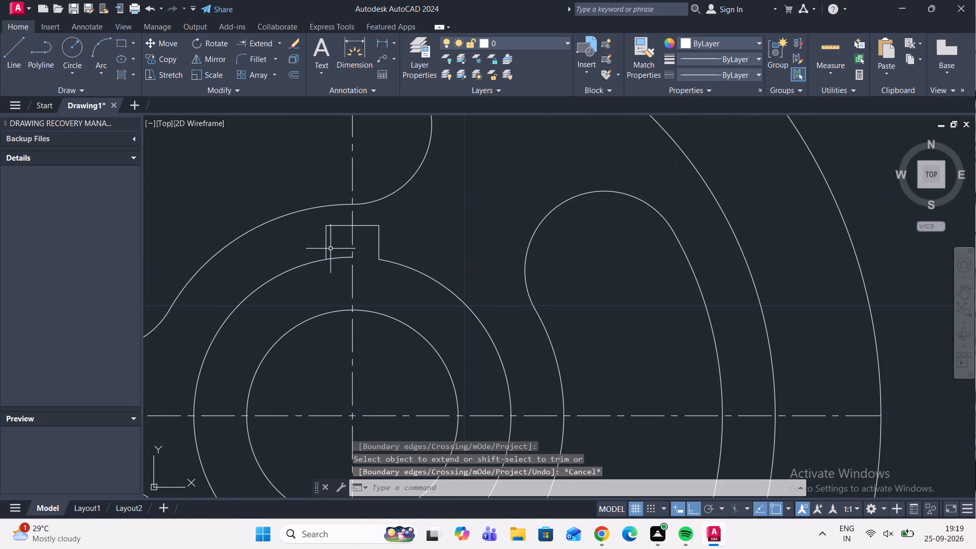
Add a vertical linear dimension for the tab's height, from its top edge to the hub arc, placed right of the tab.
left_click(383, 42)
scroll(357, 228, "up", 2)
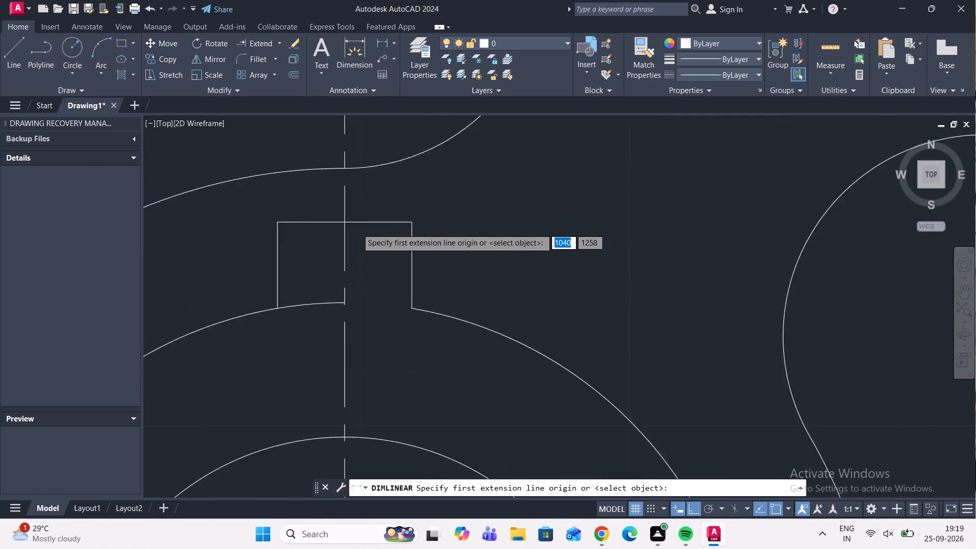
scroll(357, 228, "up", 2)
left_click(323, 215)
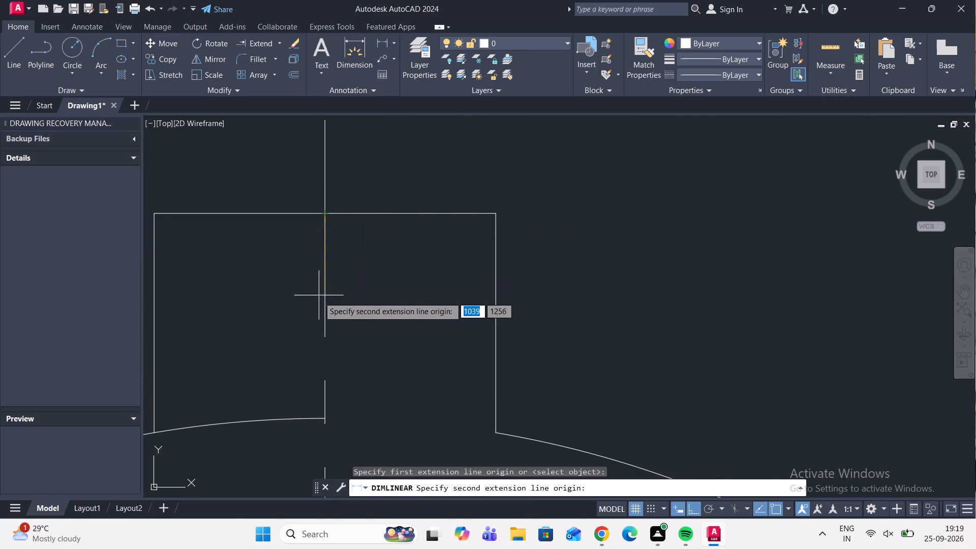
scroll(325, 289, "down", 1)
scroll(318, 371, "up", 4)
scroll(361, 373, "up", 3)
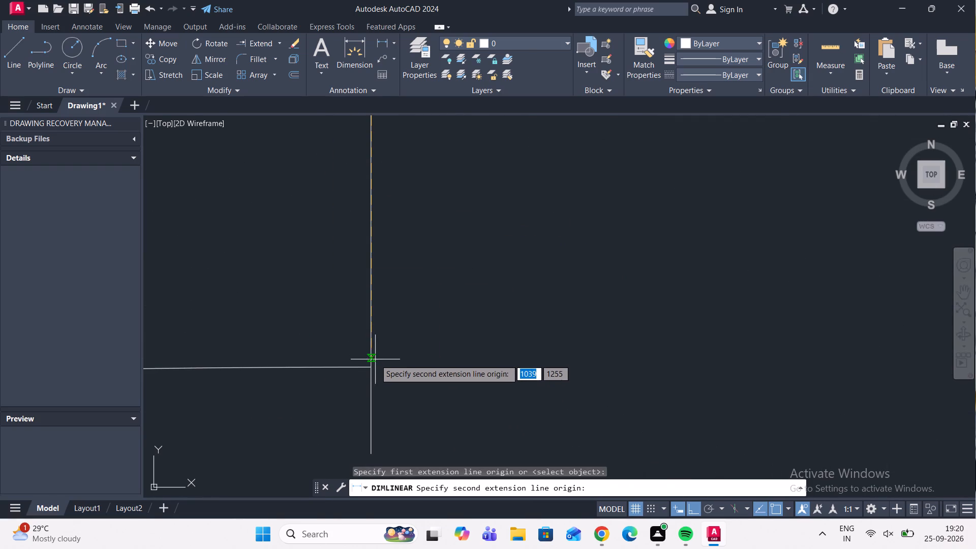
left_click(372, 368)
scroll(480, 274, "down", 5)
scroll(541, 269, "down", 2)
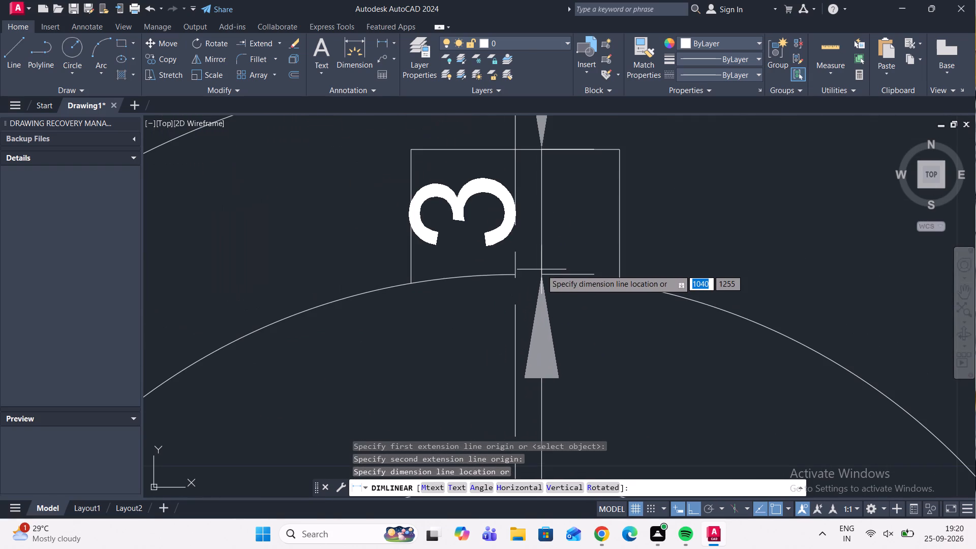
scroll(723, 254, "down", 2)
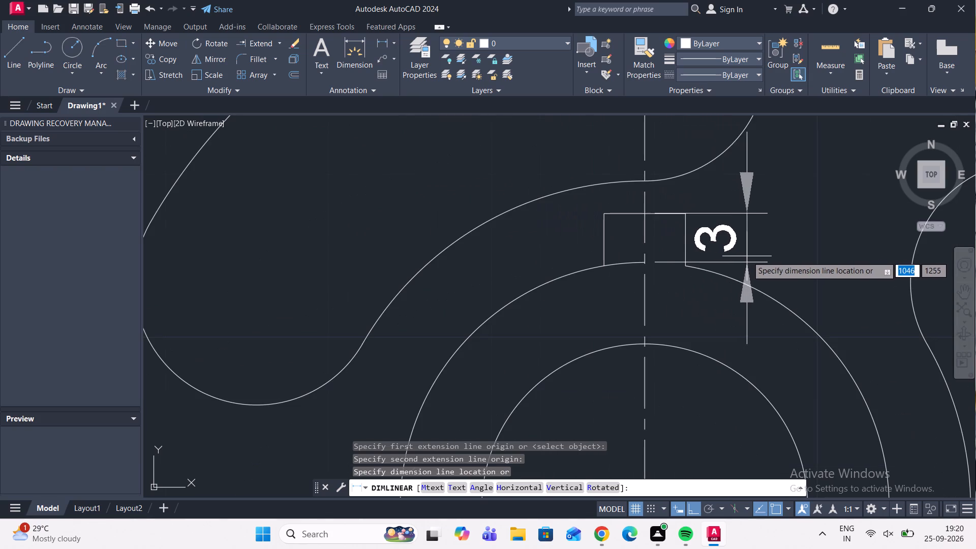
scroll(758, 254, "down", 2)
scroll(762, 253, "up", 1)
left_click(762, 253)
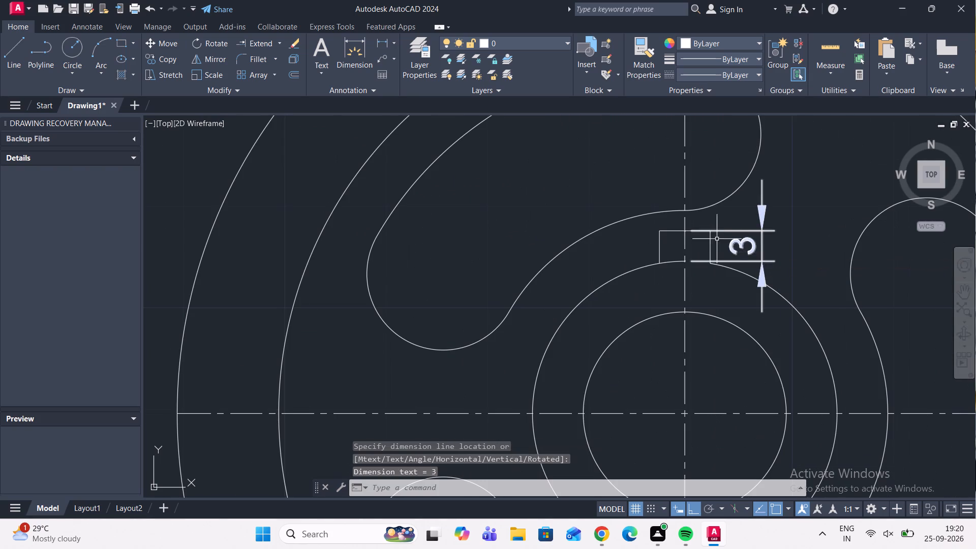
Add a horizontal linear dimension for the tab's width between its top corners, placed just above the tab.
scroll(715, 237, "down", 5)
scroll(718, 230, "up", 3)
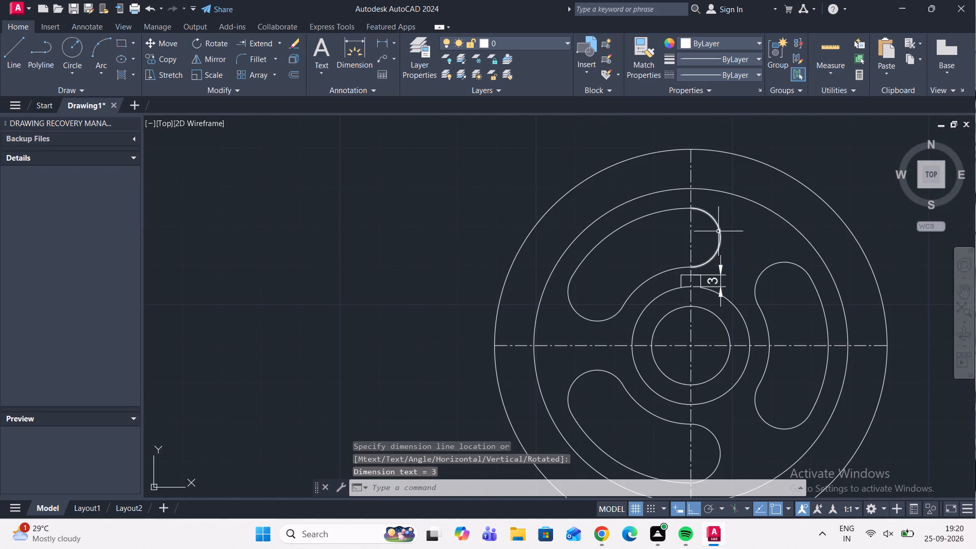
scroll(700, 256, "up", 2)
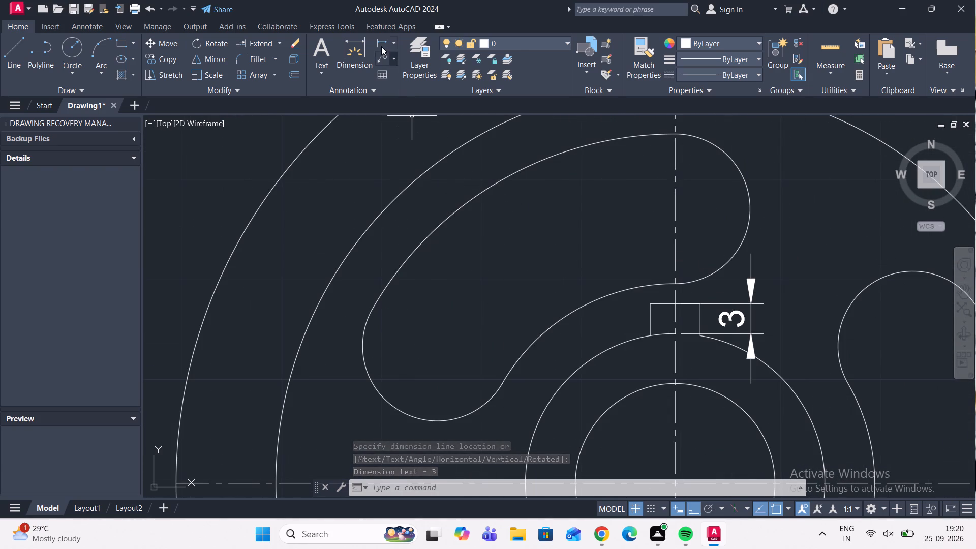
left_click(380, 44)
scroll(710, 308, "up", 3)
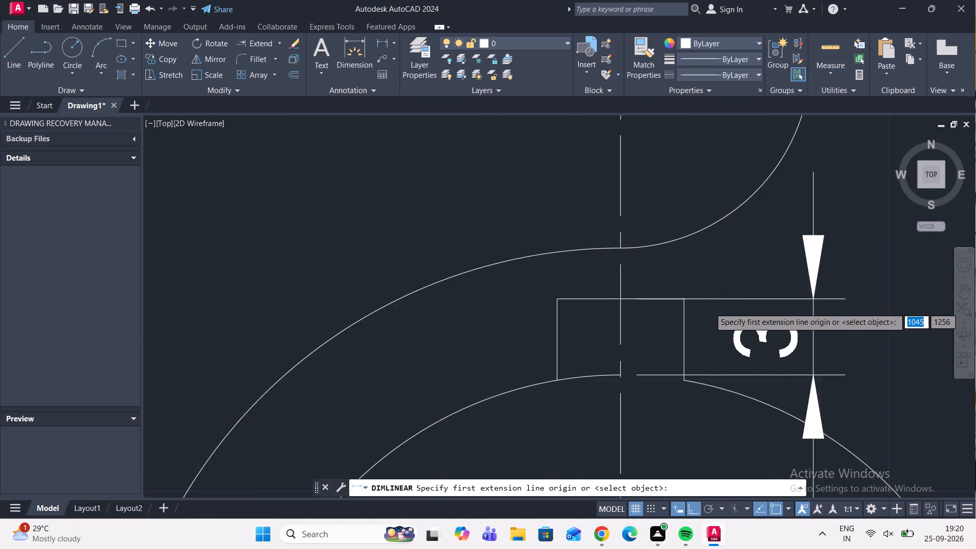
left_click(667, 294)
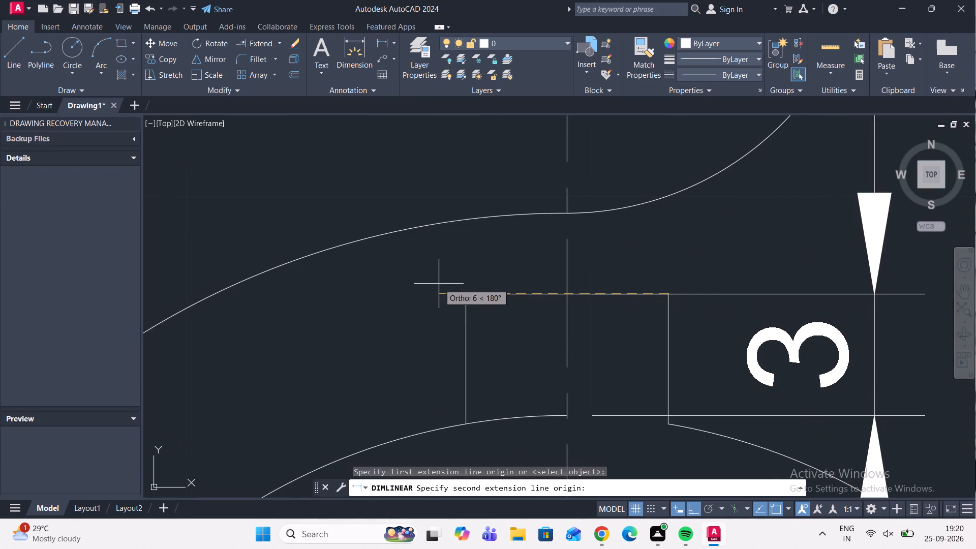
left_click(468, 291)
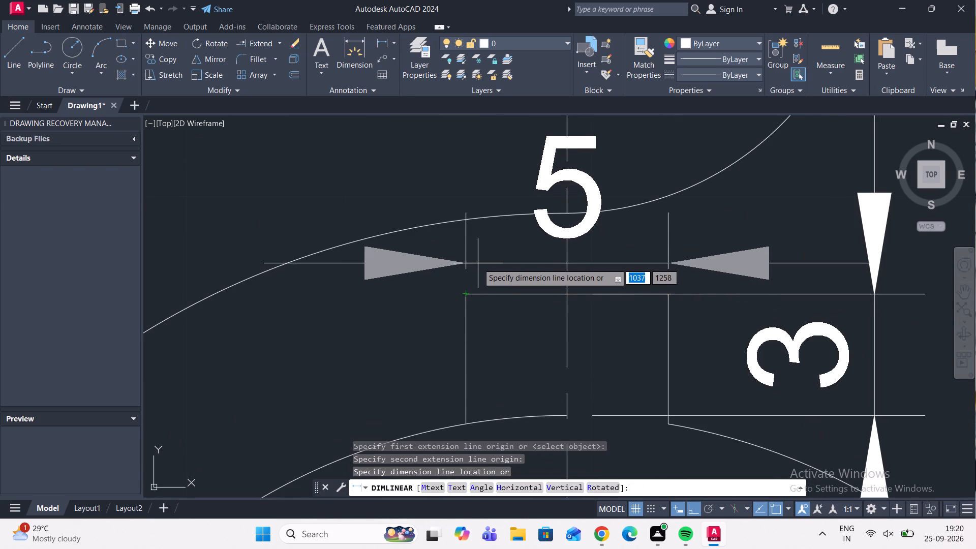
scroll(478, 263, "down", 2)
left_click(478, 263)
scroll(543, 264, "down", 4)
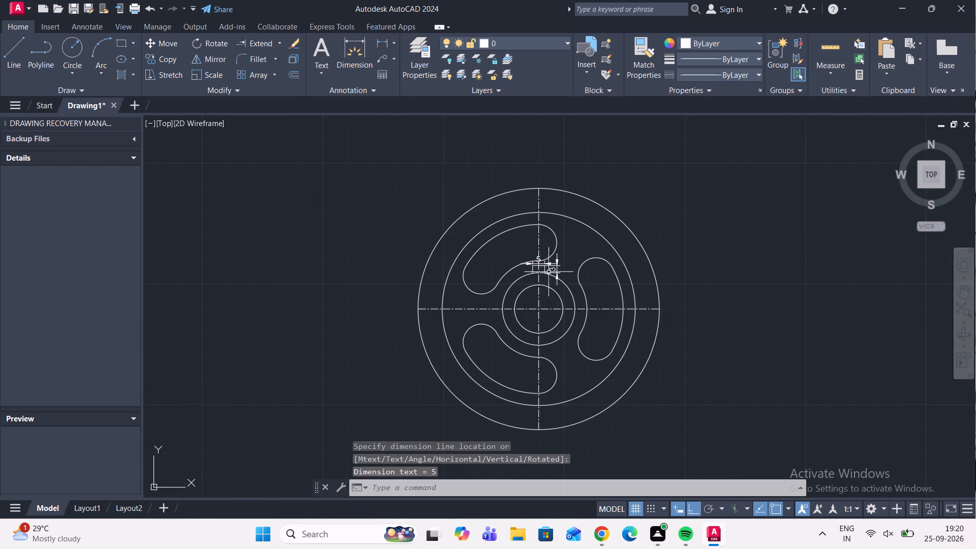
scroll(570, 266, "down", 2)
scroll(567, 266, "up", 1)
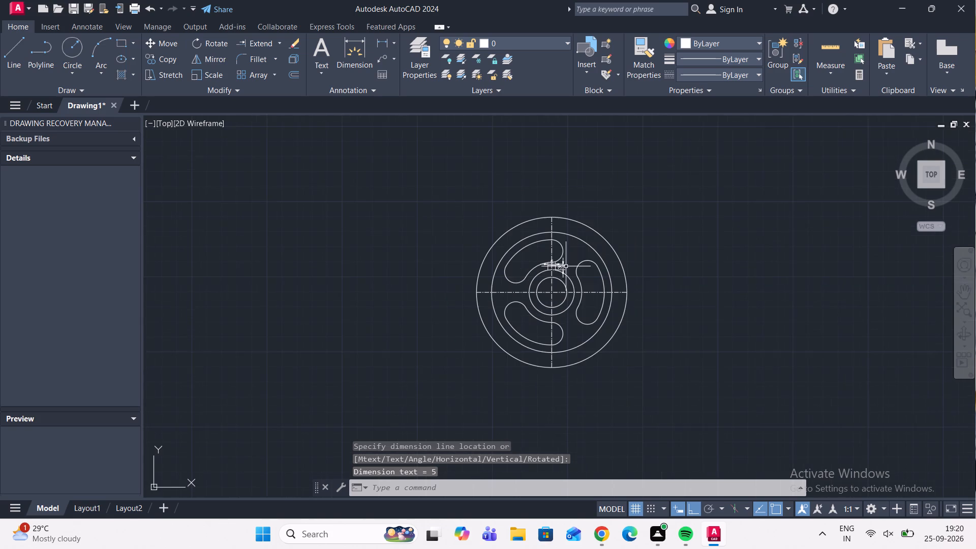
Set the arrow size of the ISO-25 dimension style to 1.5.
scroll(562, 265, "up", 6)
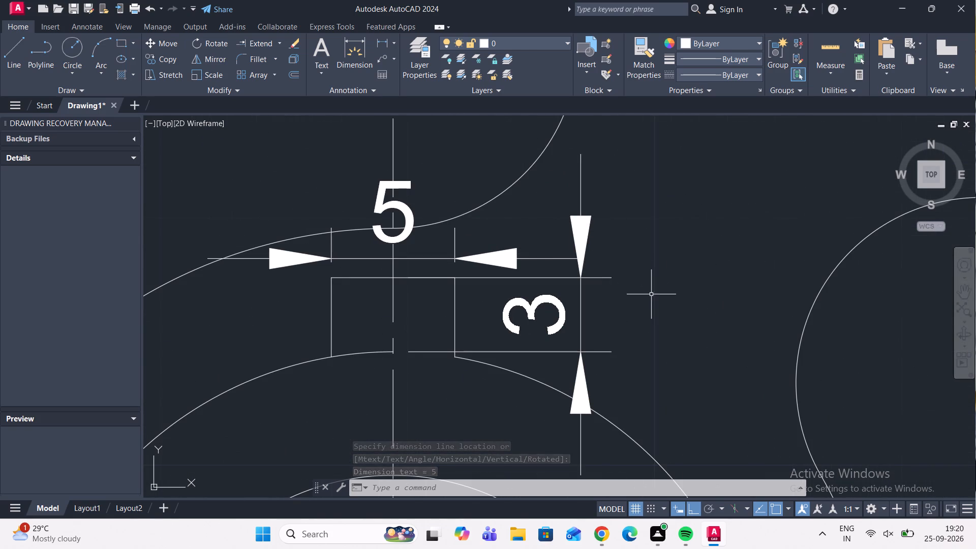
key("d")
key("Return")
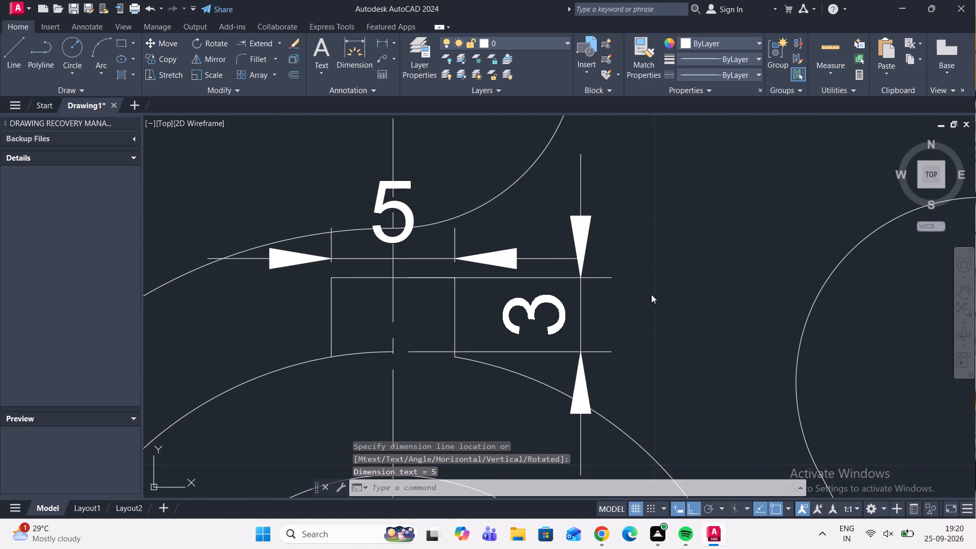
left_click(637, 250)
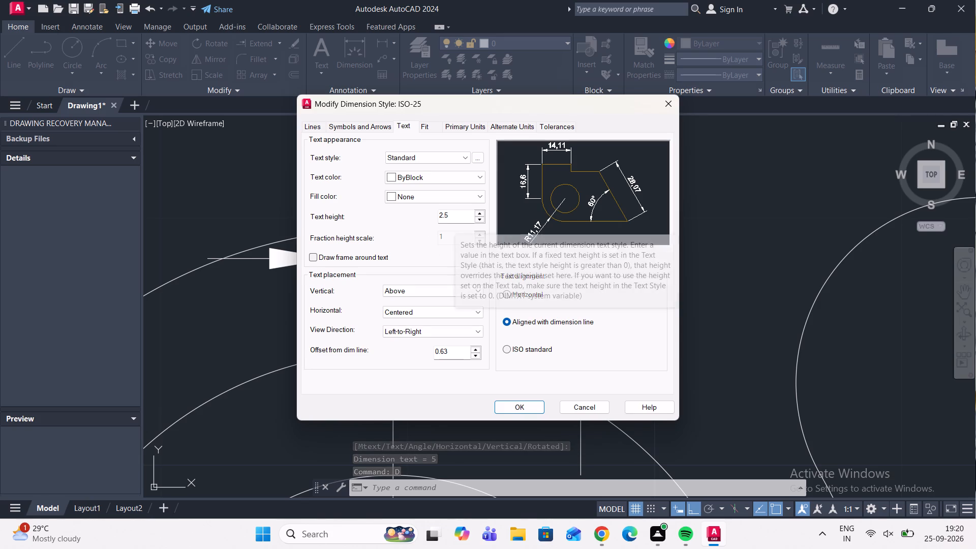
left_click(454, 216)
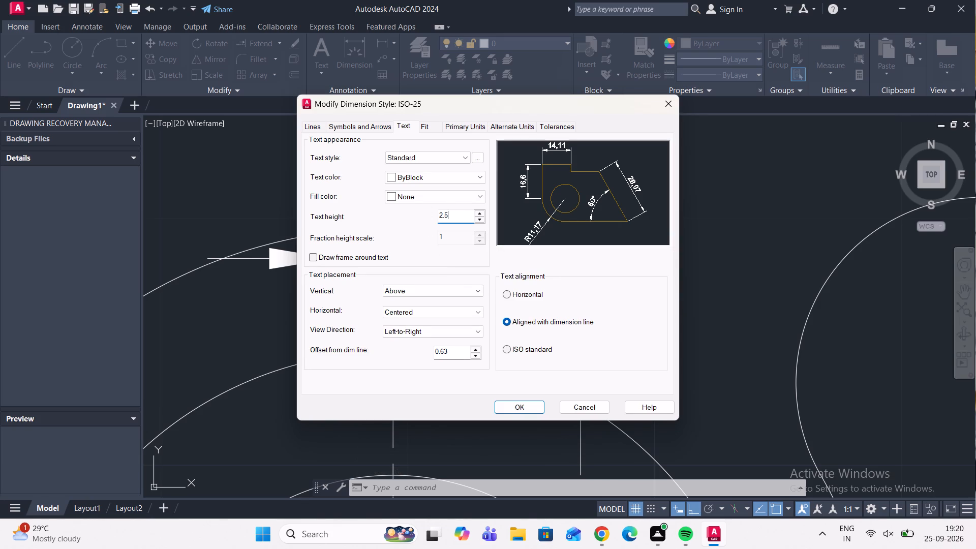
left_click(356, 128)
left_click(339, 244)
left_click(334, 249)
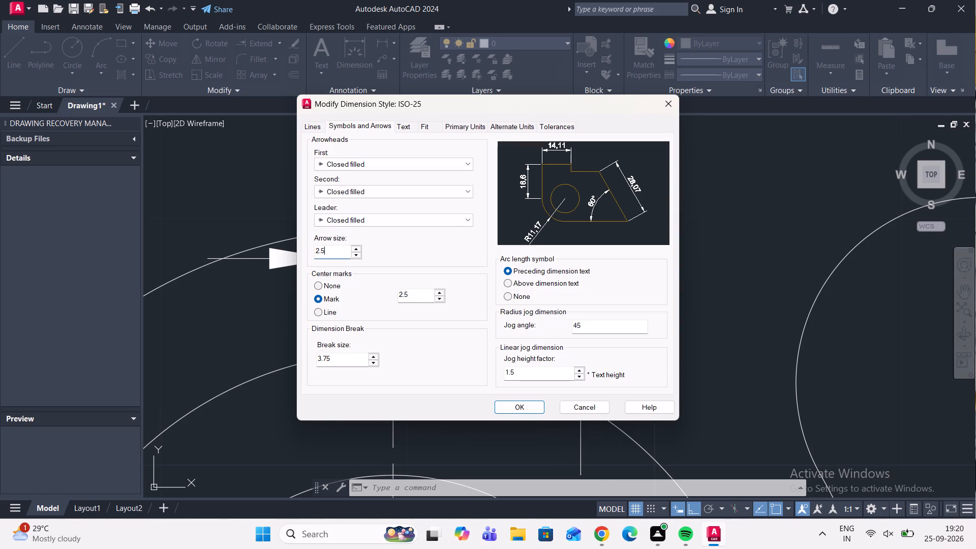
key("BackSpace")
key("BackSpace")
key("BackSpace")
type("1.5")
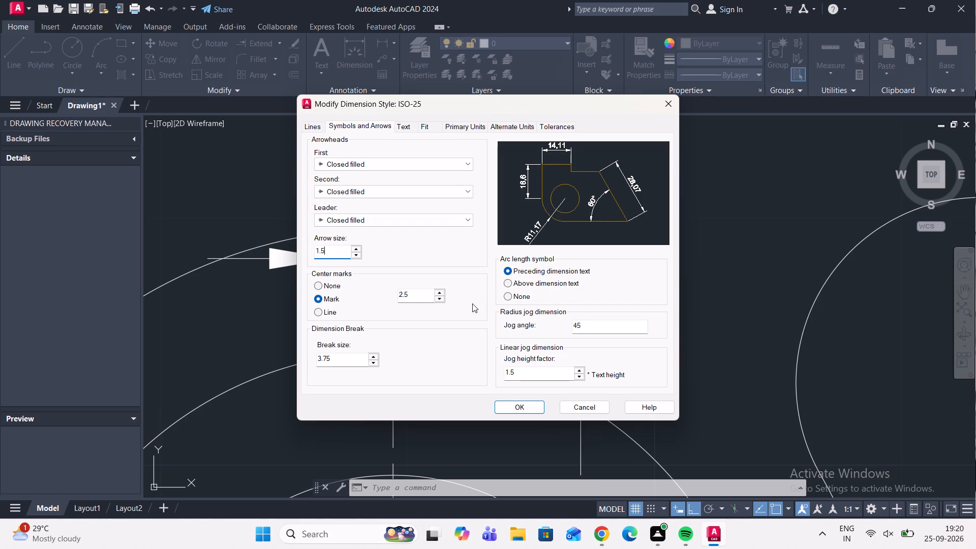
left_click(514, 404)
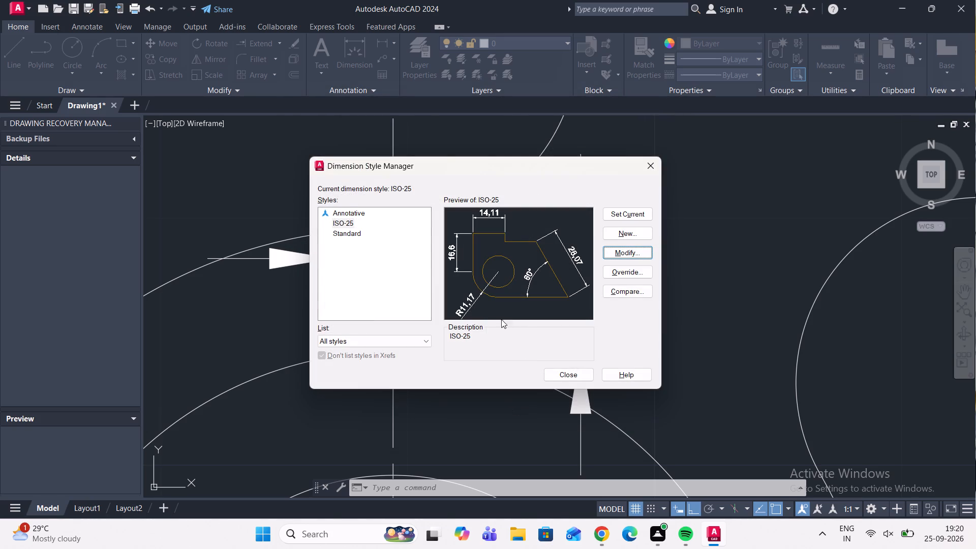
left_click(569, 372)
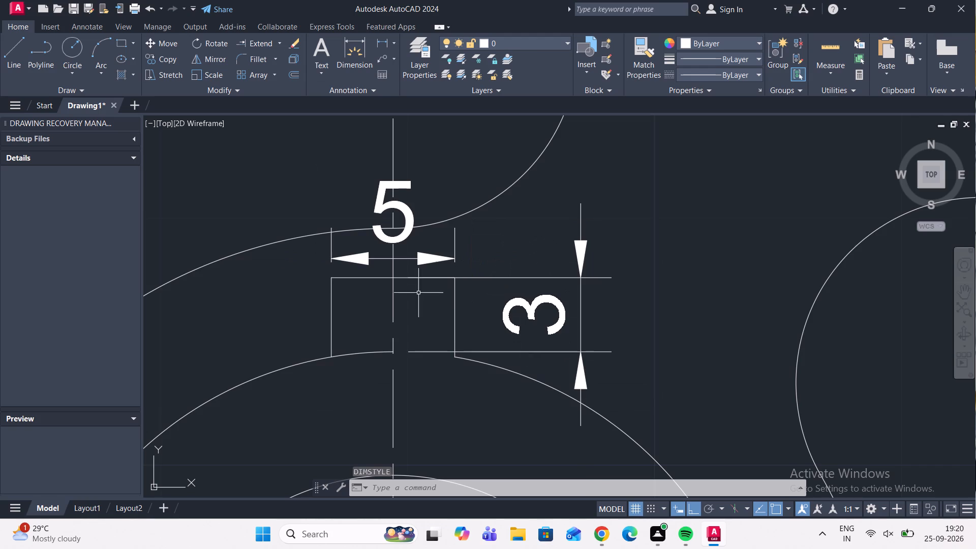
Add a radius dimension to the innermost circle, placing its text outside the outermost circle, above the horizontal centre line.
scroll(439, 265, "down", 2)
scroll(529, 265, "down", 2)
scroll(522, 264, "up", 3)
scroll(484, 244, "down", 4)
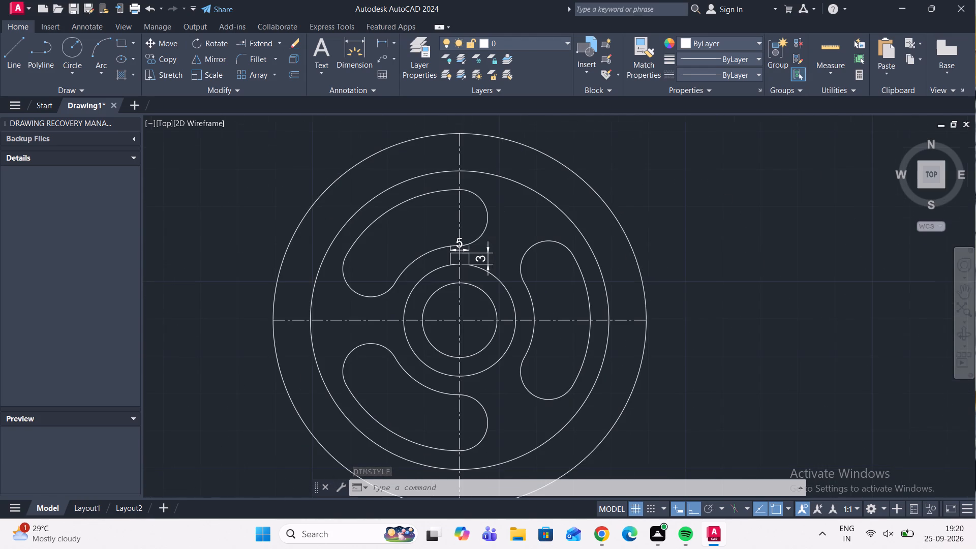
scroll(504, 236, "down", 1)
scroll(473, 261, "up", 1)
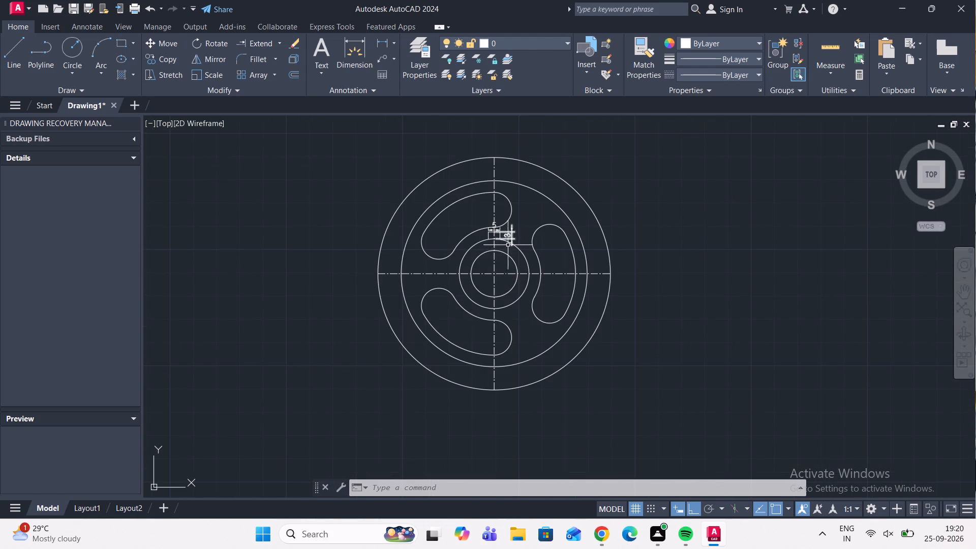
scroll(509, 238, "up", 1)
scroll(509, 239, "down", 1)
scroll(505, 266, "up", 3)
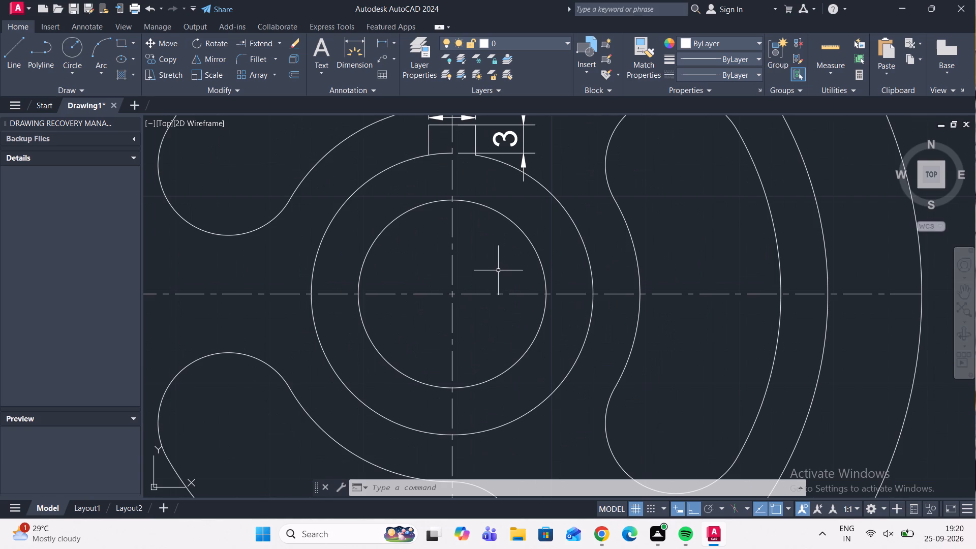
scroll(485, 270, "down", 2)
middle_click_drag(485, 272, 493, 322)
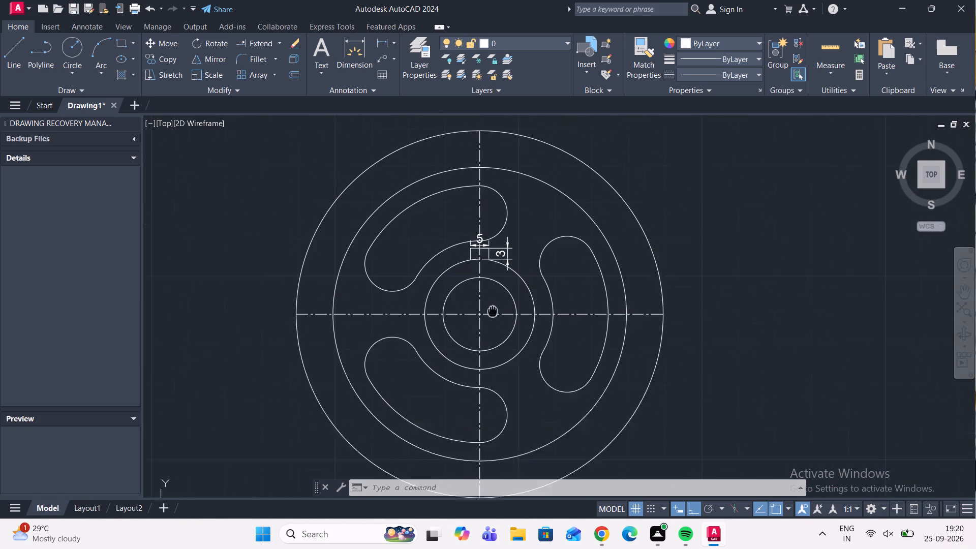
middle_click_drag(493, 322, 492, 335)
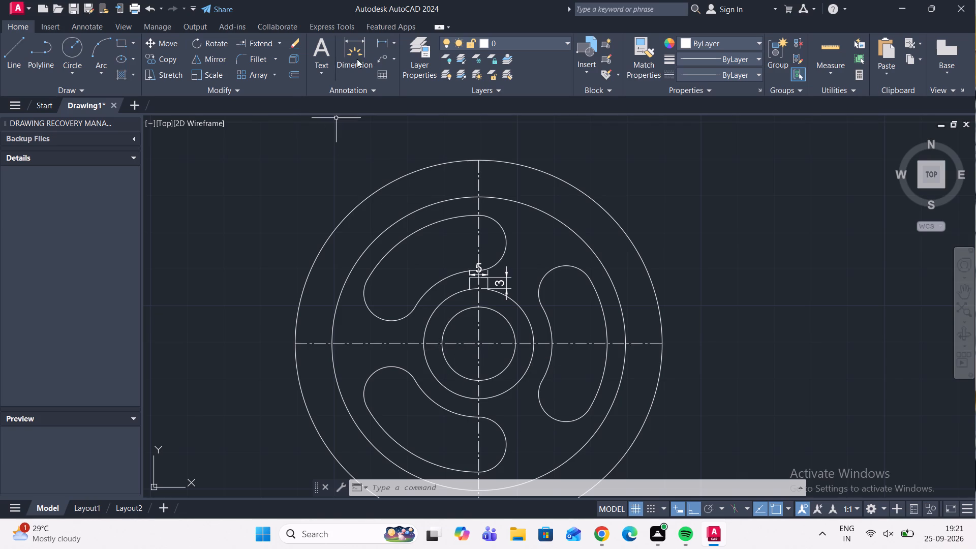
left_click(393, 43)
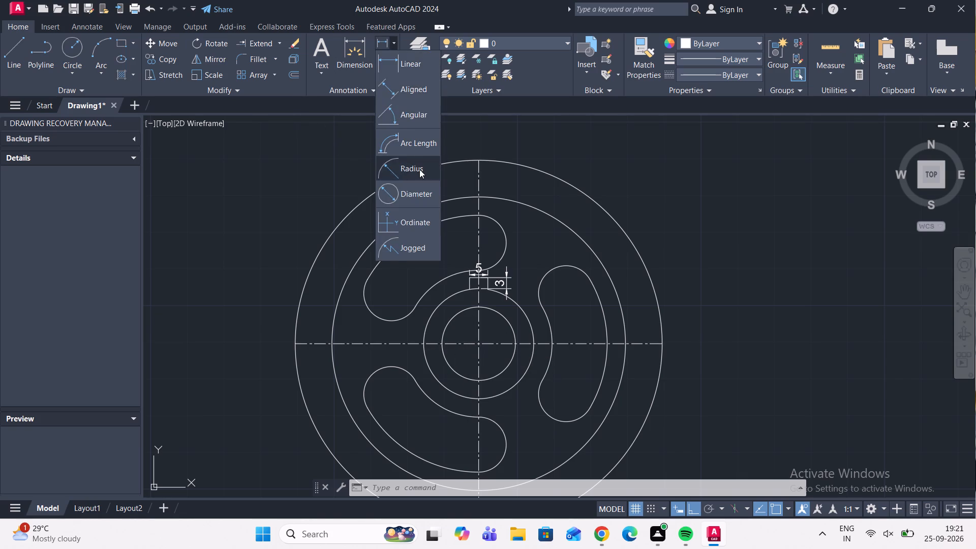
left_click(419, 170)
left_click(515, 353)
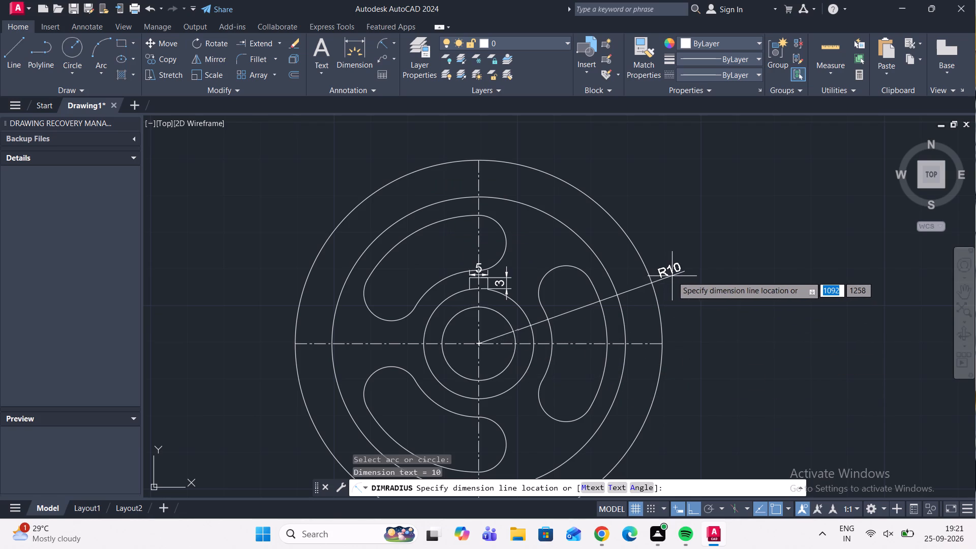
scroll(710, 277, "up", 1)
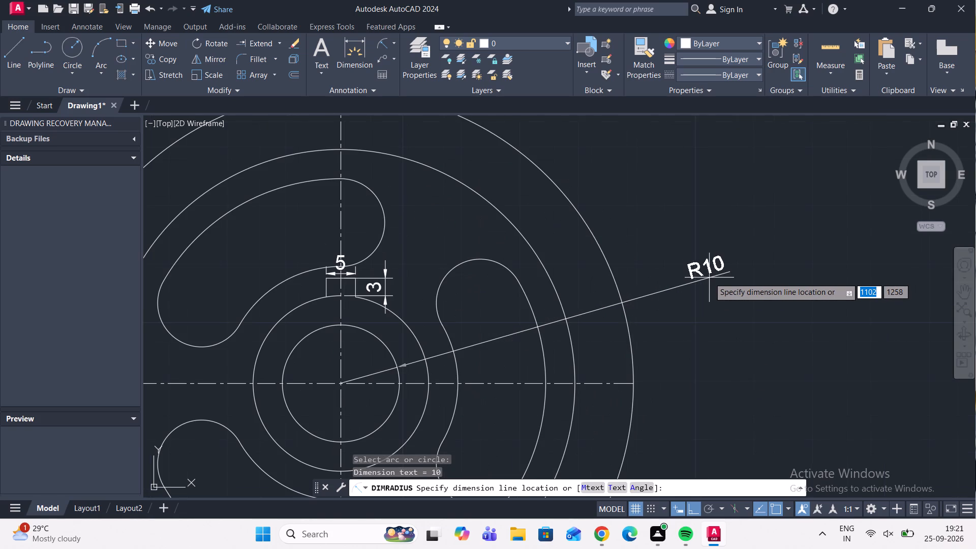
left_click(709, 278)
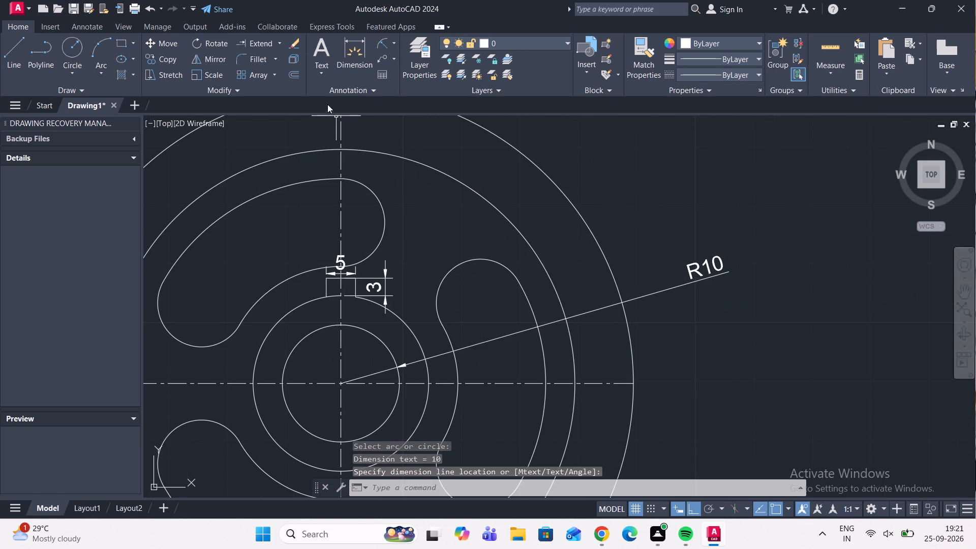
Add a radius dimension to the hub circle, placing its text just below the innermost circle's radius dimension.
left_click(378, 44)
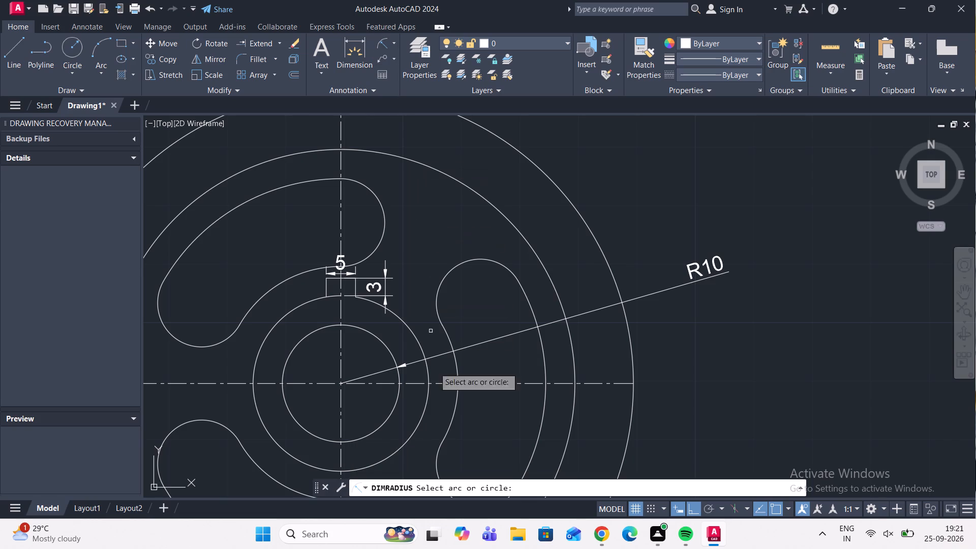
left_click(422, 410)
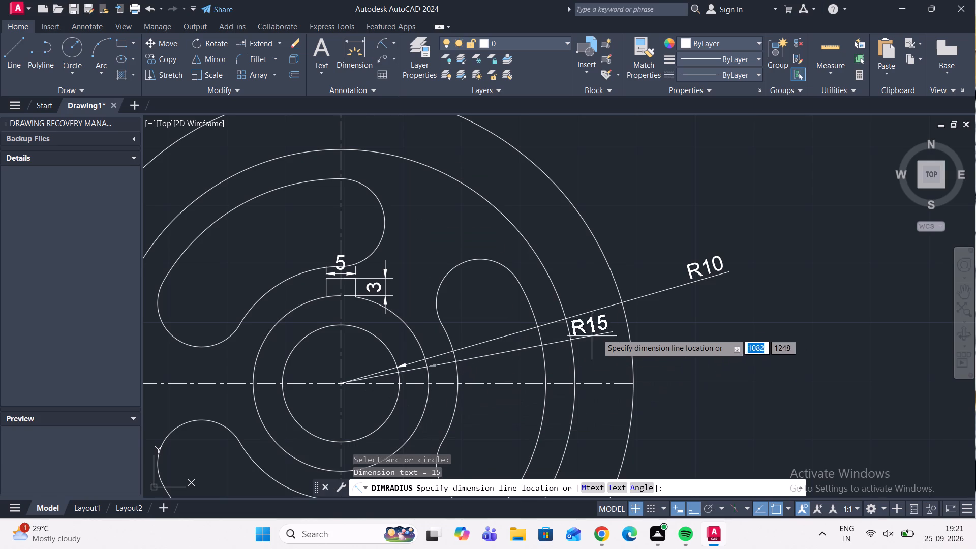
left_click(716, 303)
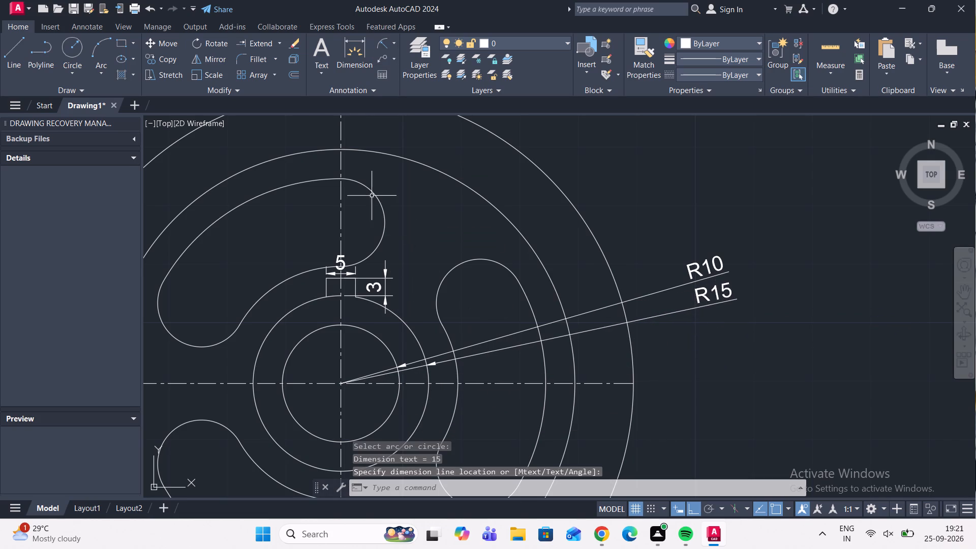
Add radius dimensions to the right-hand slot's inner and outer arcs, stacking their text below the hub circle's radius dimension.
left_click(382, 46)
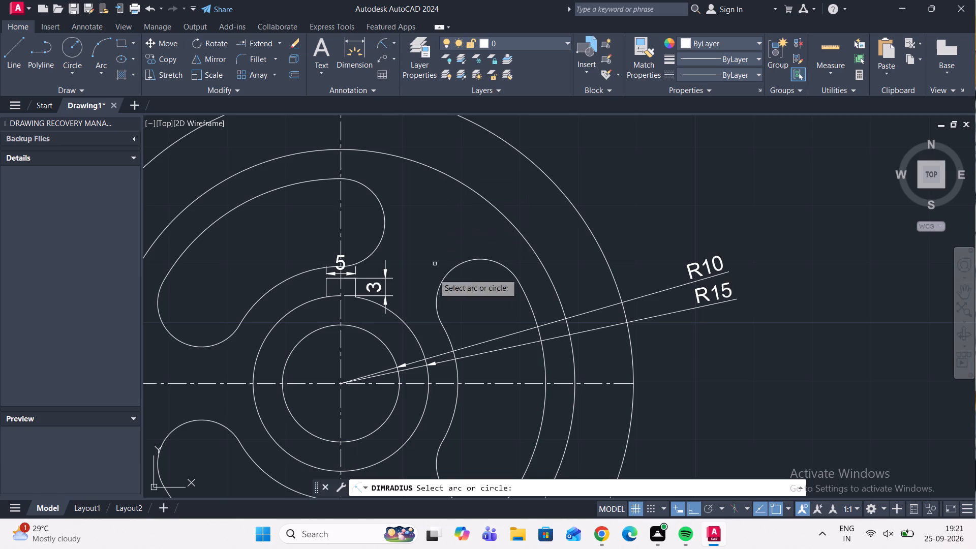
left_click(455, 372)
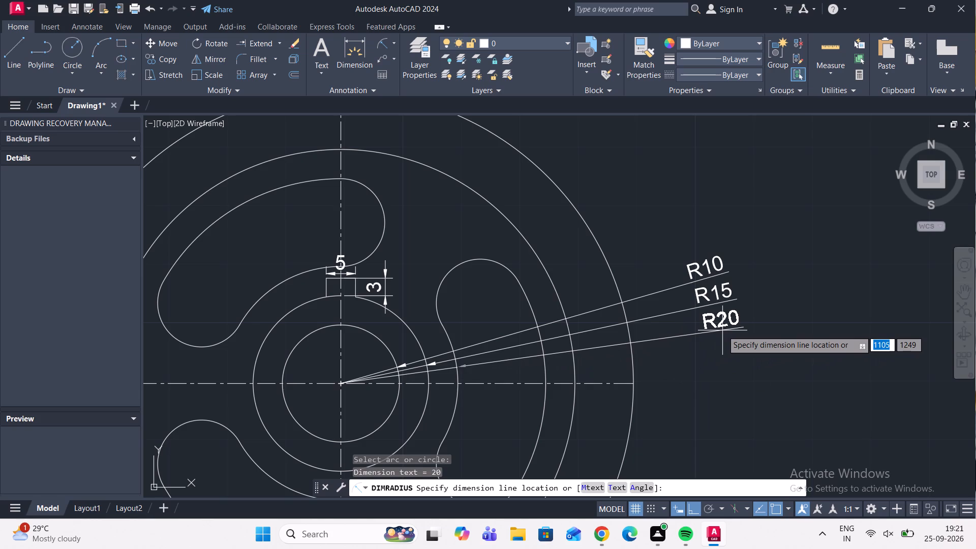
left_click(723, 330)
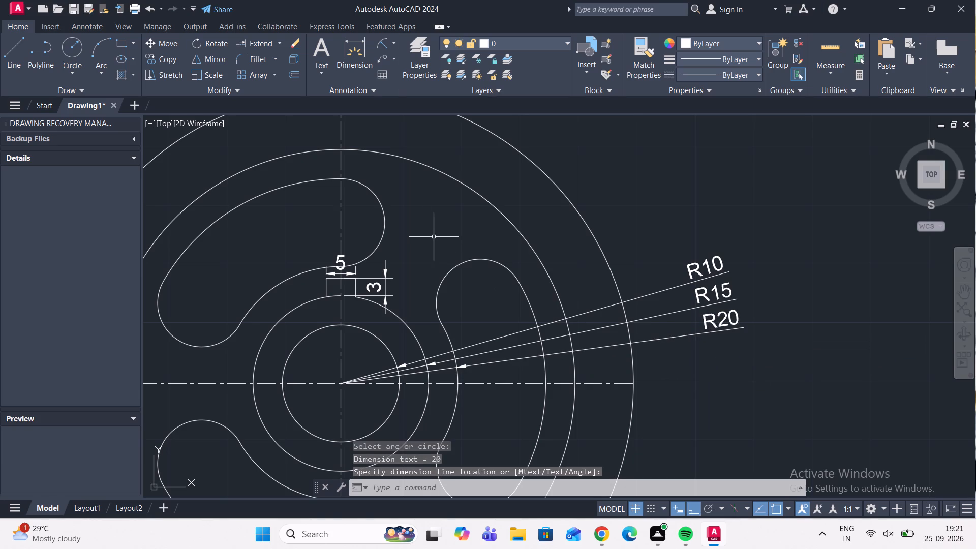
left_click(379, 43)
left_click(545, 407)
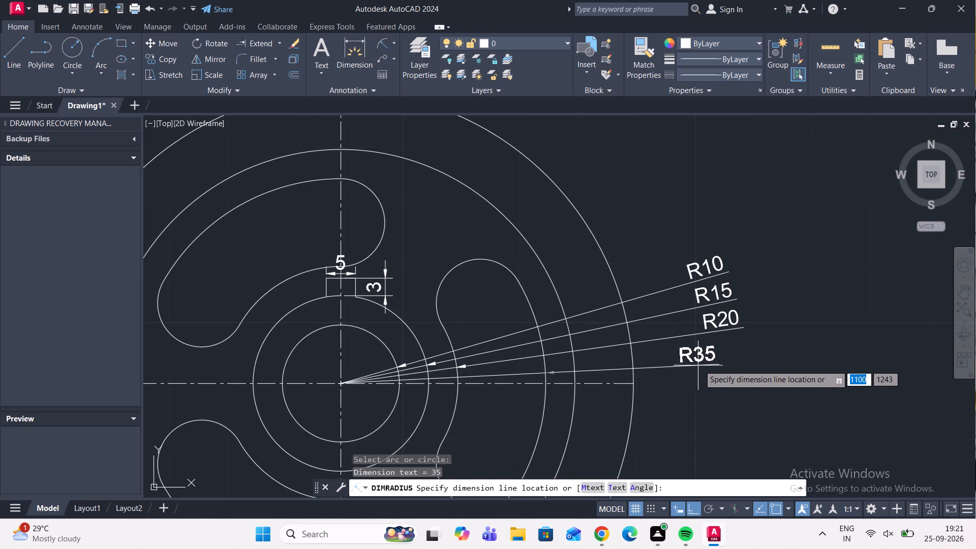
left_click(727, 358)
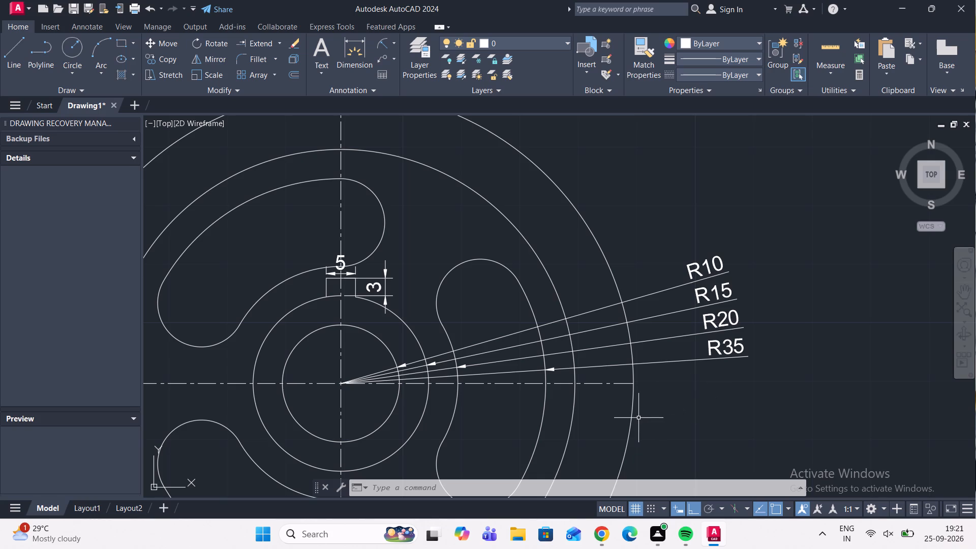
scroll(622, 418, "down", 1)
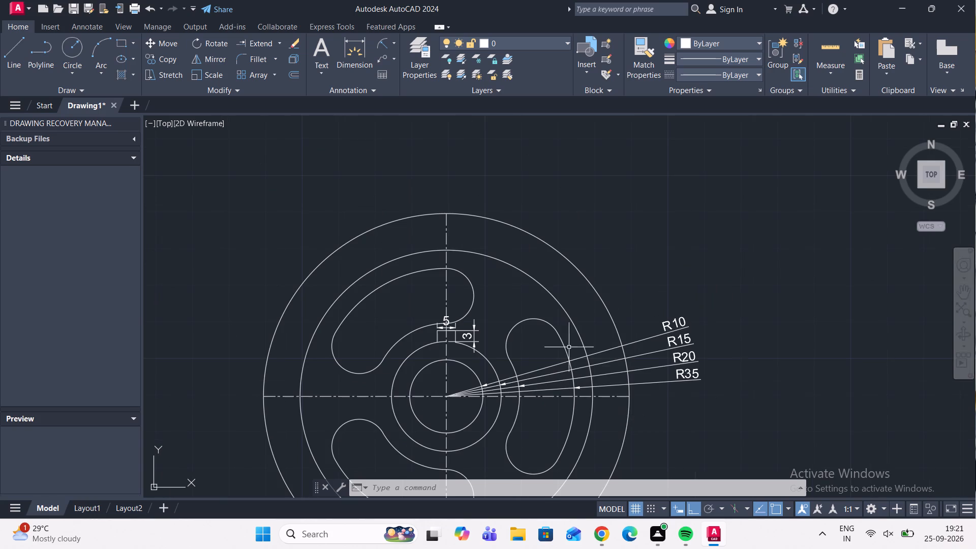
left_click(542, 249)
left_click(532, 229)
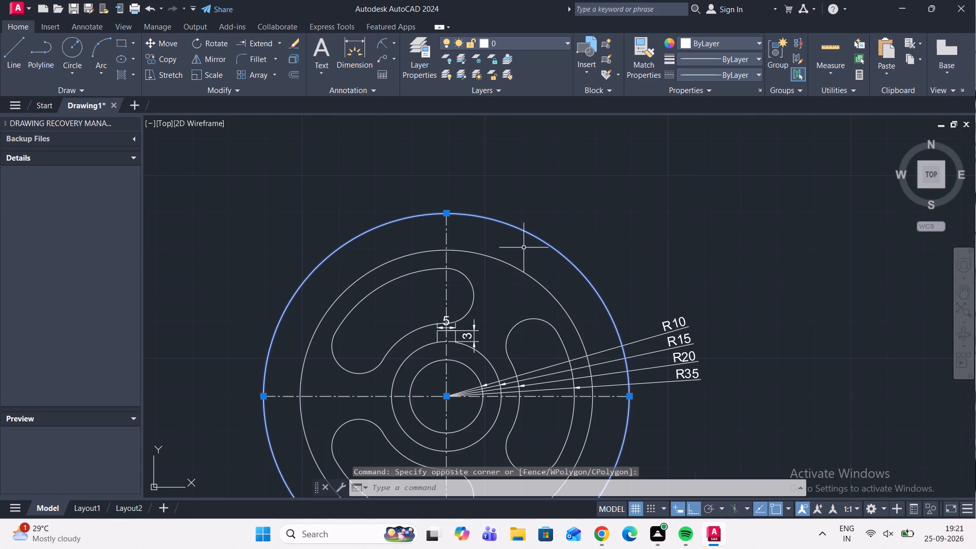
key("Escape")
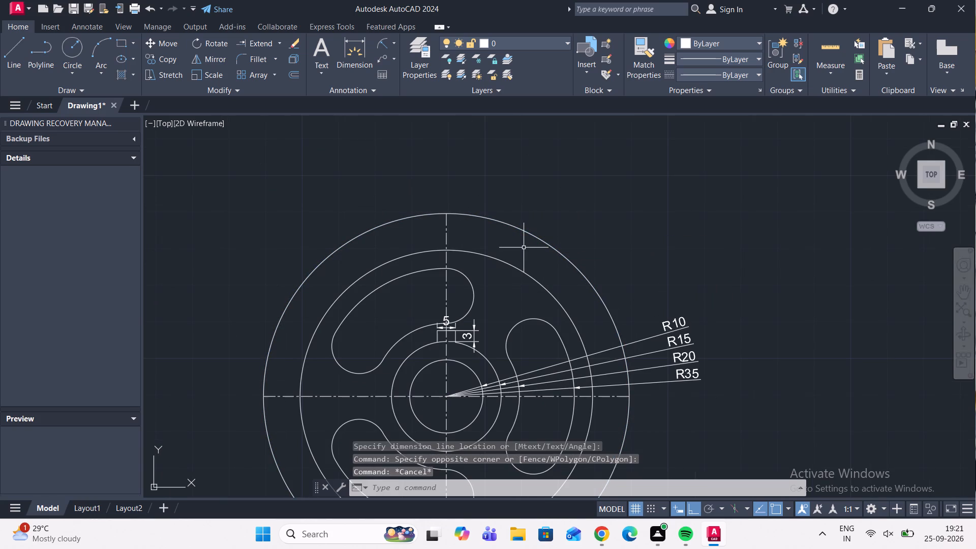
Trim away all four quarters of the outermost circle between the centre lines.
left_click(282, 43)
left_click(270, 60)
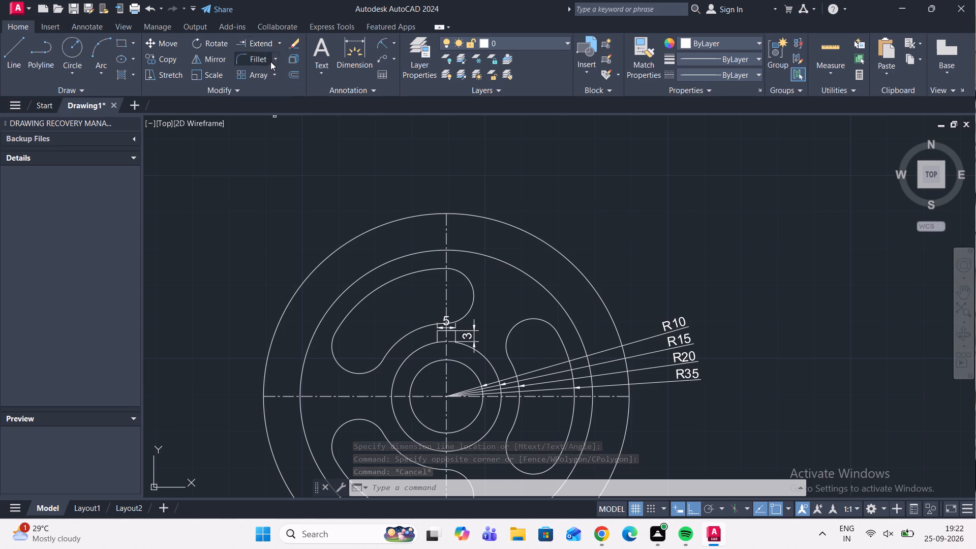
left_click_drag(389, 243, 351, 220)
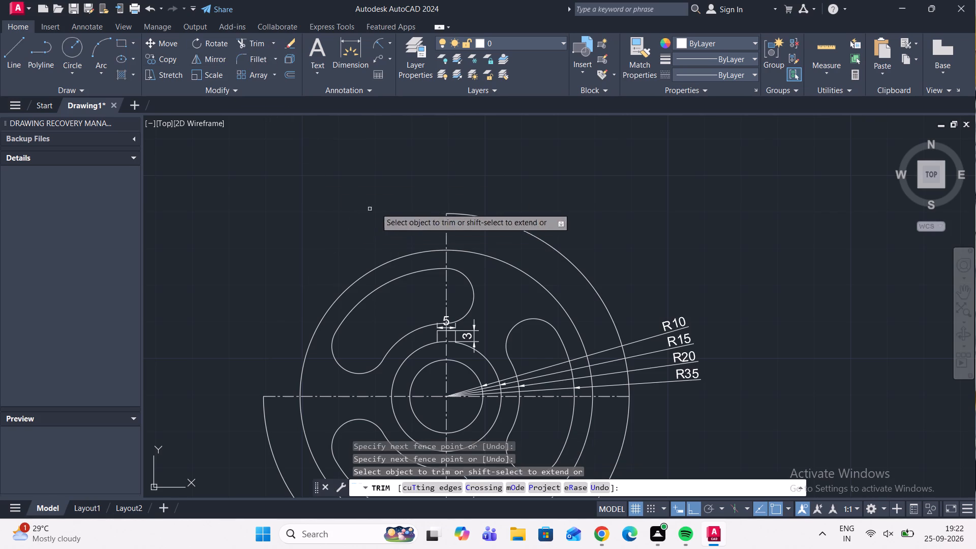
left_click_drag(492, 237, 575, 240)
scroll(575, 241, "down", 2)
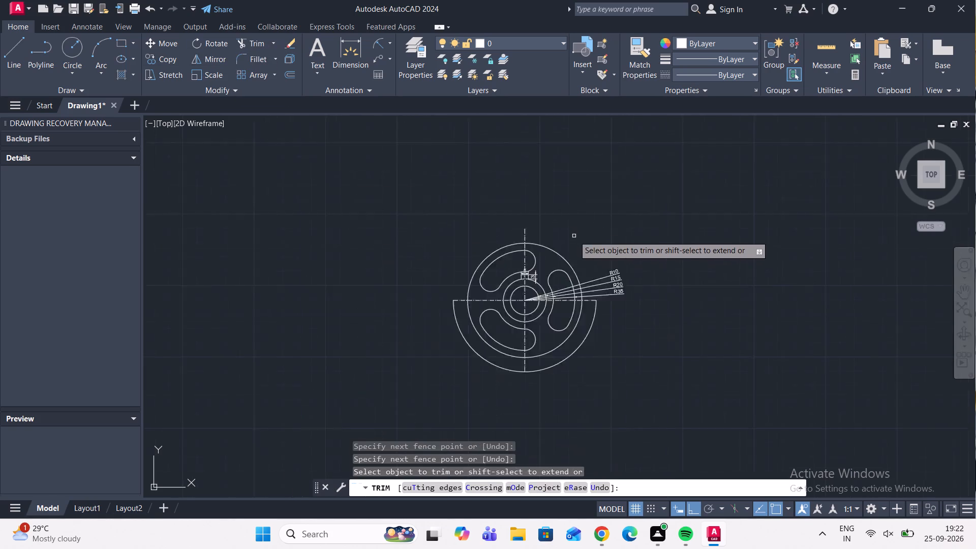
scroll(574, 236, "down", 1)
scroll(512, 315, "up", 4)
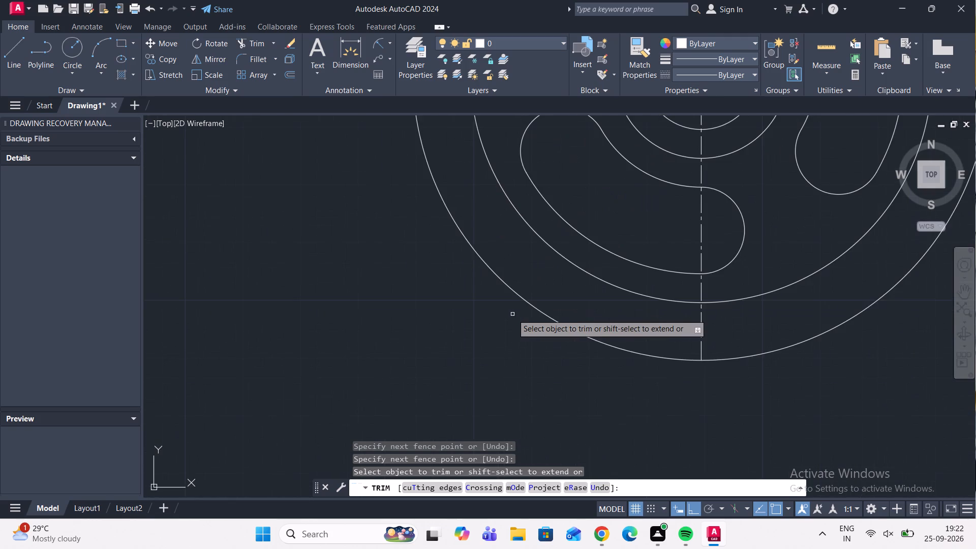
scroll(511, 314, "down", 1)
left_click_drag(519, 290, 519, 320)
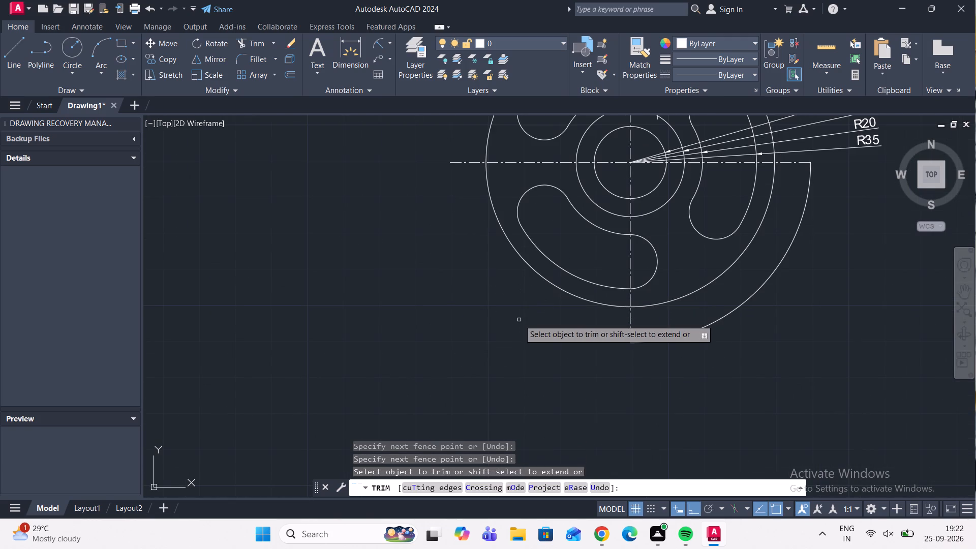
scroll(518, 318, "down", 2)
scroll(605, 307, "up", 3)
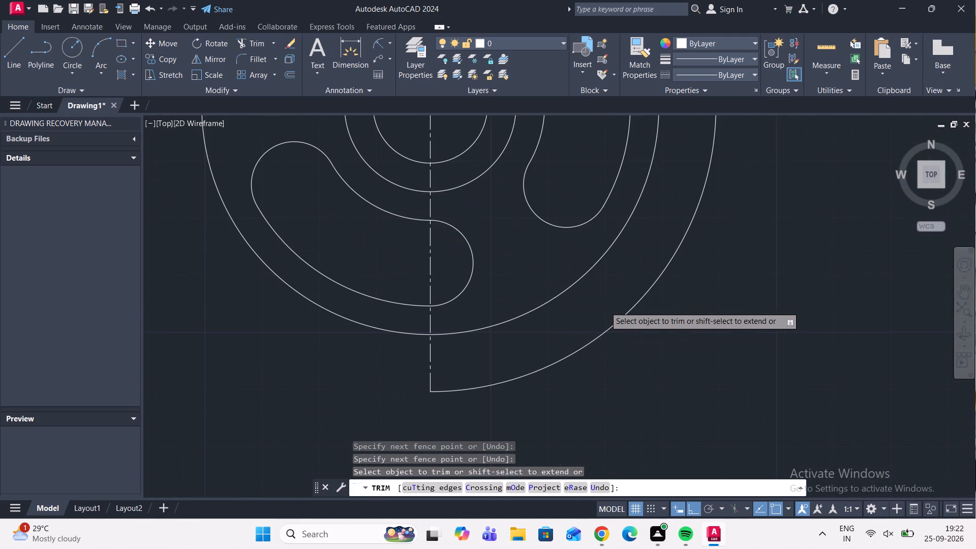
left_click_drag(604, 307, 636, 338)
scroll(640, 335, "down", 2)
middle_click_drag(640, 335, 629, 394)
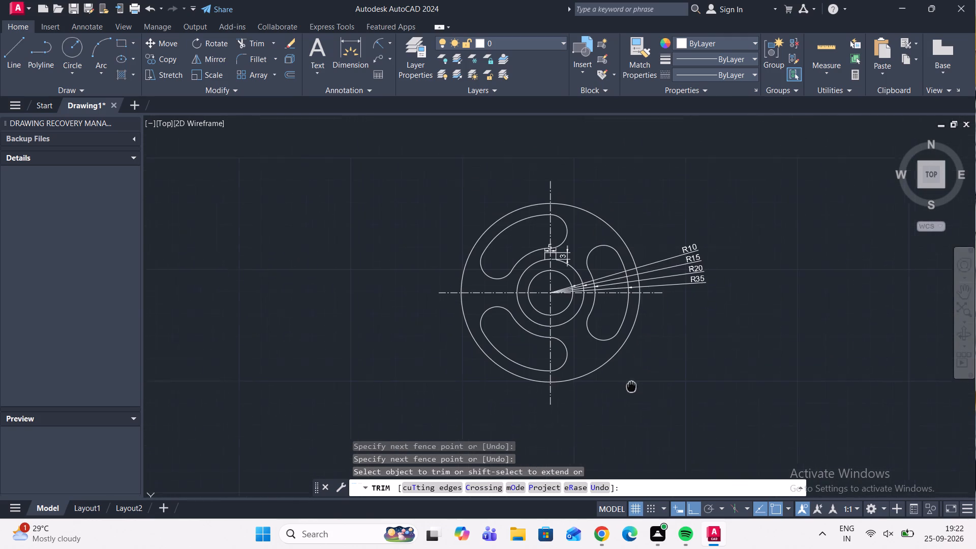
middle_click_drag(629, 394, 628, 400)
key("Escape")
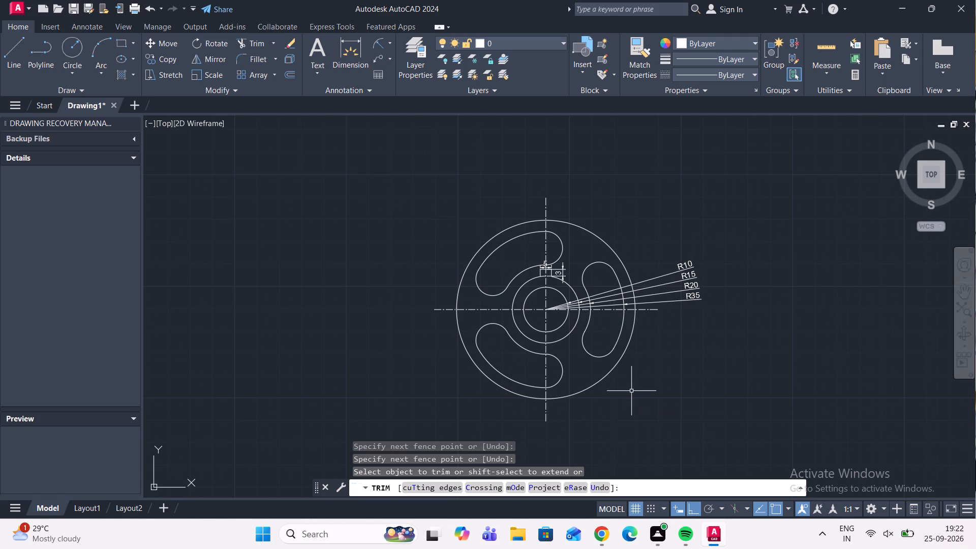
Add a radius dimension to the outer circle surrounding the slots, placing its text just below the R35 dimension.
scroll(665, 288, "up", 2)
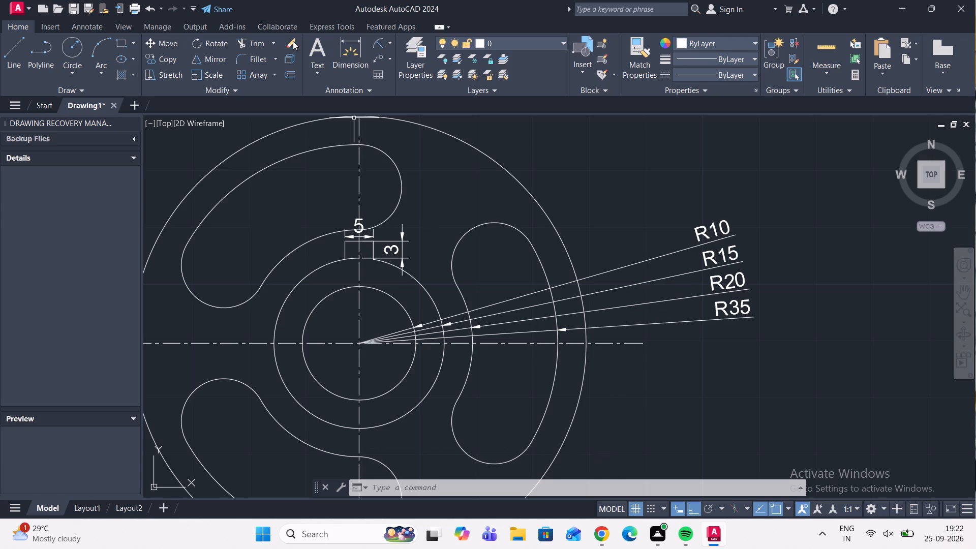
left_click(385, 46)
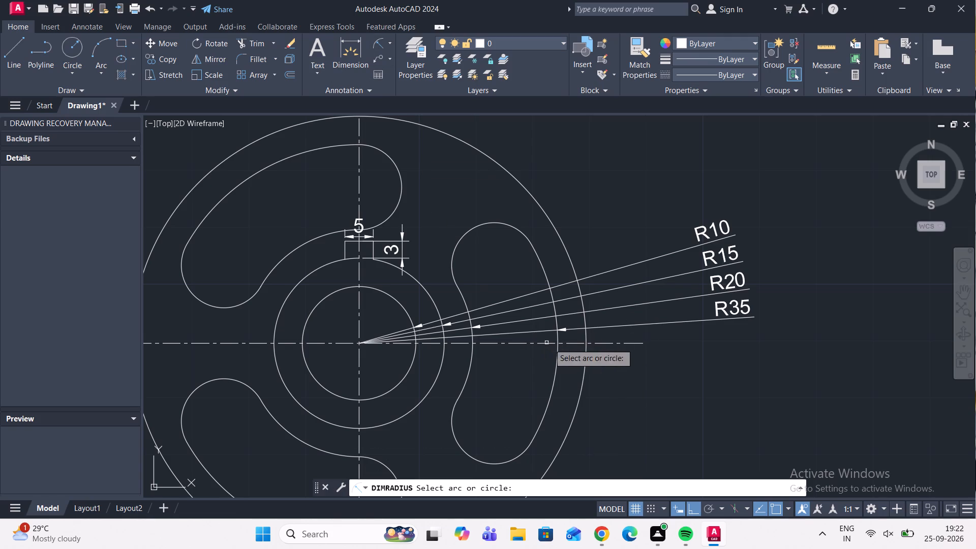
scroll(585, 338, "up", 1)
left_click(586, 337)
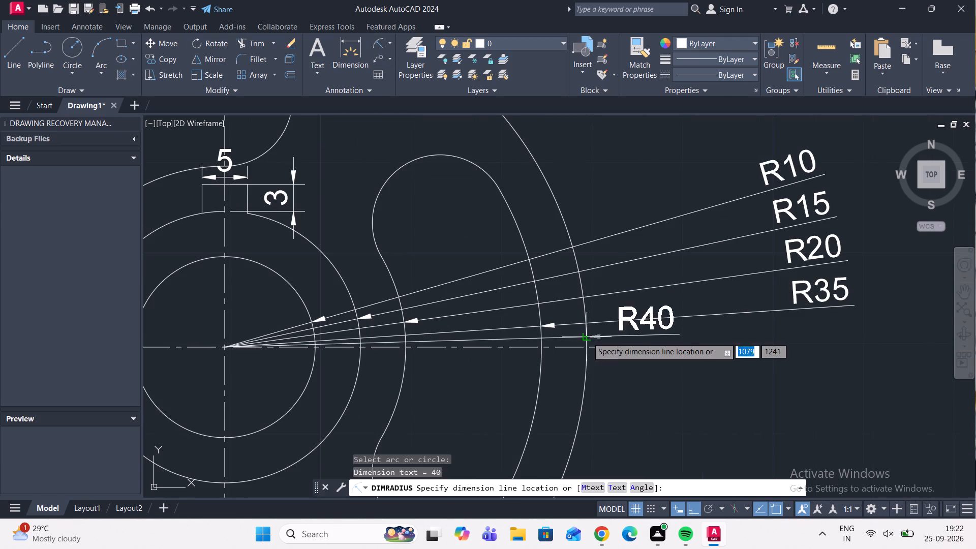
left_click(828, 344)
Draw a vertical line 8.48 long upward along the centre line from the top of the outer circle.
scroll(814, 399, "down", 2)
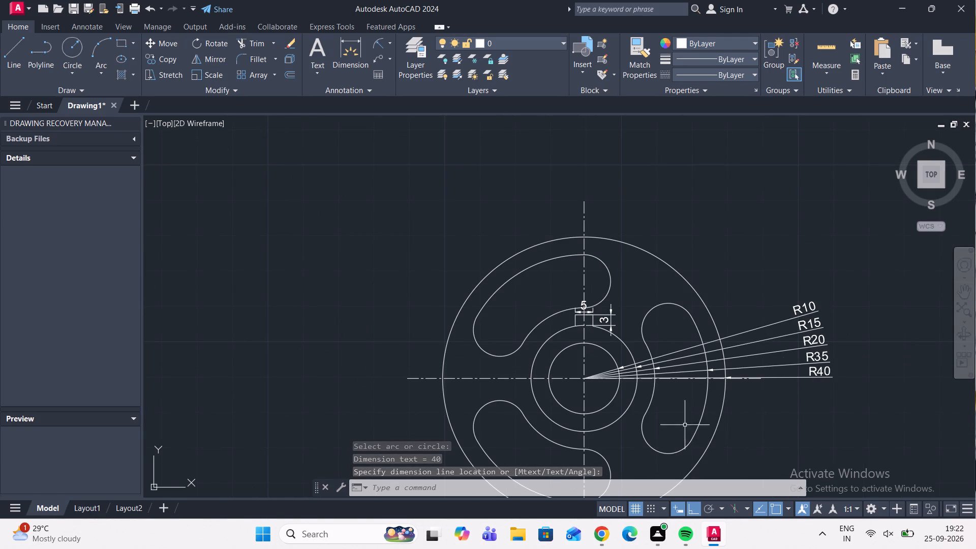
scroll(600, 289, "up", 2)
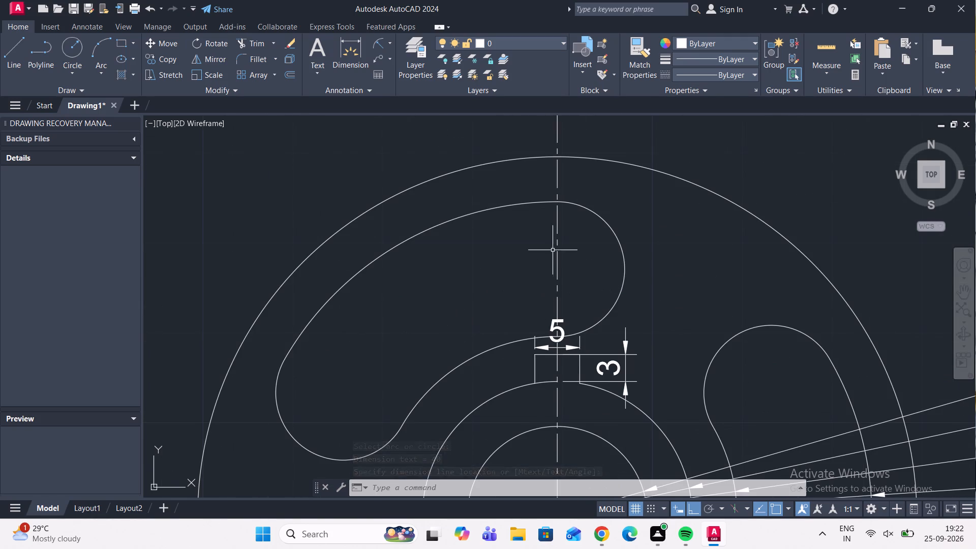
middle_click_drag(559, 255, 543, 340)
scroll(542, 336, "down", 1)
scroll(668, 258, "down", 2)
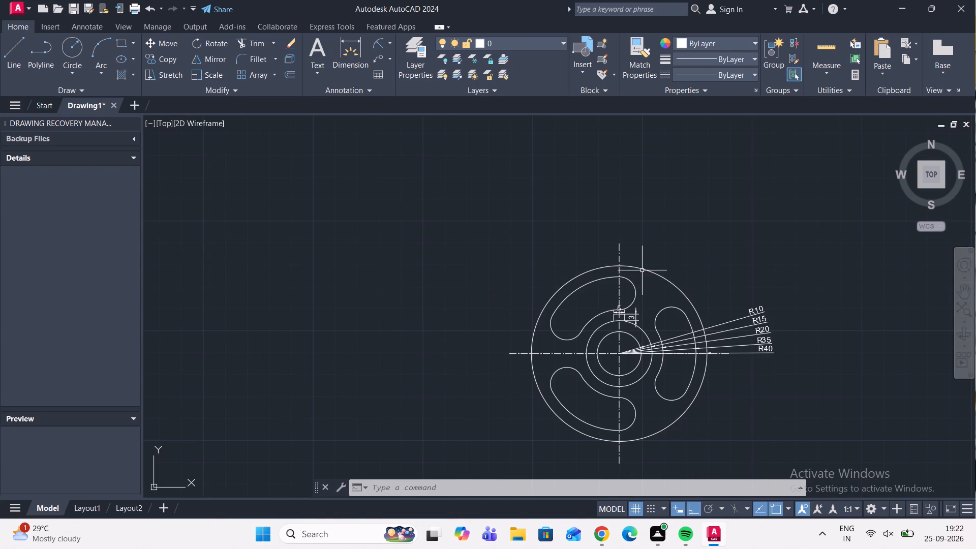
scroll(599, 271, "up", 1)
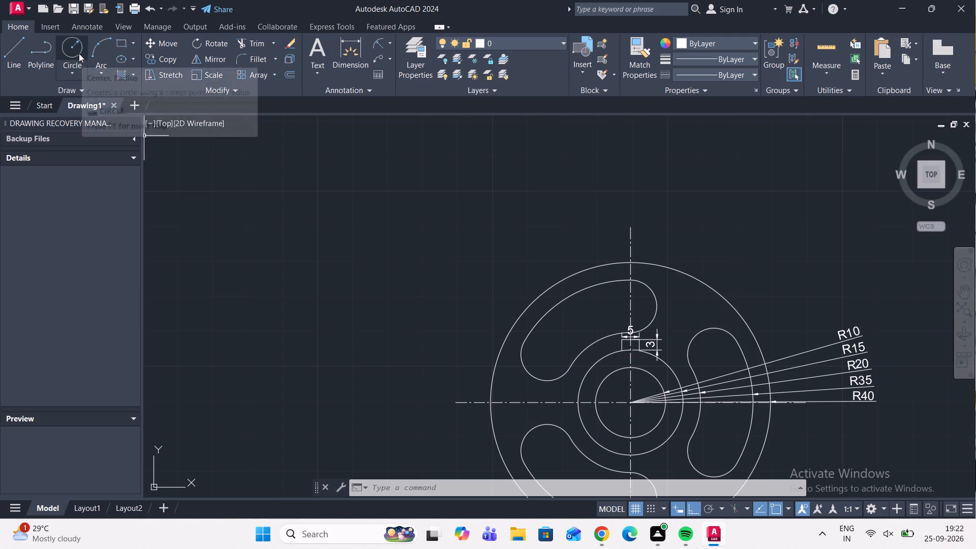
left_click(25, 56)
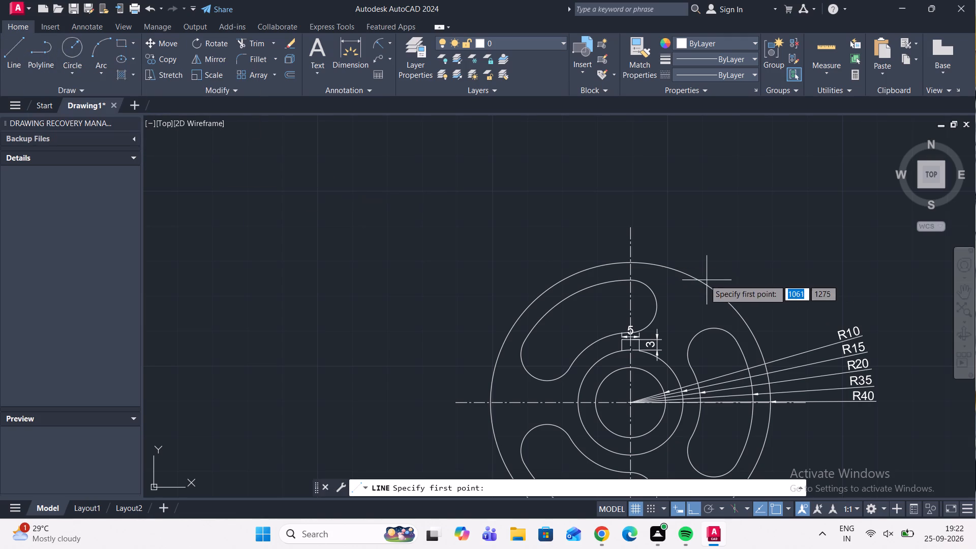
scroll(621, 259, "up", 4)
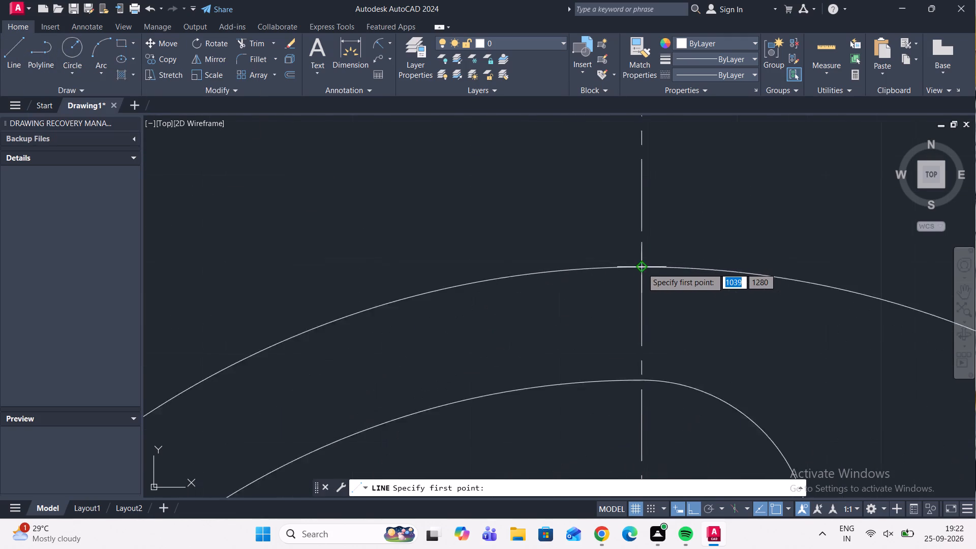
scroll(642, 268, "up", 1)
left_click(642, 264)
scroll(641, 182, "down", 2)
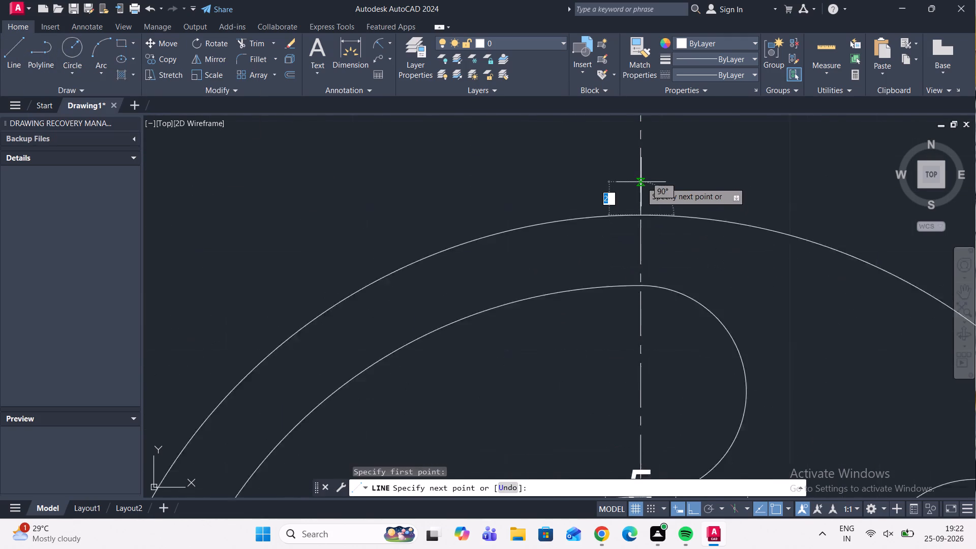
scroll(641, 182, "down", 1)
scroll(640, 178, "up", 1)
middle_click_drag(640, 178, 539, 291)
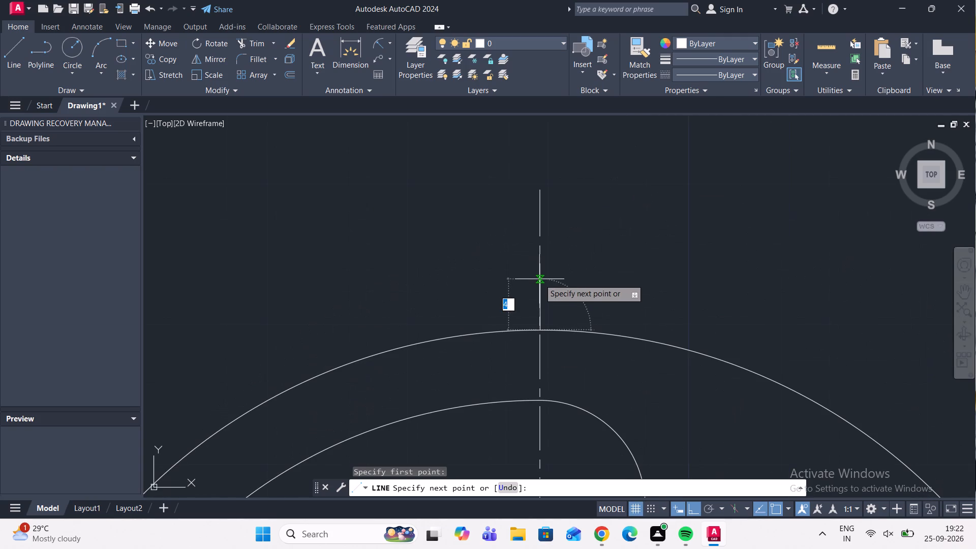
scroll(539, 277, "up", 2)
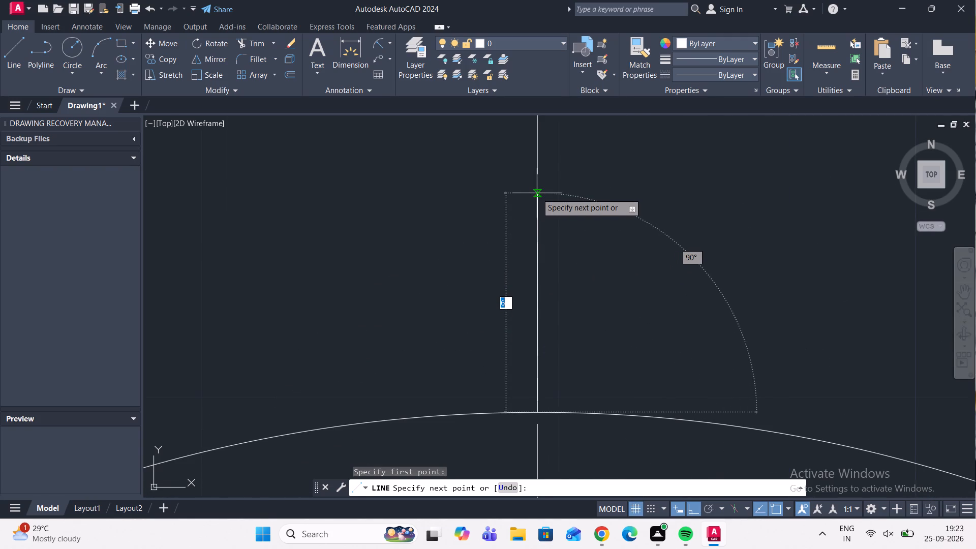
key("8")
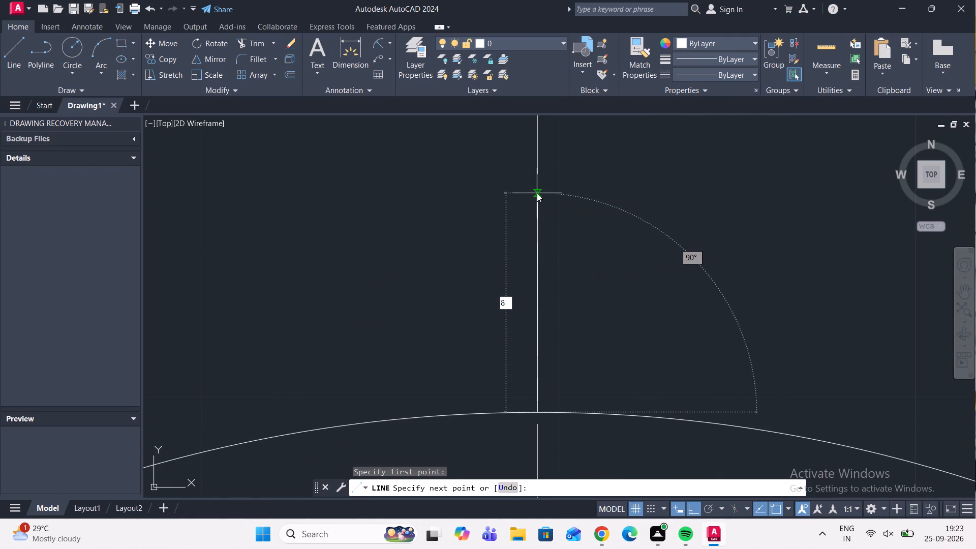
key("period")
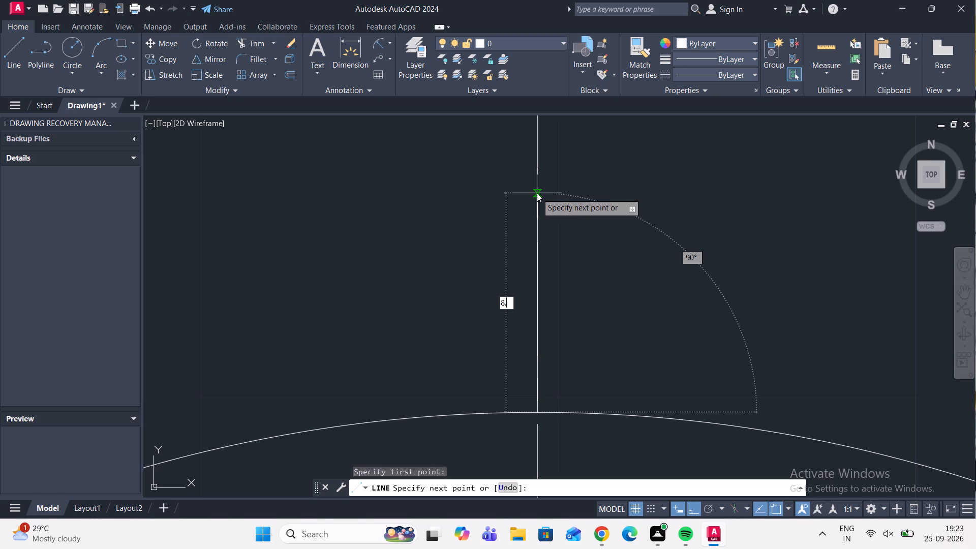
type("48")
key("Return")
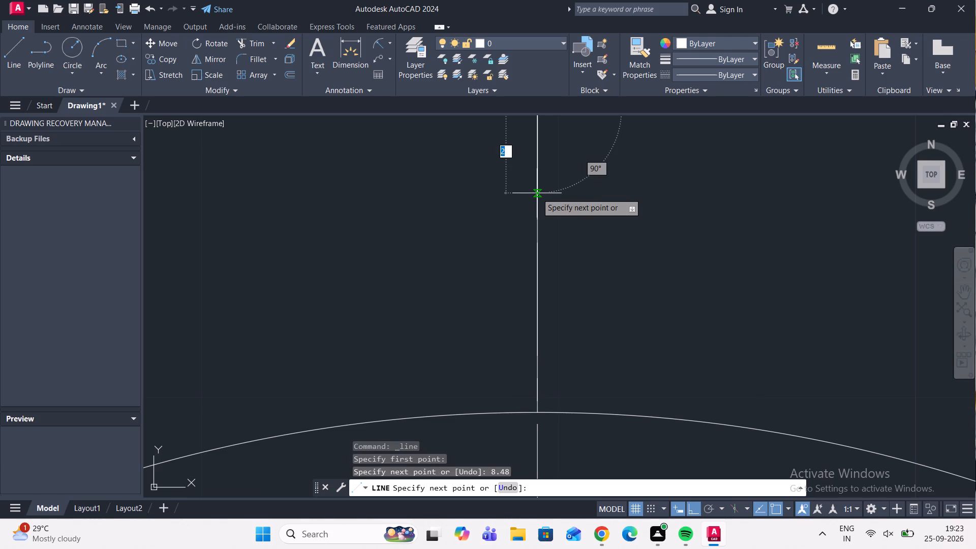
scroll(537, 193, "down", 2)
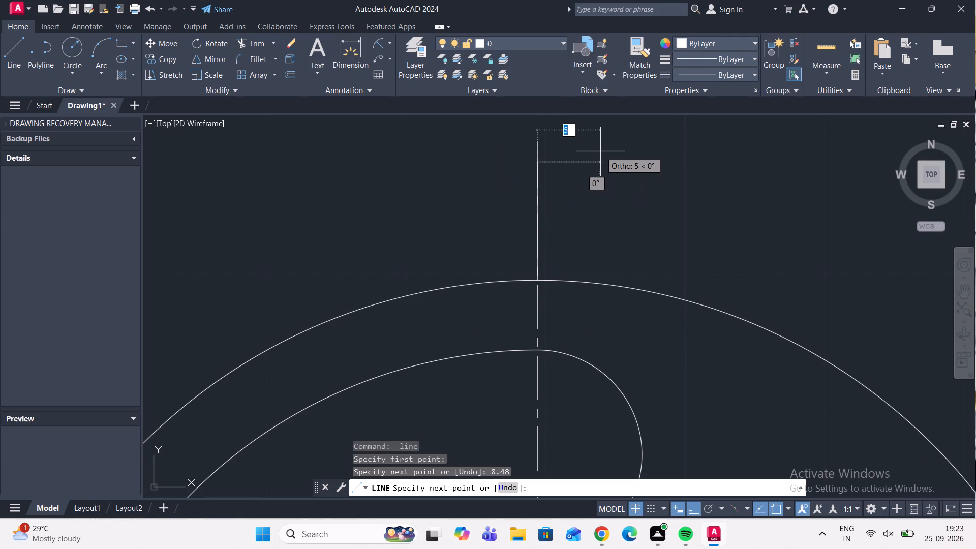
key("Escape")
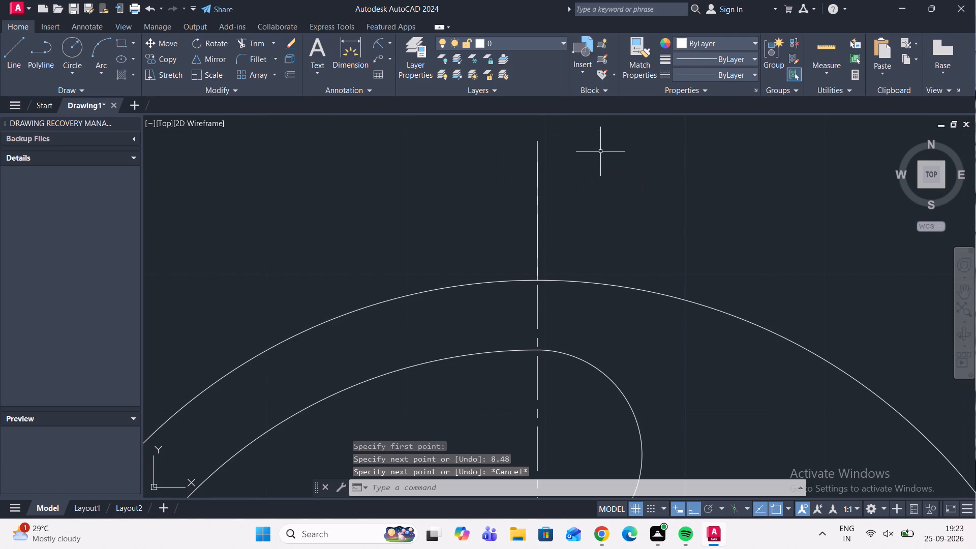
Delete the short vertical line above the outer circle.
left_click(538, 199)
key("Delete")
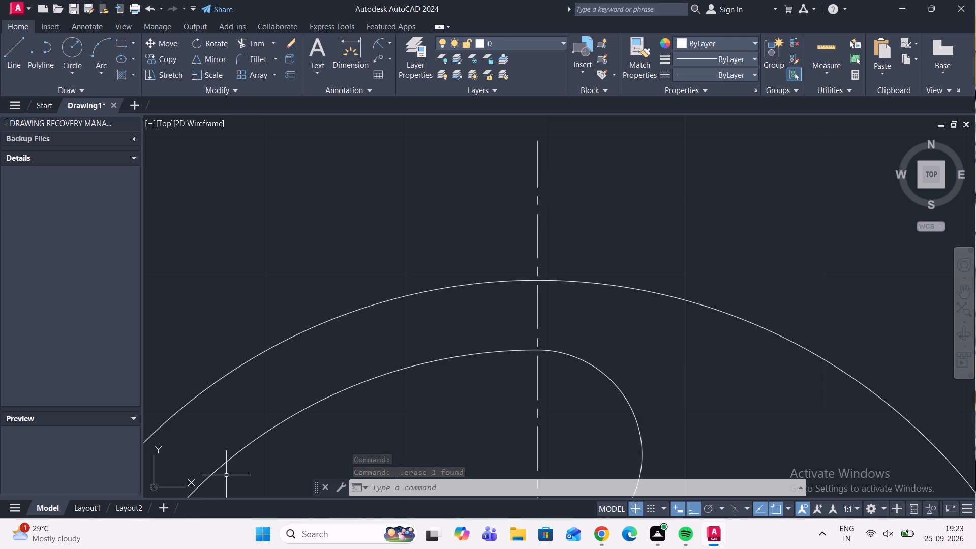
Calculate 8.48 + 8.48 with the quick calculator.
key("ctrl+8")
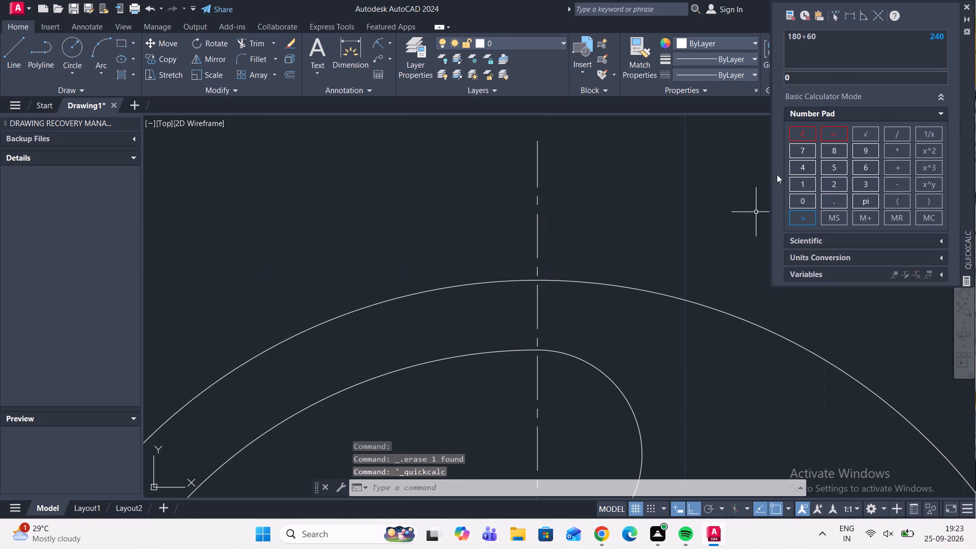
left_click(805, 135)
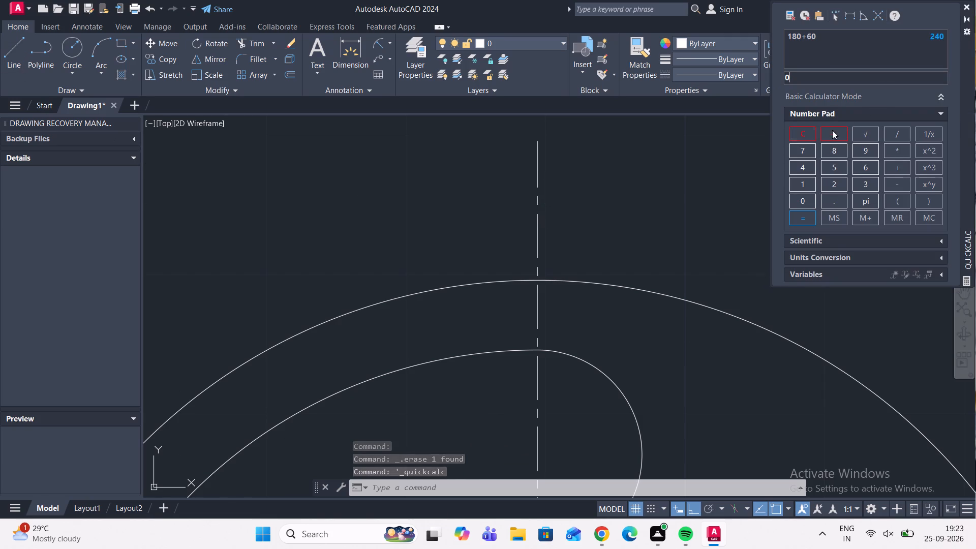
left_click(839, 131)
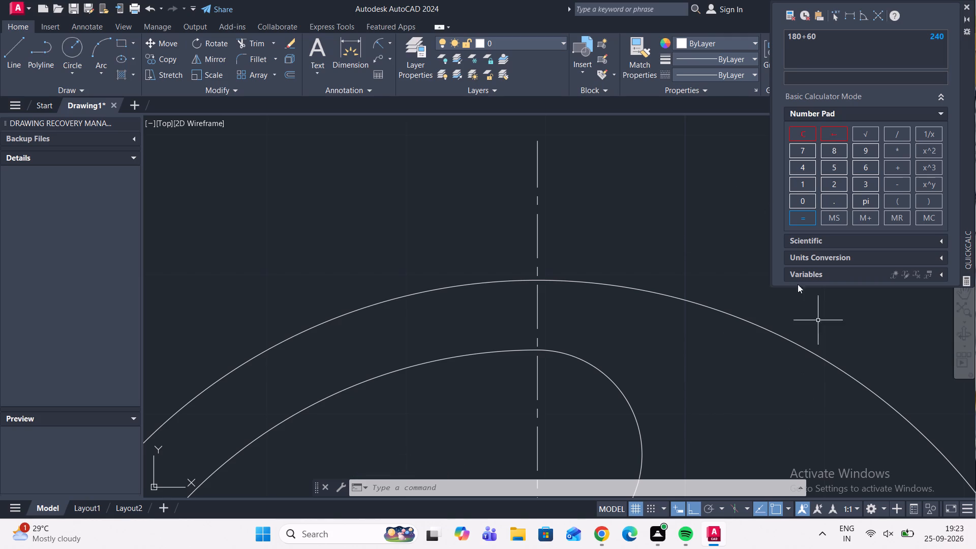
left_click(833, 151)
left_click(837, 204)
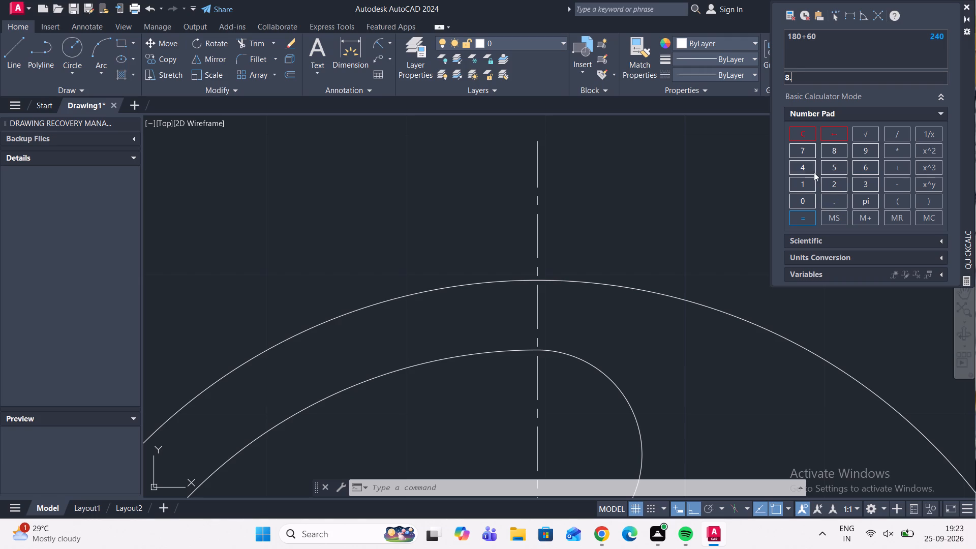
left_click(798, 170)
left_click(833, 147)
left_click(902, 170)
left_click(833, 154)
left_click(837, 199)
left_click(809, 170)
left_click(827, 150)
left_click(803, 221)
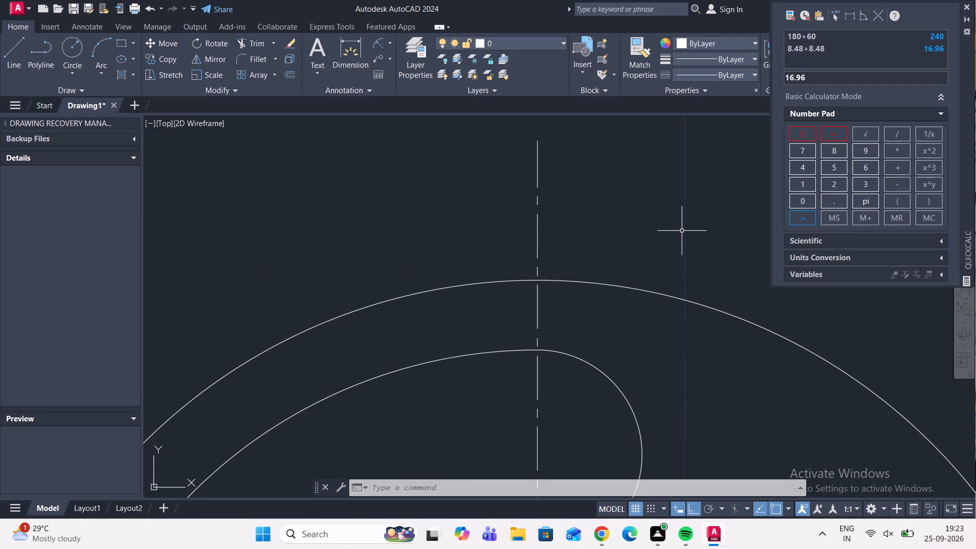
Draw a vertical line 16.96 long upward along the centre line from the top of the outer circle.
scroll(682, 231, "down", 2)
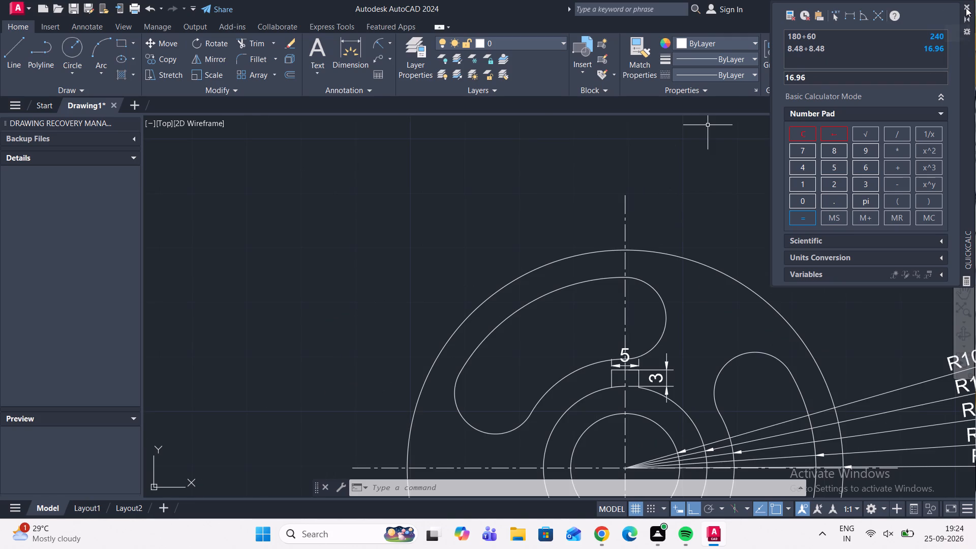
left_click(13, 49)
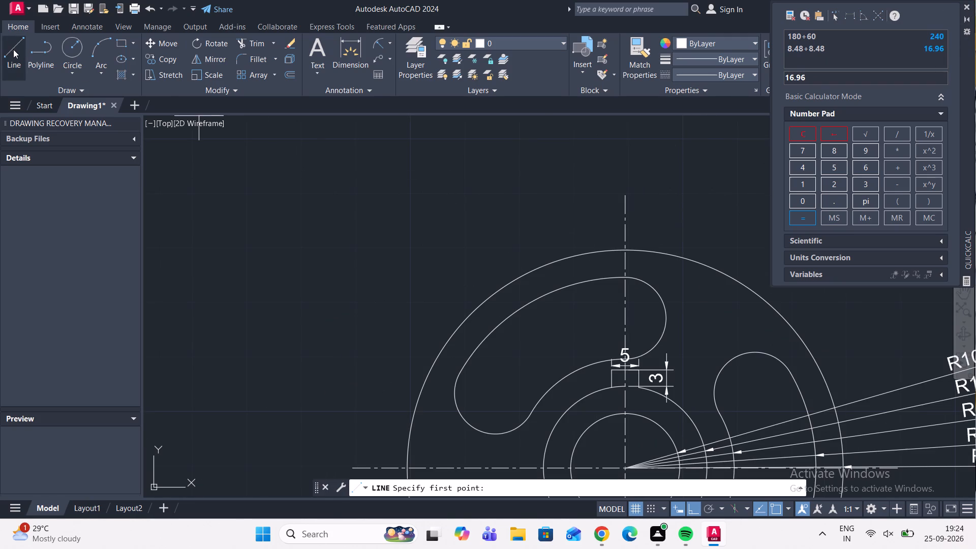
scroll(632, 252, "up", 3)
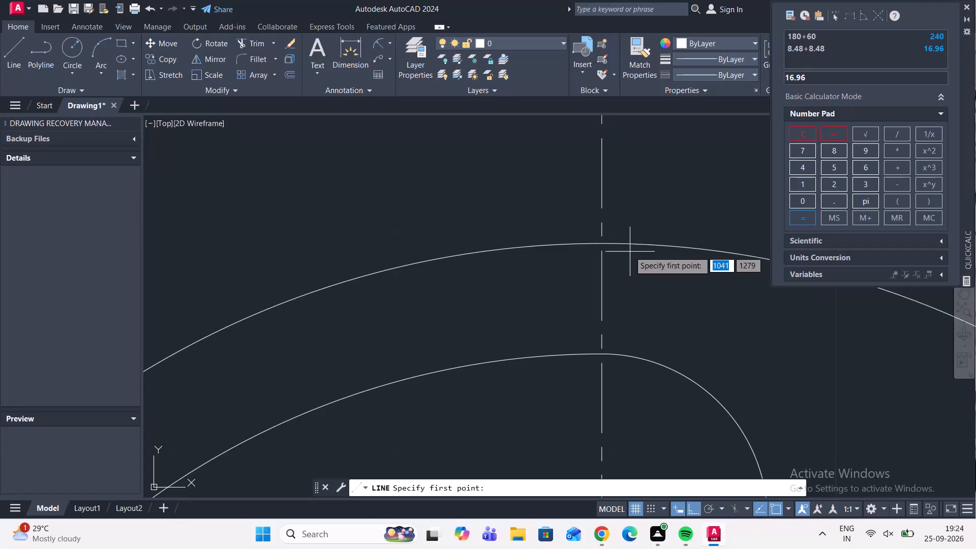
left_click(603, 246)
scroll(604, 175, "down", 3)
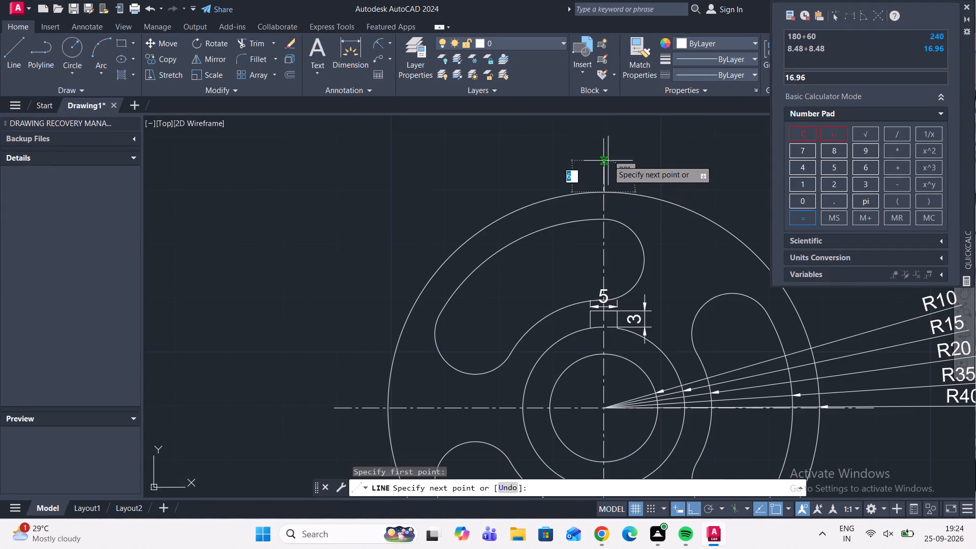
middle_click_drag(606, 156, 604, 331)
scroll(603, 263, "up", 2)
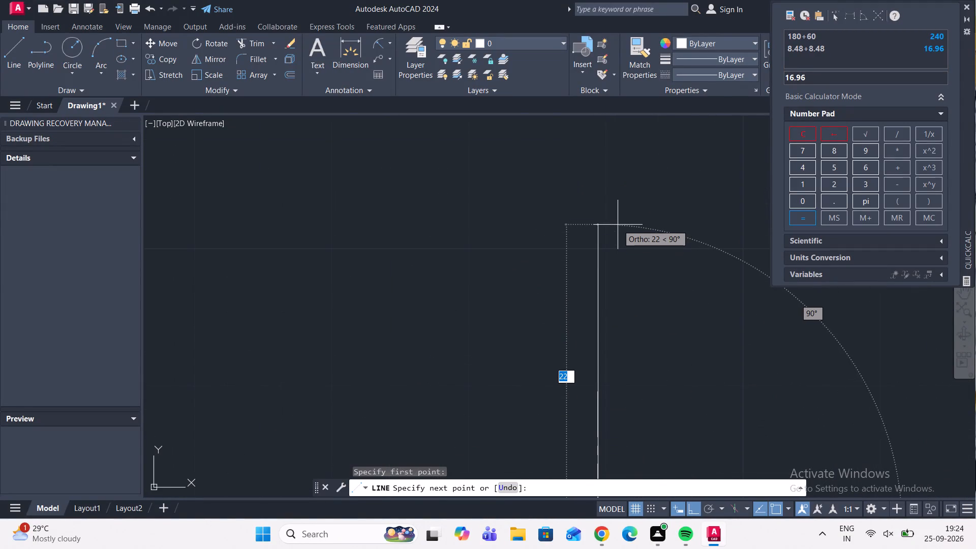
scroll(618, 225, "down", 3)
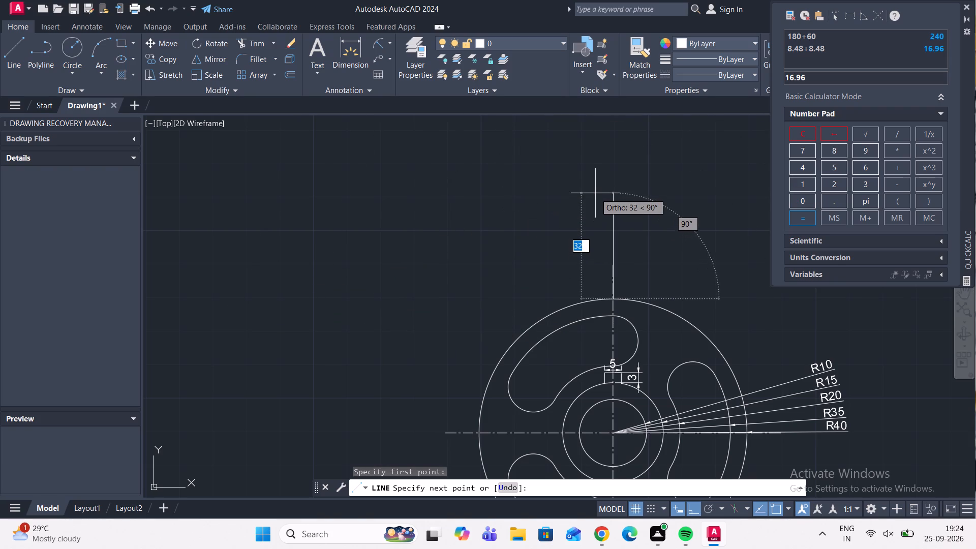
scroll(595, 193, "up", 2)
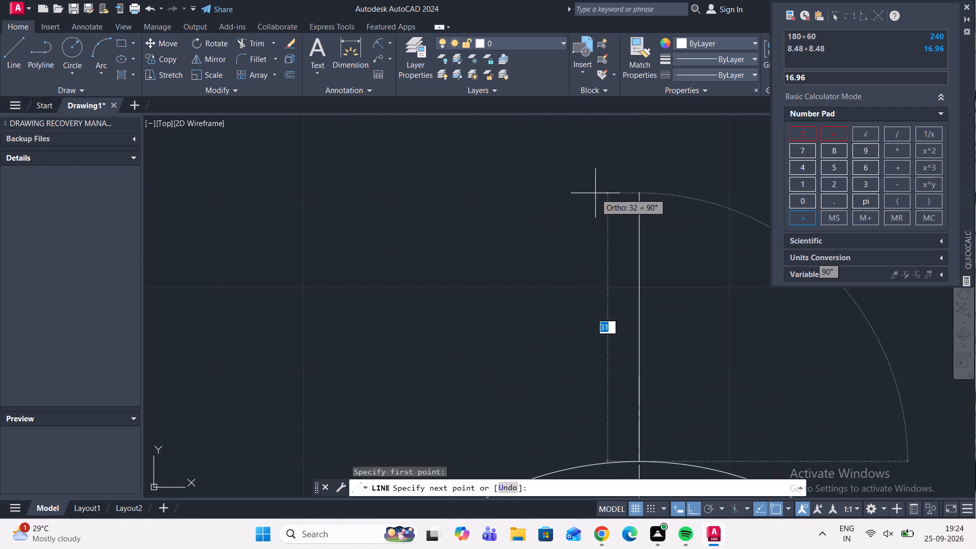
type("16.96")
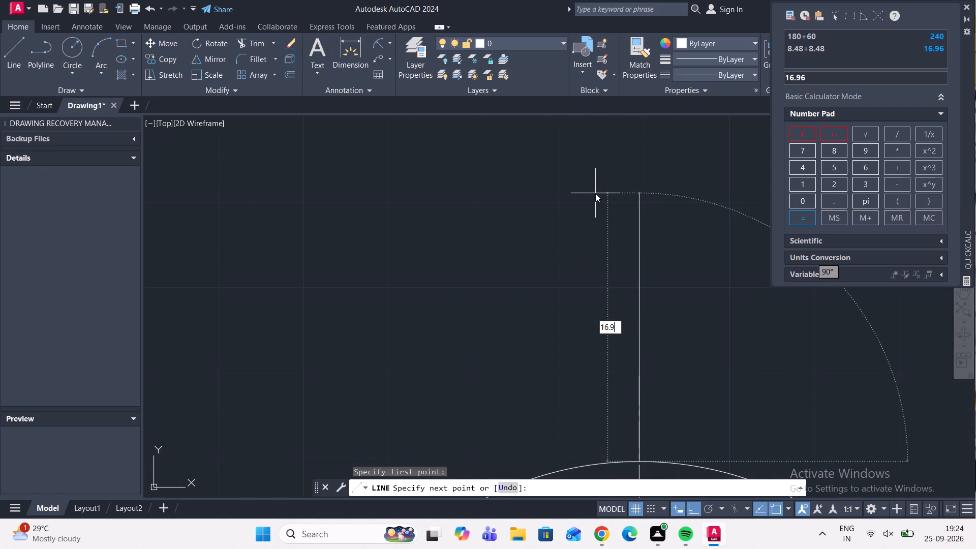
key("Return")
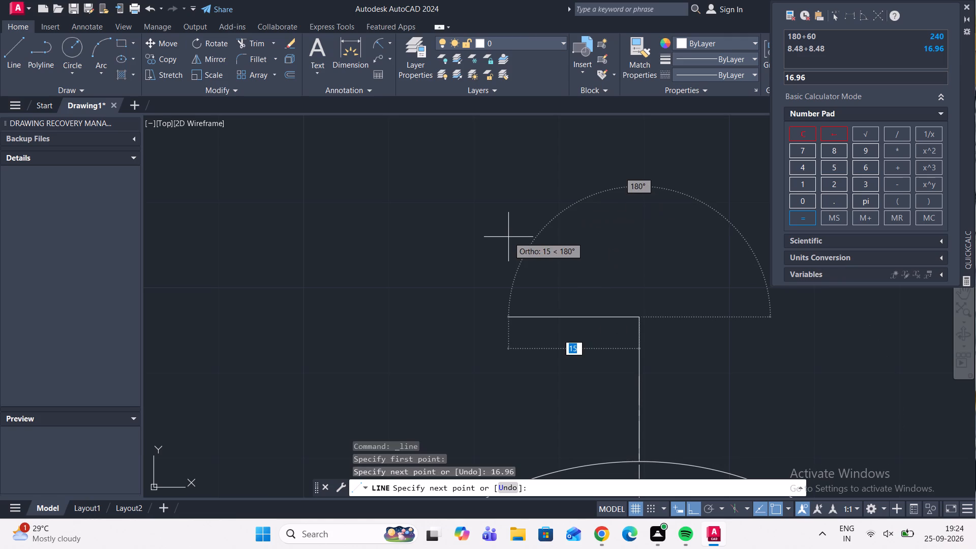
key("Escape")
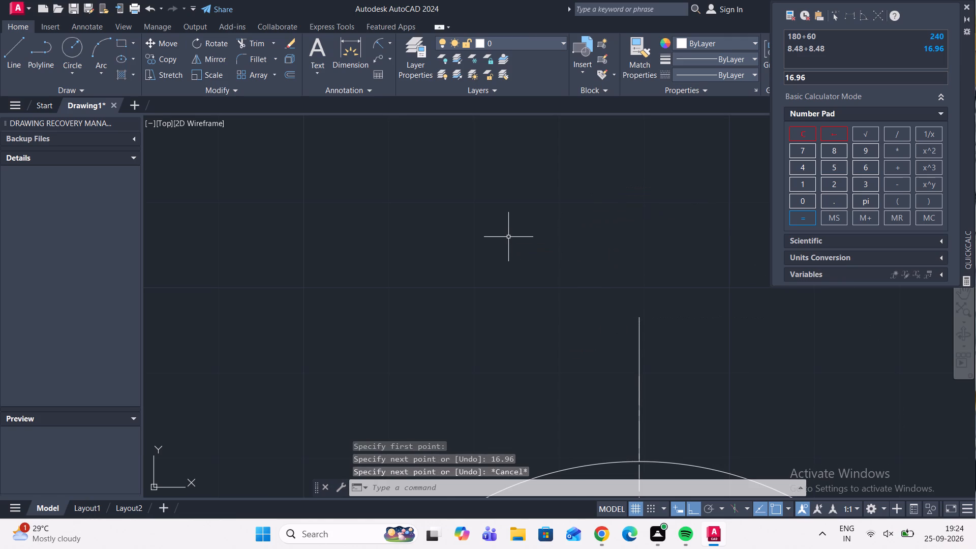
Draw a two-point circle whose diameter runs from the top of the outer circle to the upper end of the 16.96 line.
scroll(533, 256, "down", 2)
scroll(570, 342, "up", 1)
scroll(615, 331, "up", 1)
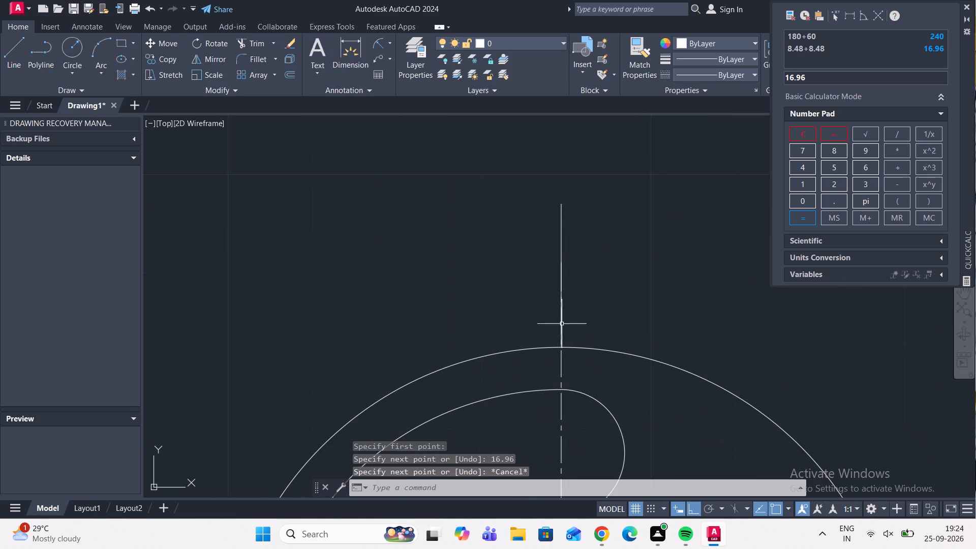
scroll(565, 332, "up", 1)
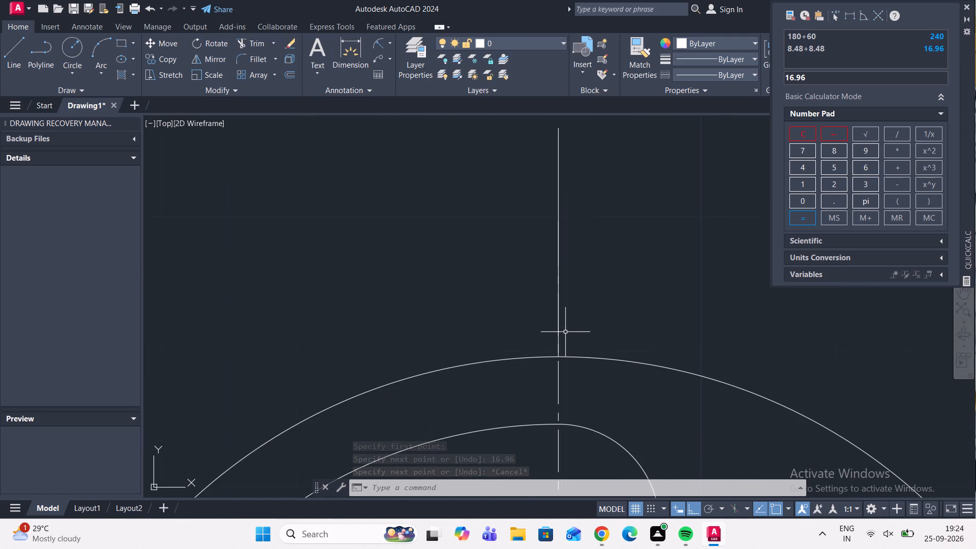
scroll(595, 292, "down", 1)
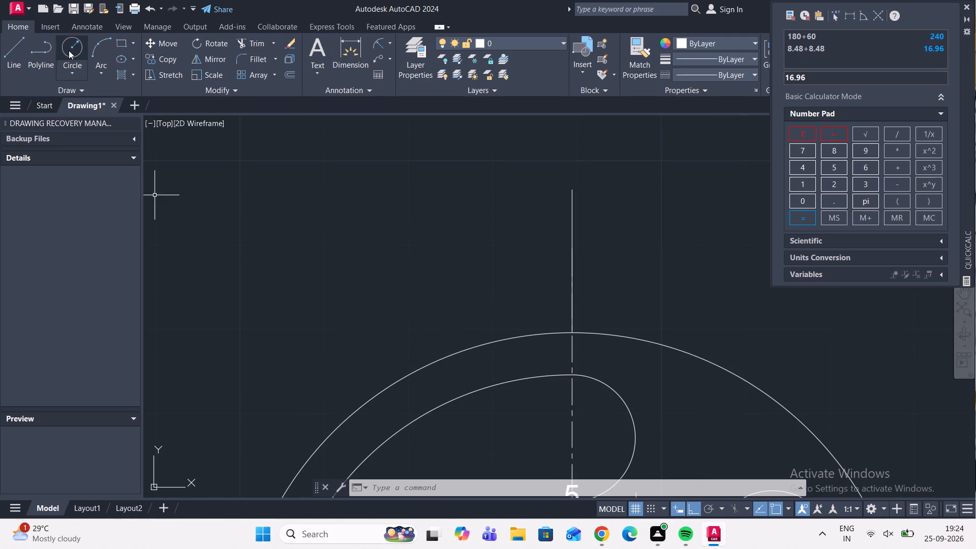
left_click(69, 50)
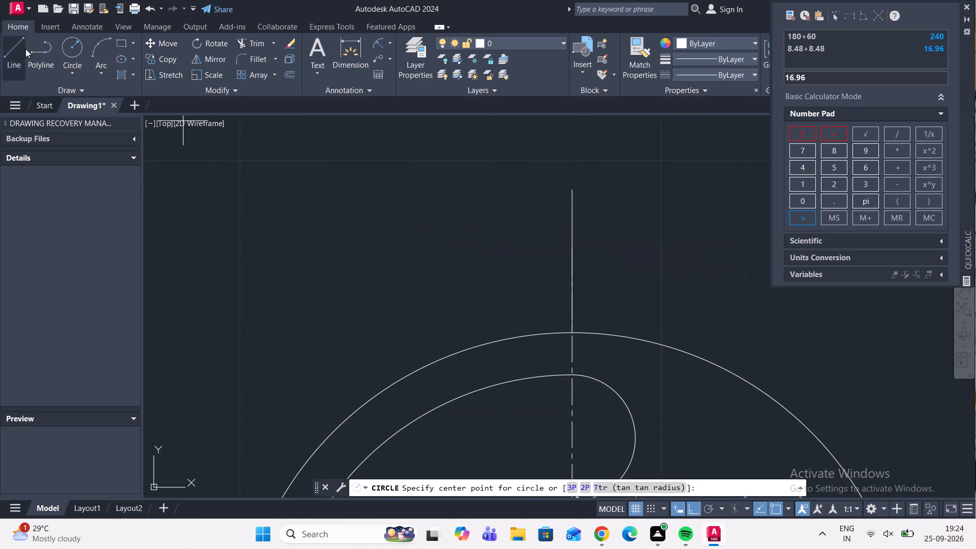
left_click(75, 71)
left_click(102, 145)
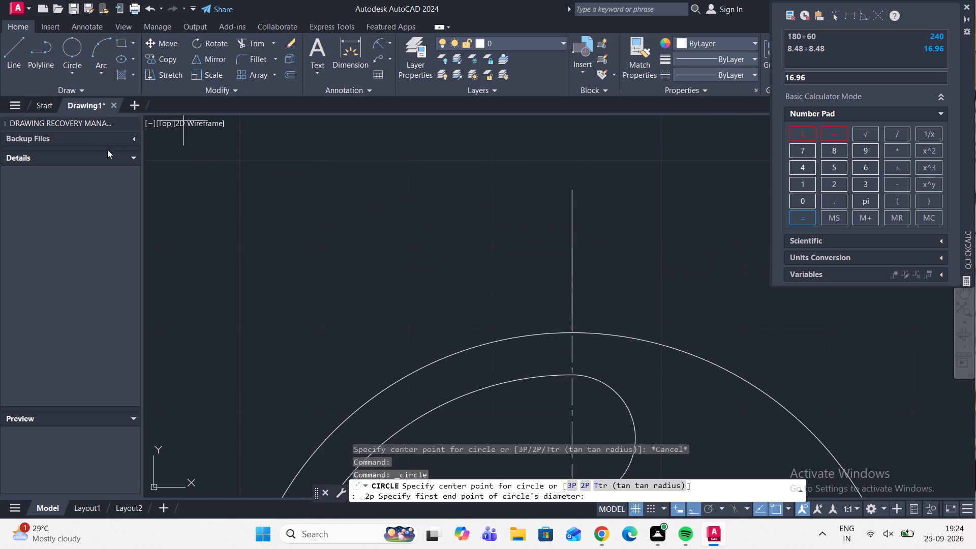
scroll(571, 331, "up", 2)
left_click(572, 336)
scroll(563, 251, "down", 2)
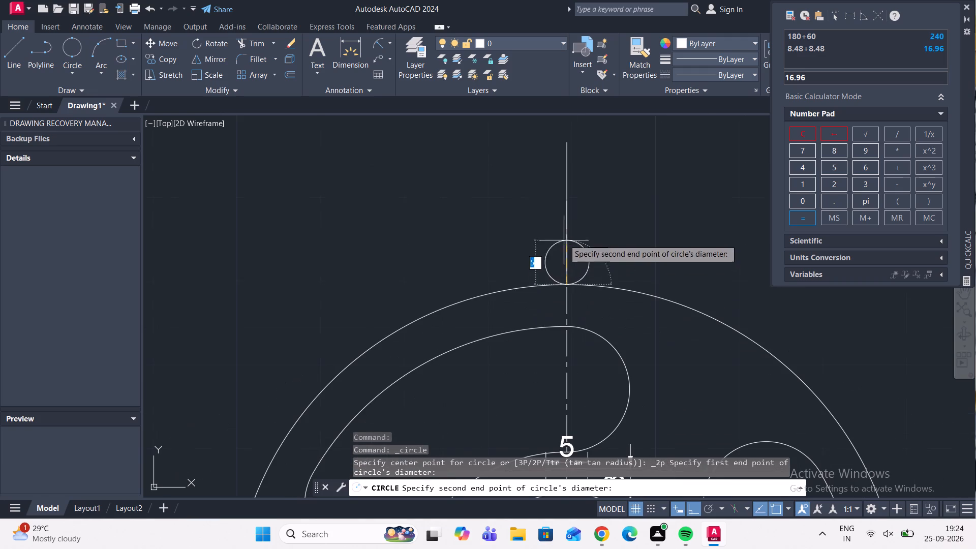
left_click(566, 143)
Trim away the vertical line and the centre line portion inside the small upper circle.
scroll(534, 191, "down", 1)
middle_click_drag(534, 192, 459, 246)
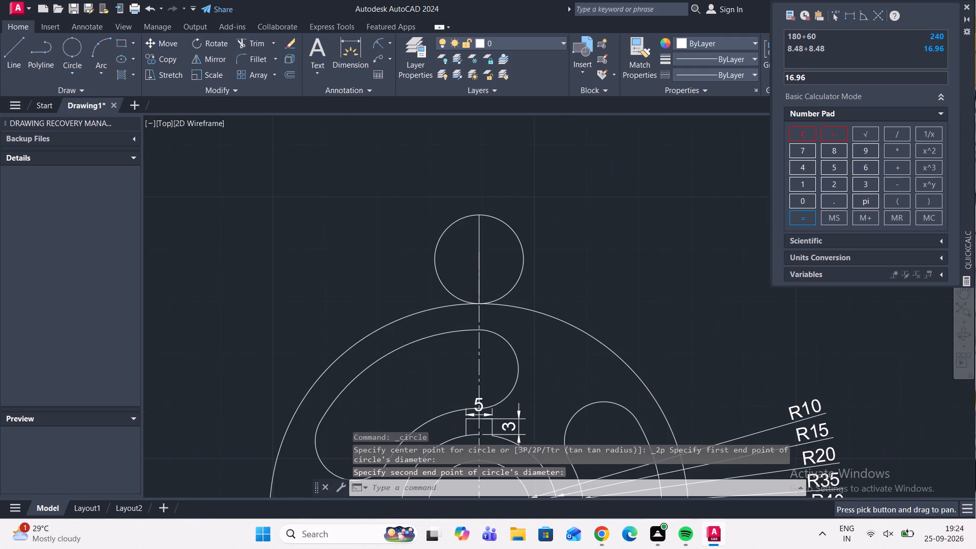
scroll(481, 258, "up", 1)
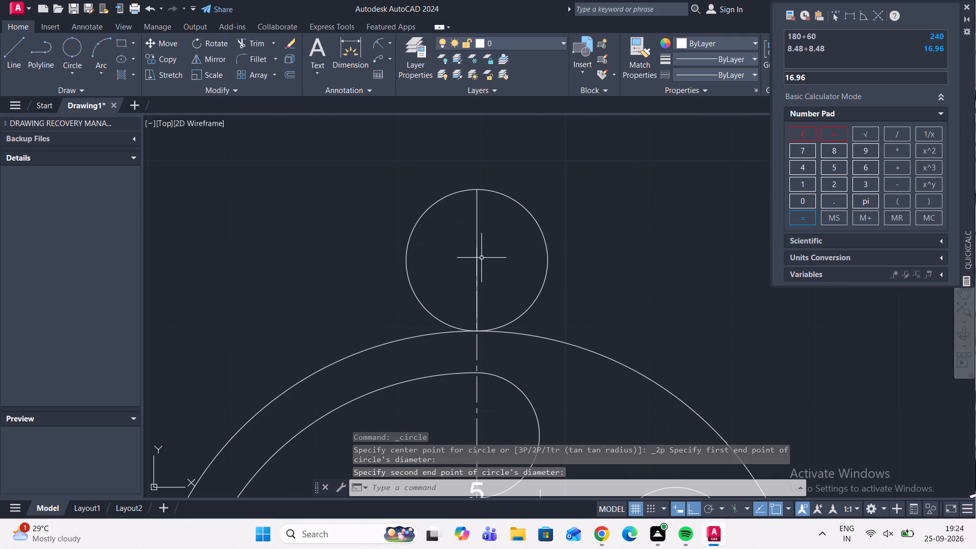
left_click(254, 48)
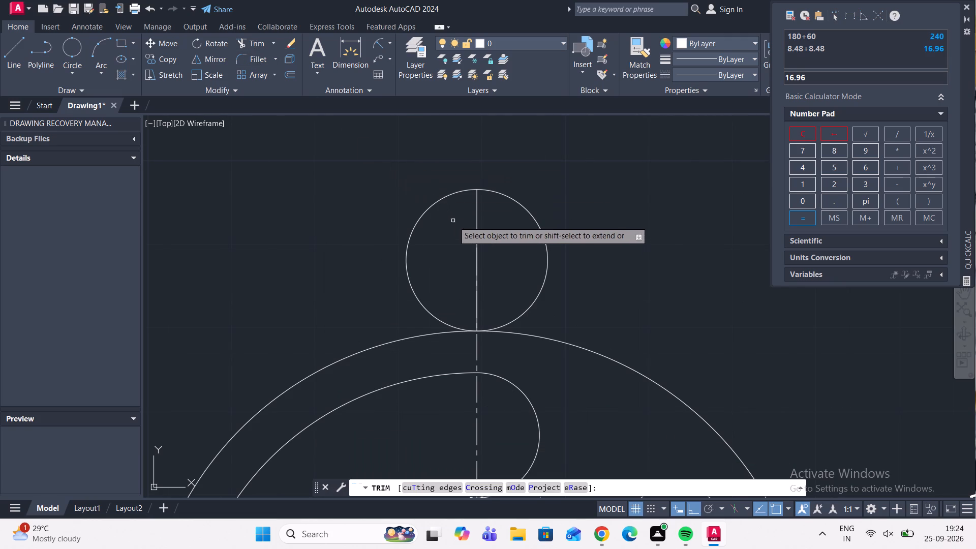
left_click(477, 224)
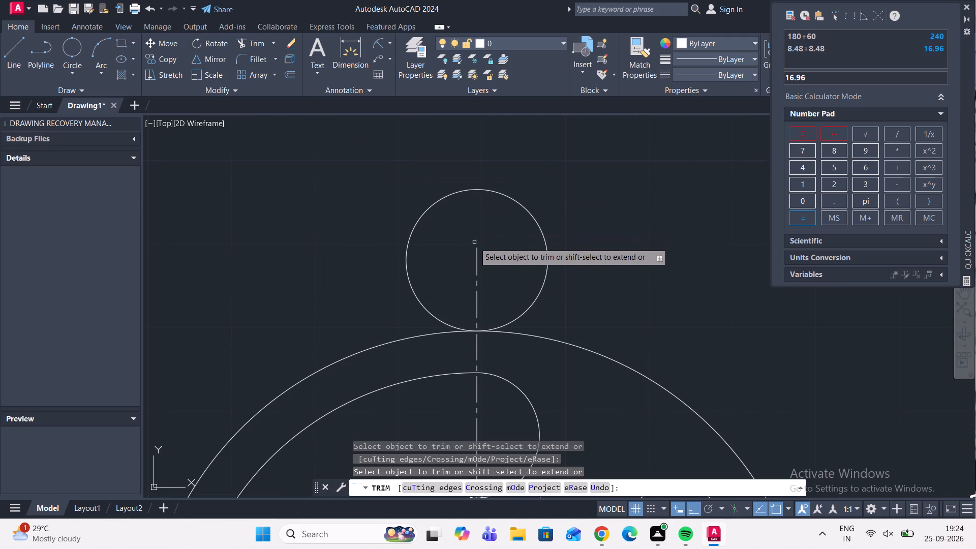
left_click(477, 261)
scroll(476, 263, "down", 2)
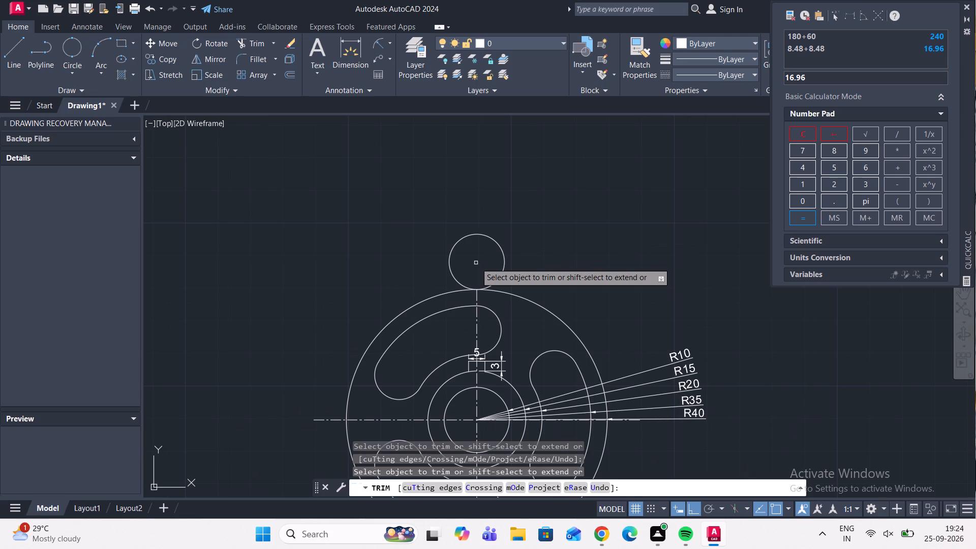
key("Escape")
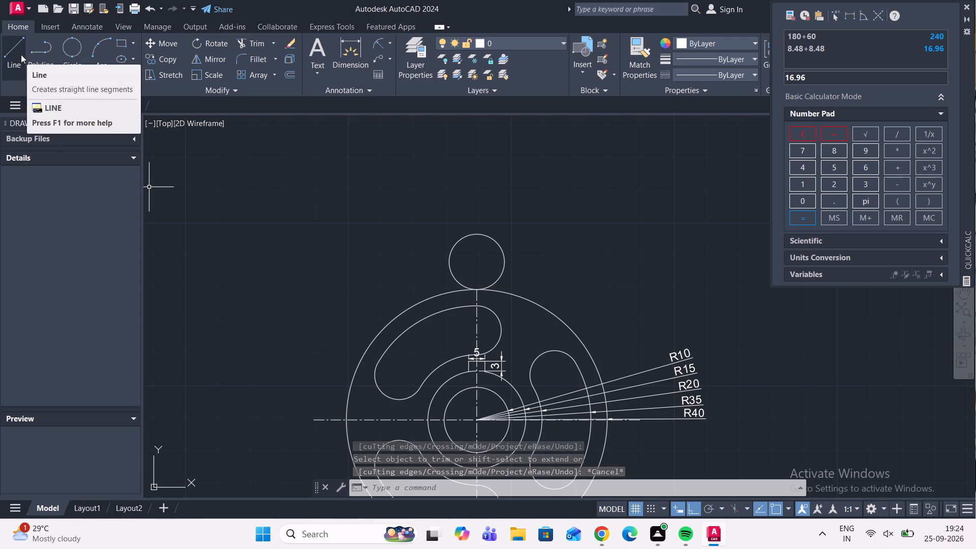
Draw a line from the top of the outer circle up to the small circle's centre and horizontally left past its edge.
left_click(21, 54)
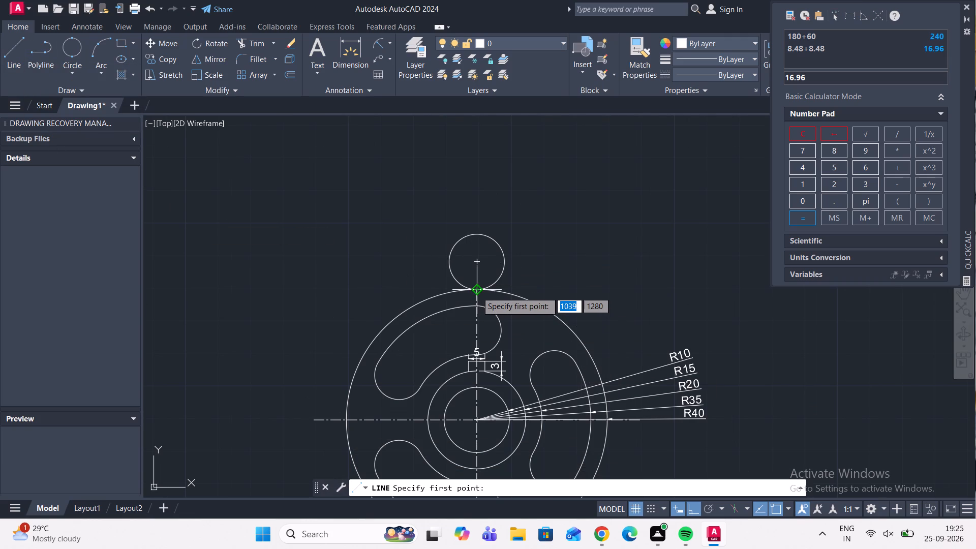
left_click(477, 291)
left_click(477, 263)
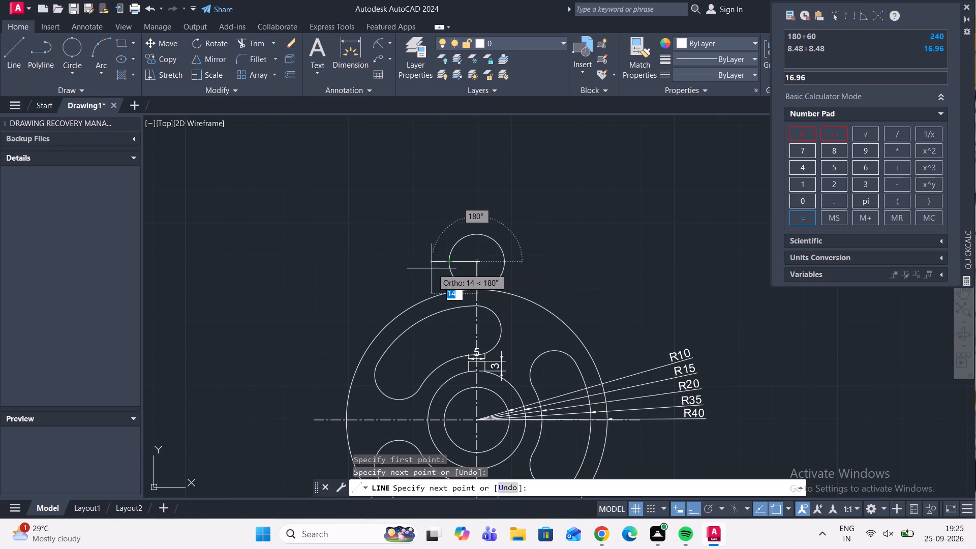
left_click(436, 263)
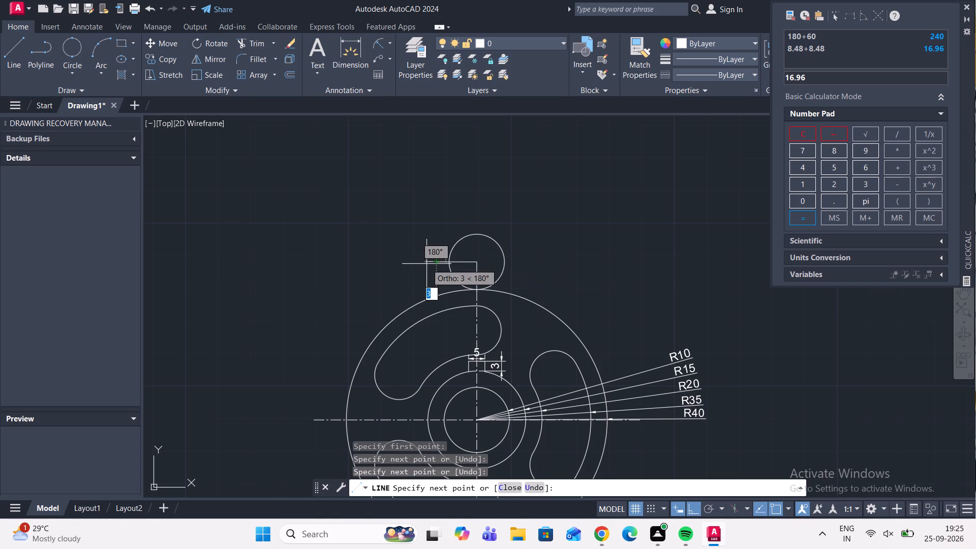
key("Escape")
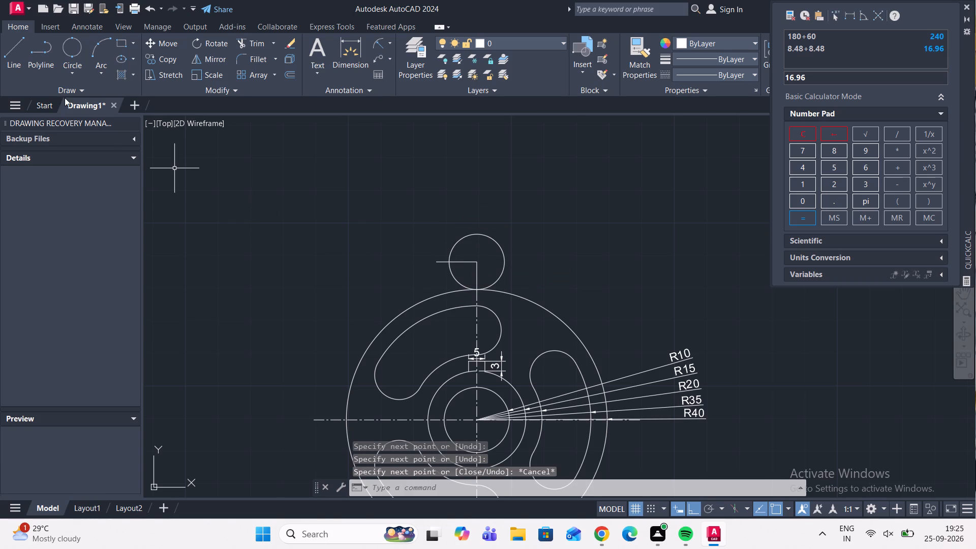
Draw a horizontal line about 14 long from the small circle's centre rightward past its edge.
left_click(24, 54)
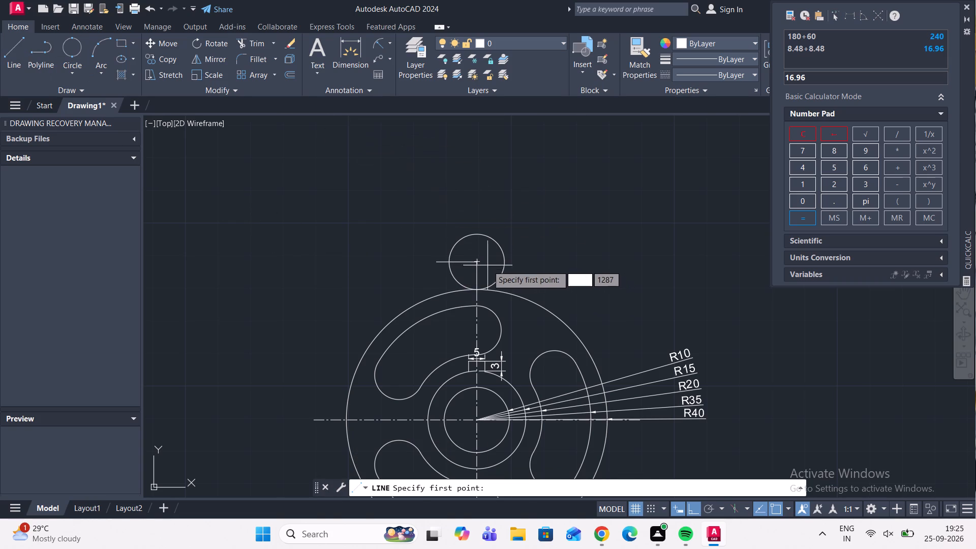
scroll(484, 263, "up", 1)
left_click(471, 261)
scroll(543, 259, "up", 1)
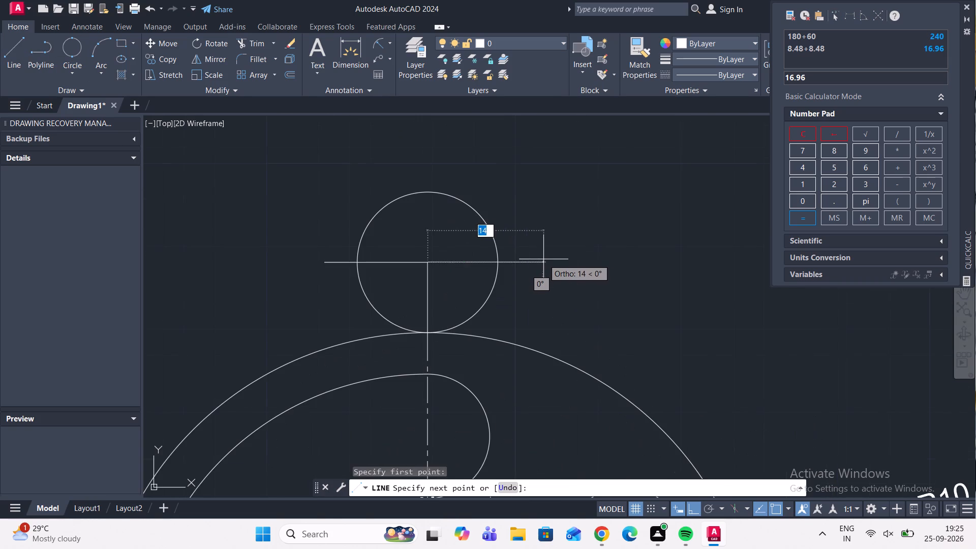
left_click(540, 259)
key("Escape")
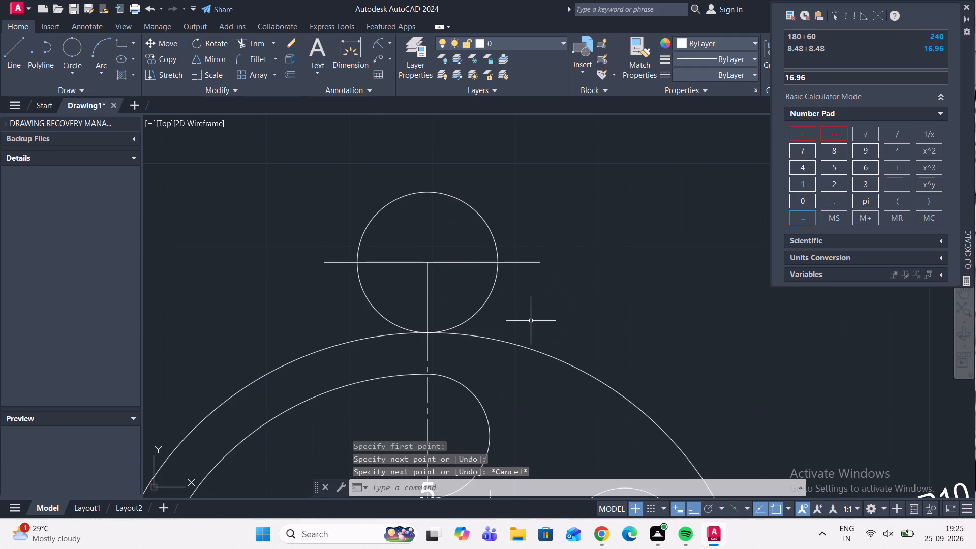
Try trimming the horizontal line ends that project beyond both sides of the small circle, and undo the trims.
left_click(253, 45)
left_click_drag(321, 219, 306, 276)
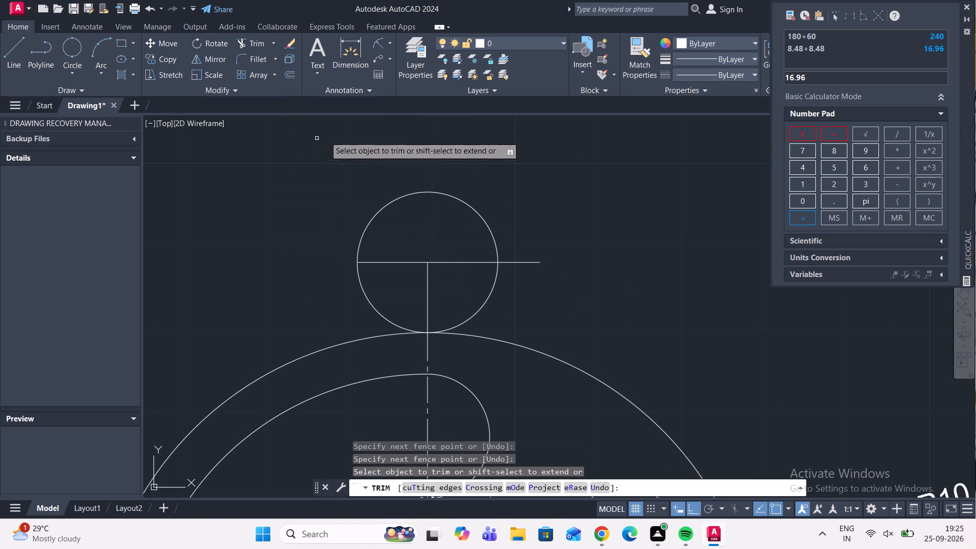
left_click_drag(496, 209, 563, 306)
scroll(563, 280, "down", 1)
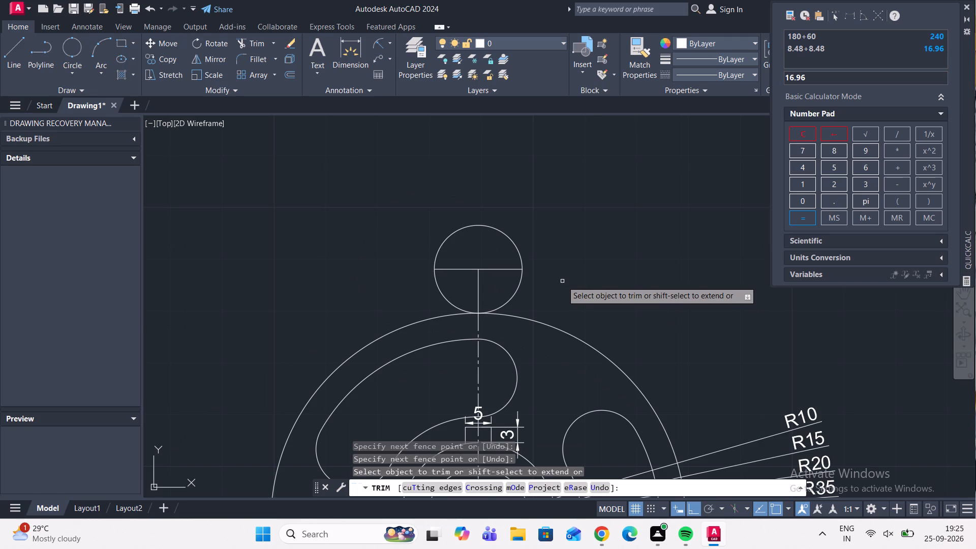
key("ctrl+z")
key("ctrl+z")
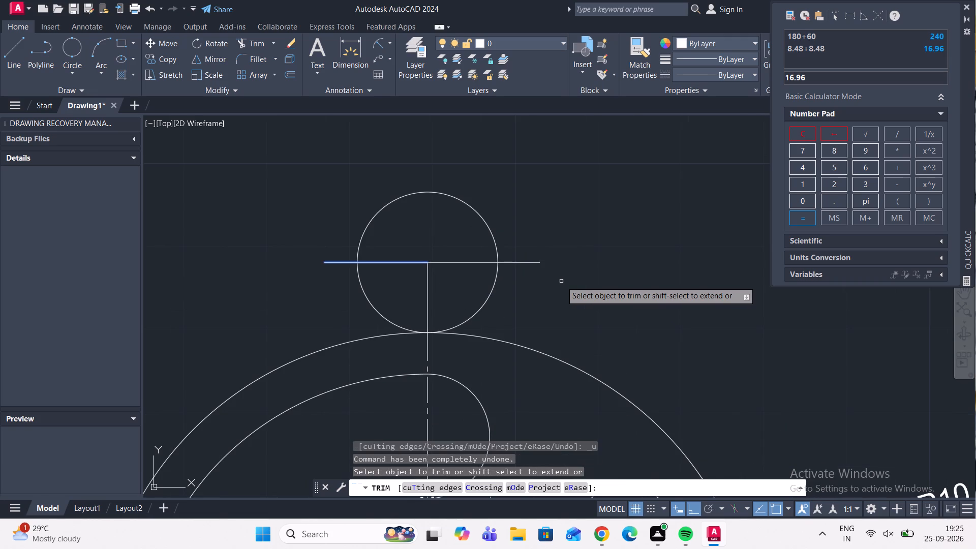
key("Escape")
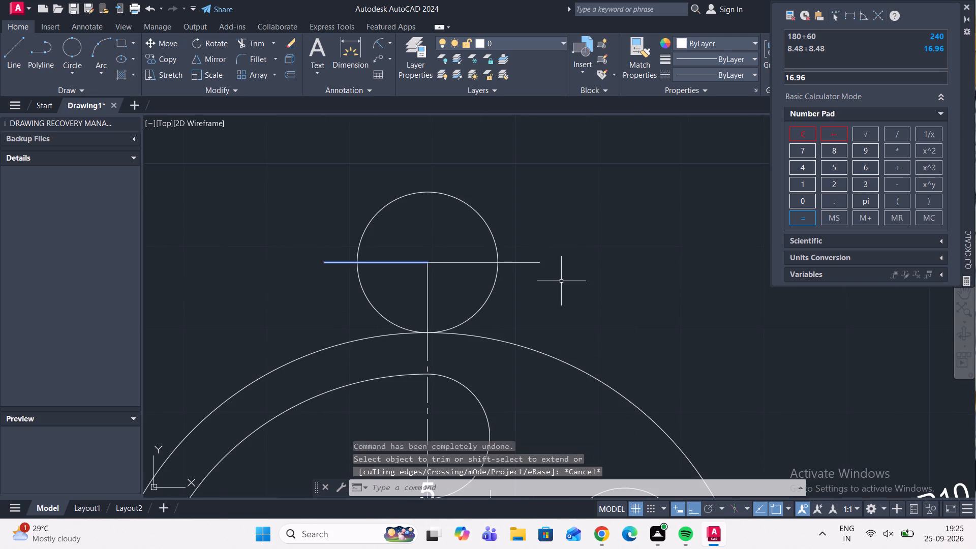
Close the quick calculator.
left_click(967, 6)
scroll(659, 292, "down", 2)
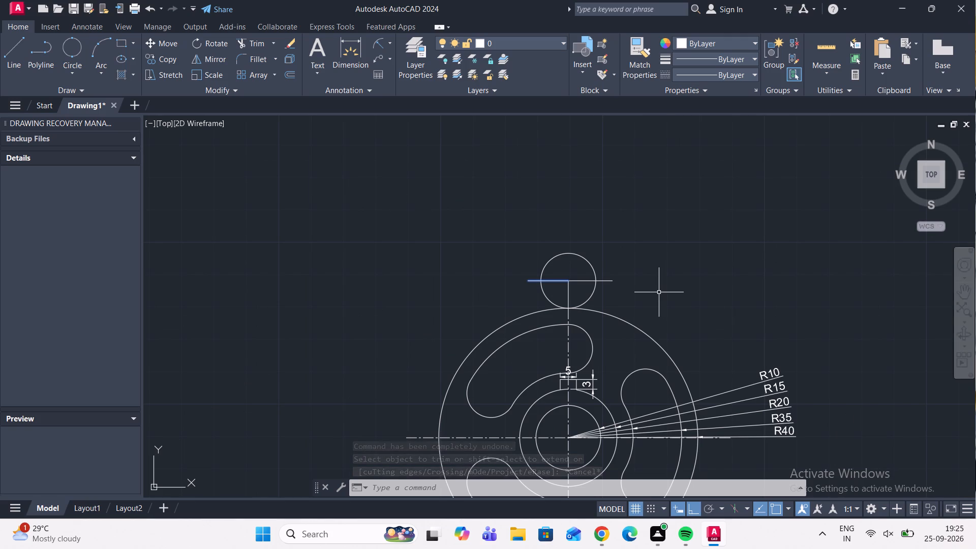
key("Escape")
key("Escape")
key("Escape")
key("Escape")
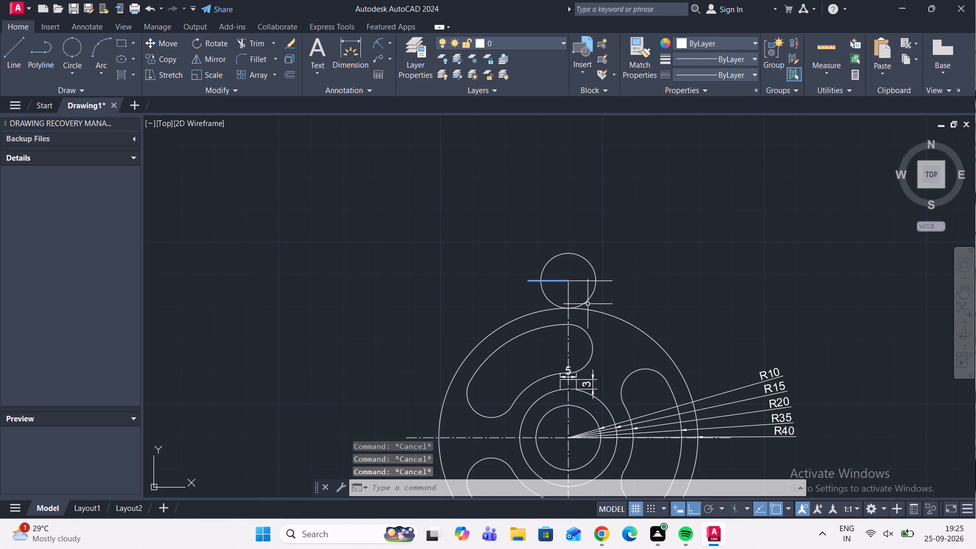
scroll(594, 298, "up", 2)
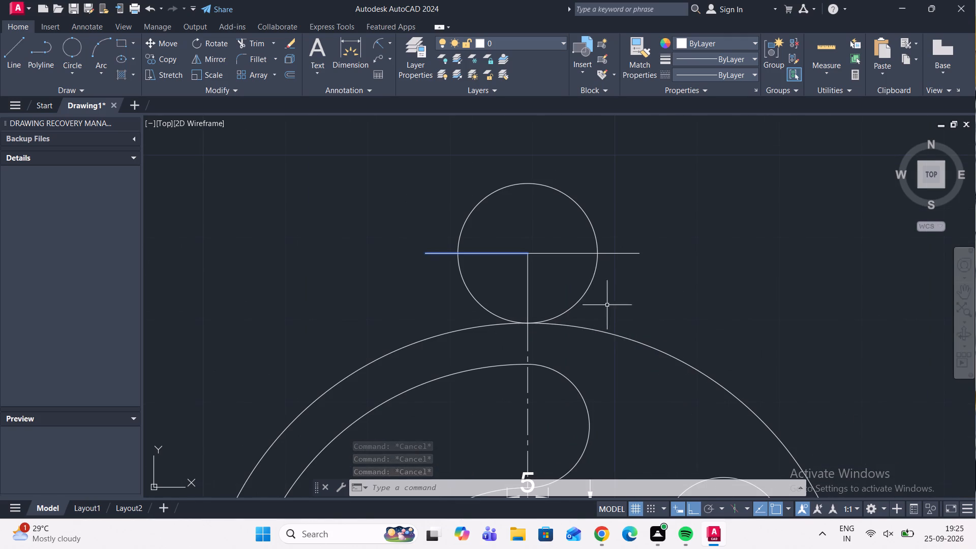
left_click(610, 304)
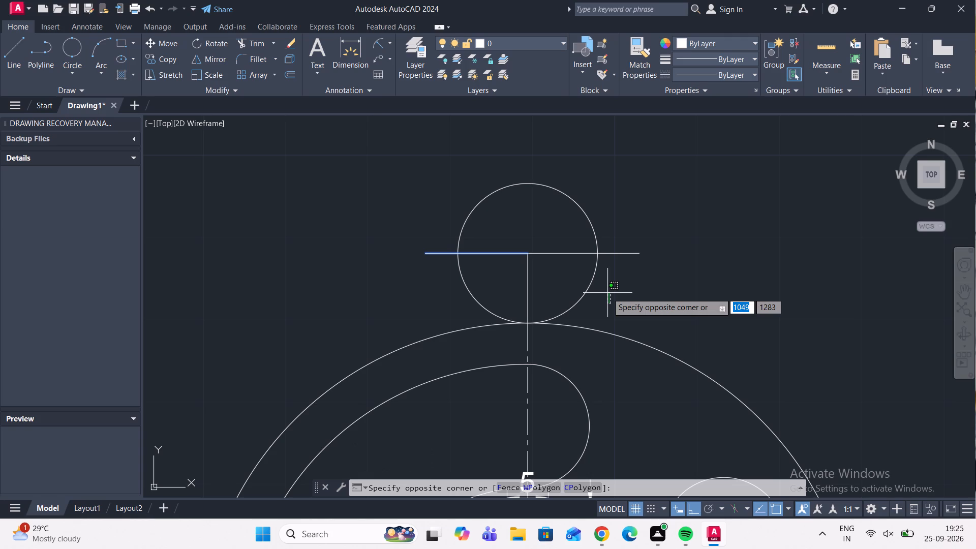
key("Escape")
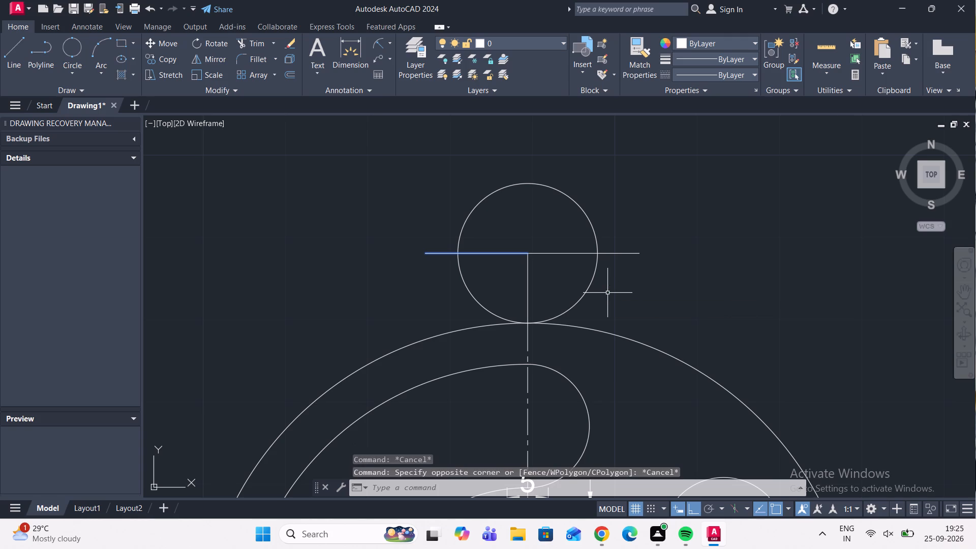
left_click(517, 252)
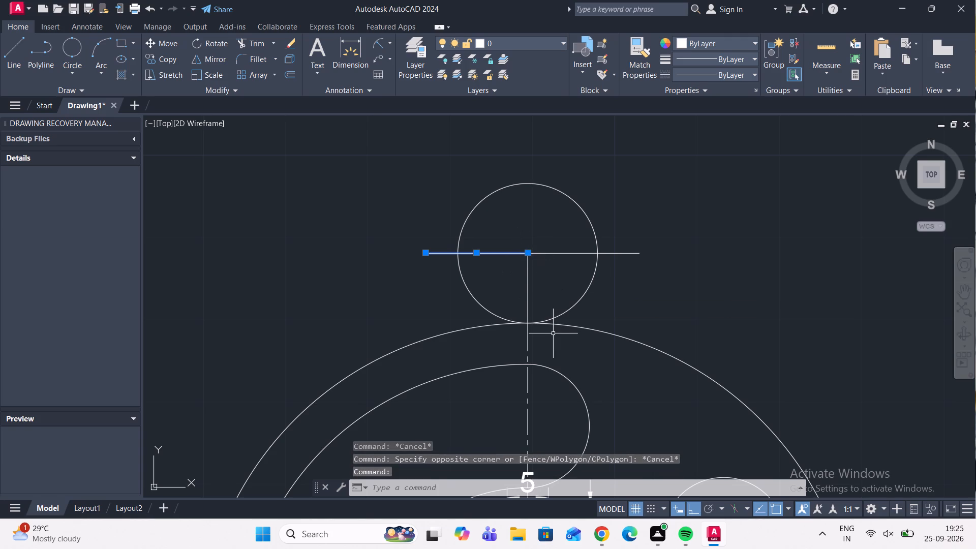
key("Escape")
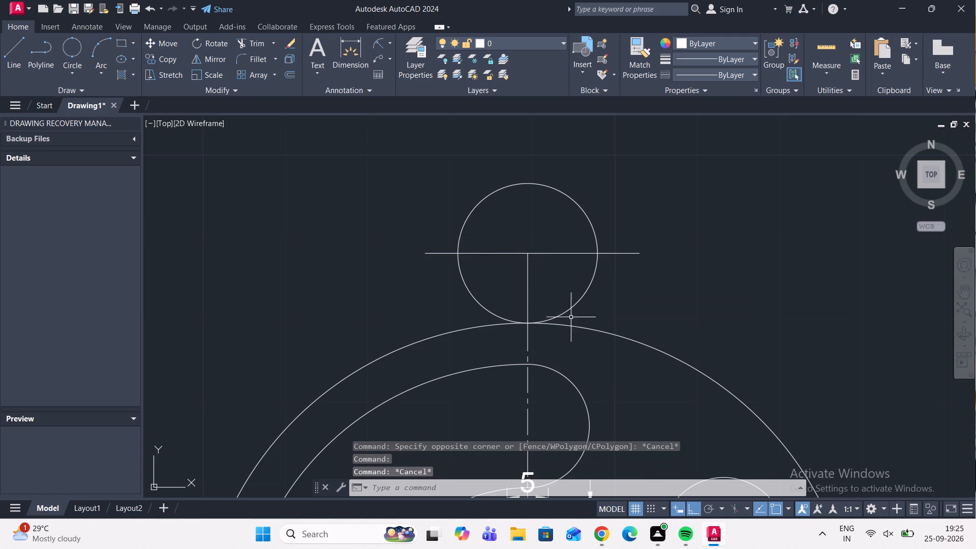
Polar array the small upper circle with its two horizontal lines and vertical line around the concentric circles' centre, using 18 items.
scroll(580, 289, "down", 1)
left_click(620, 282)
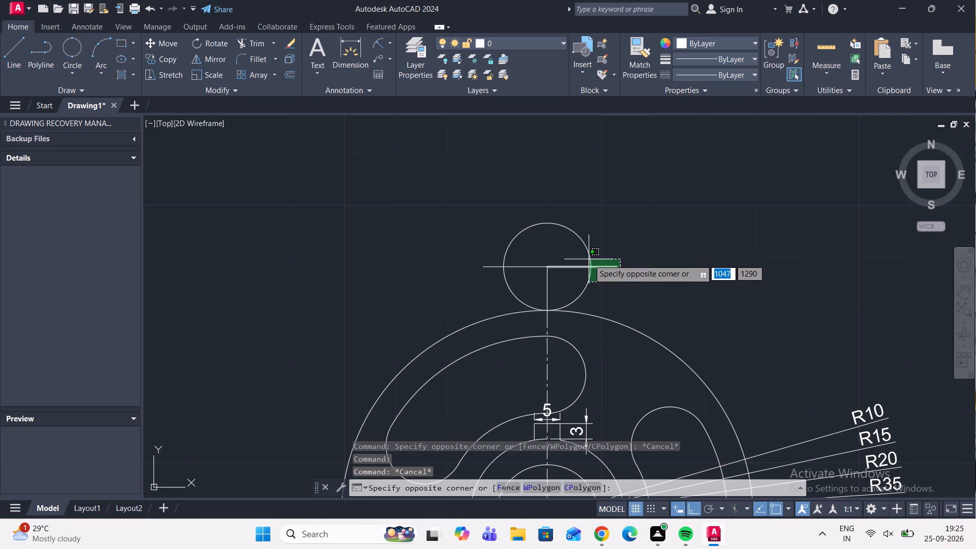
left_click(574, 246)
left_click_drag(532, 277, 525, 267)
left_click(506, 241)
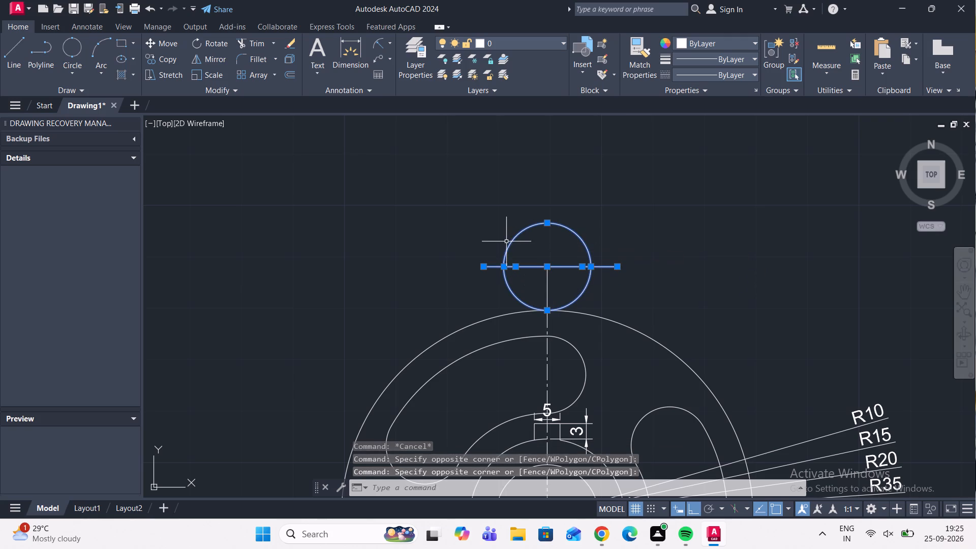
left_click_drag(554, 287, 553, 288)
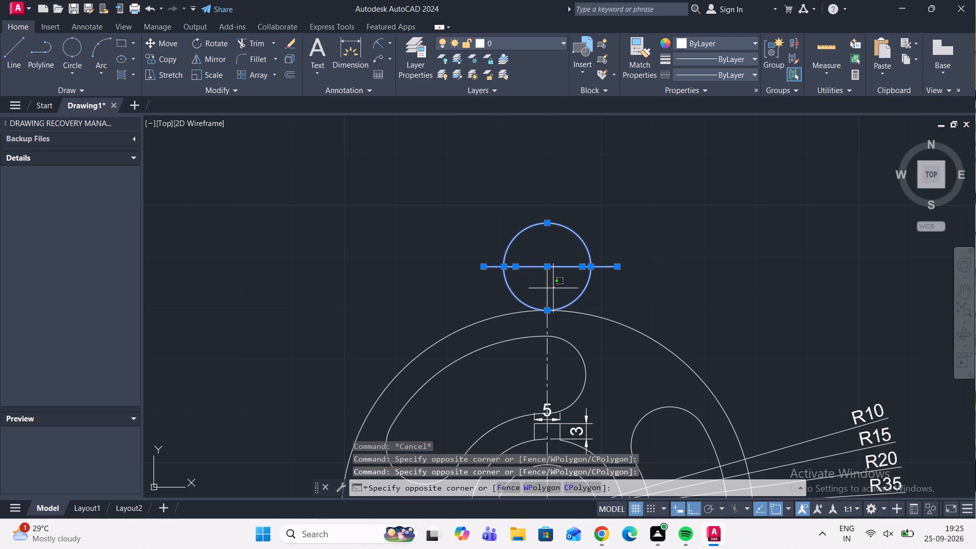
left_click_drag(553, 288, 547, 289)
left_click(540, 291)
scroll(543, 259, "down", 2)
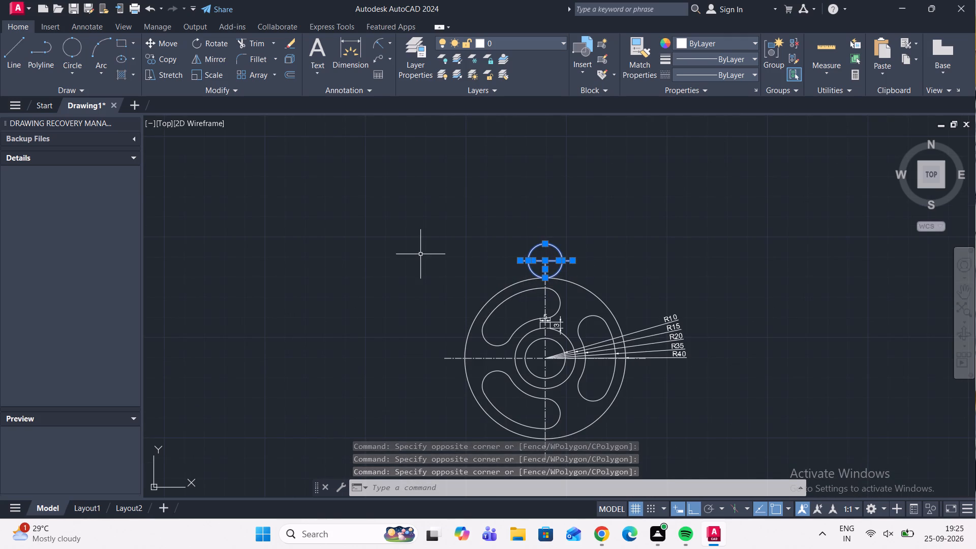
type("arr")
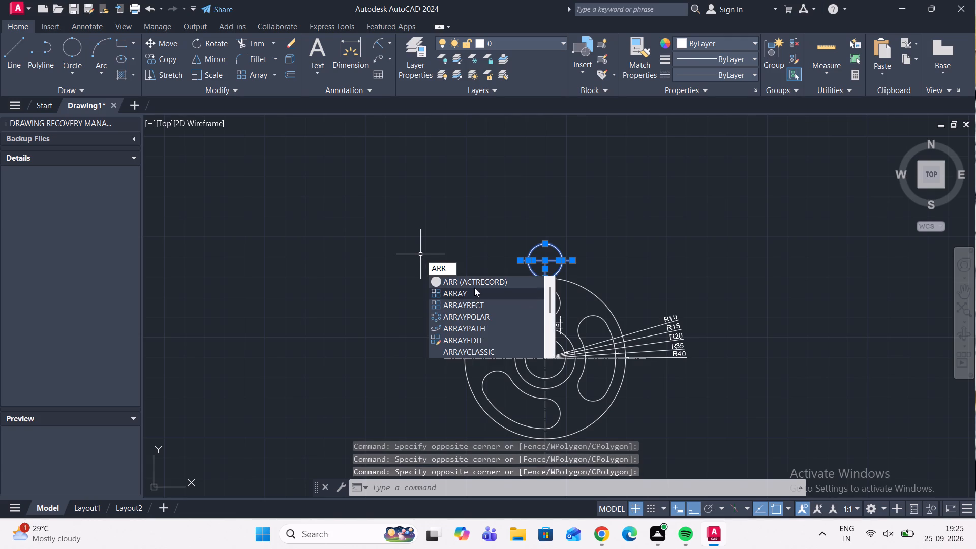
left_click(476, 289)
left_click_drag(527, 345, 476, 289)
scroll(544, 358, "up", 3)
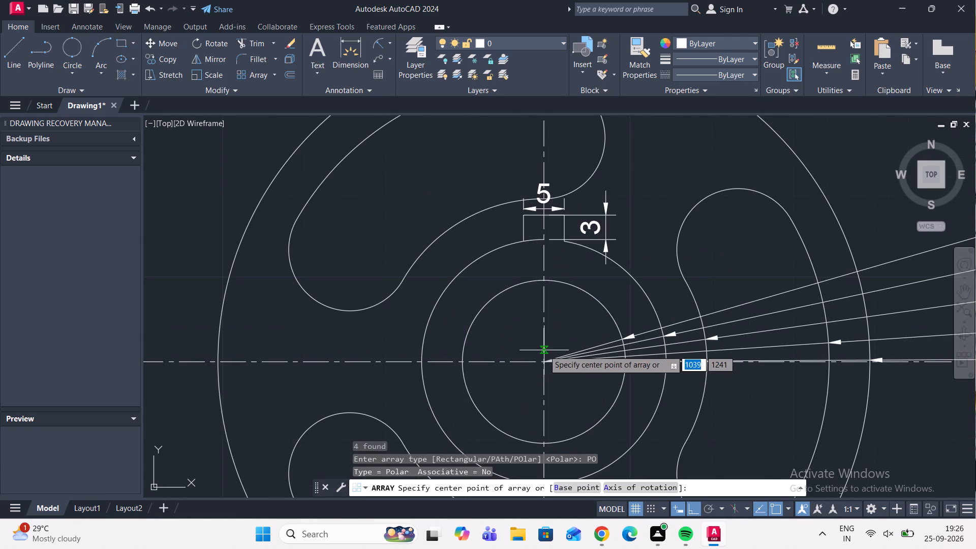
left_click(545, 363)
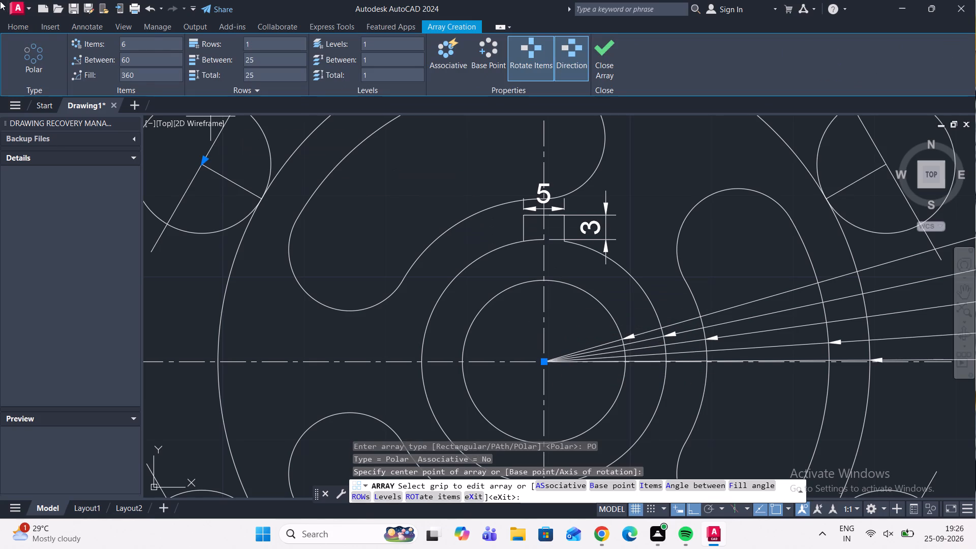
left_click(158, 43)
type("18")
key("Return")
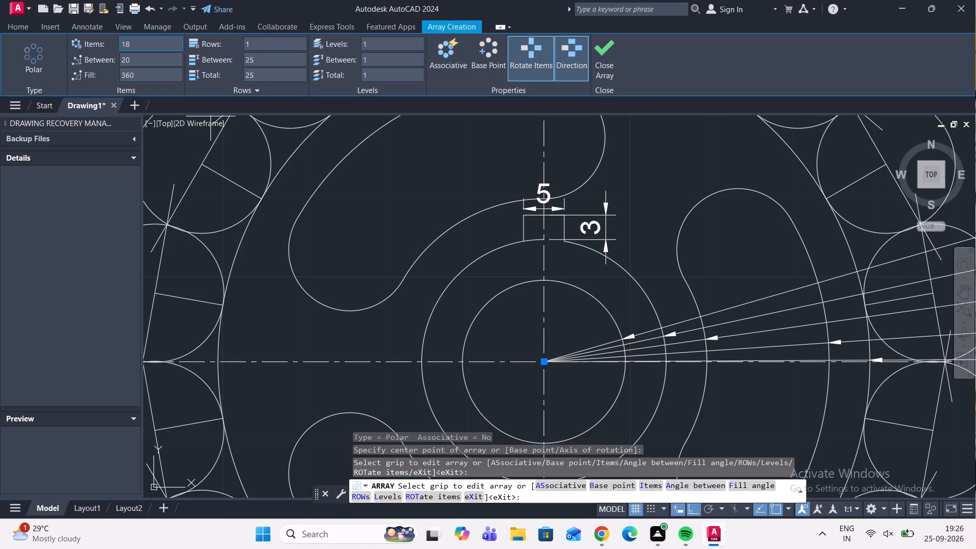
scroll(206, 257, "down", 2)
scroll(234, 209, "down", 1)
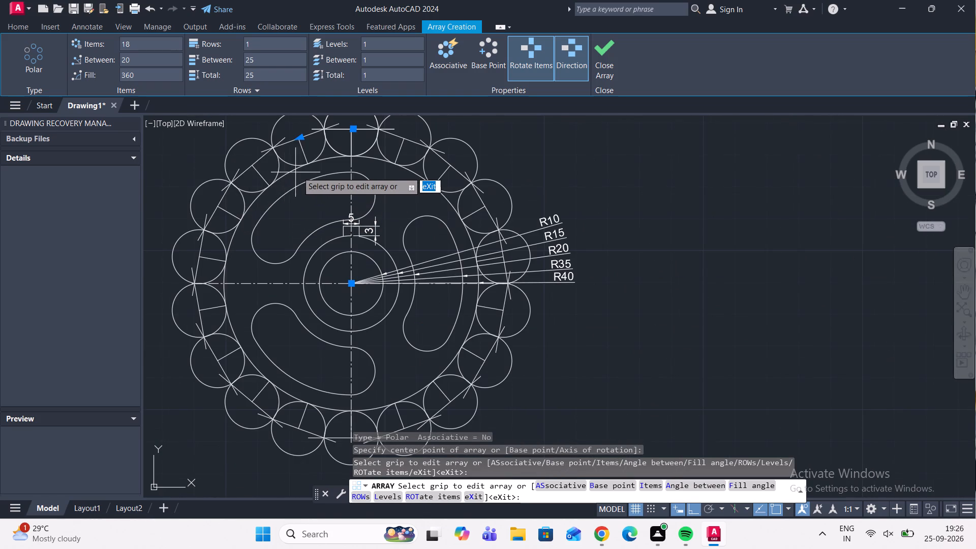
scroll(300, 172, "down", 1)
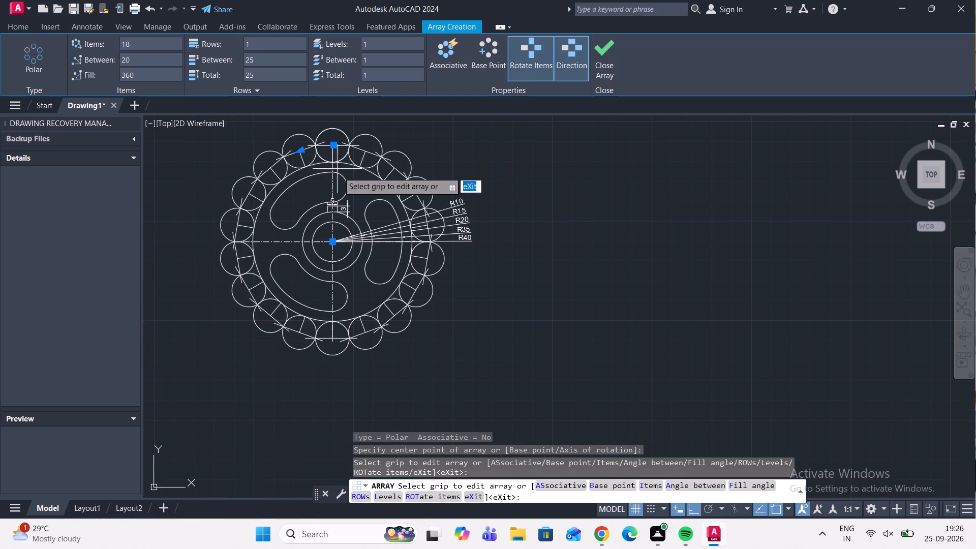
left_click(599, 53)
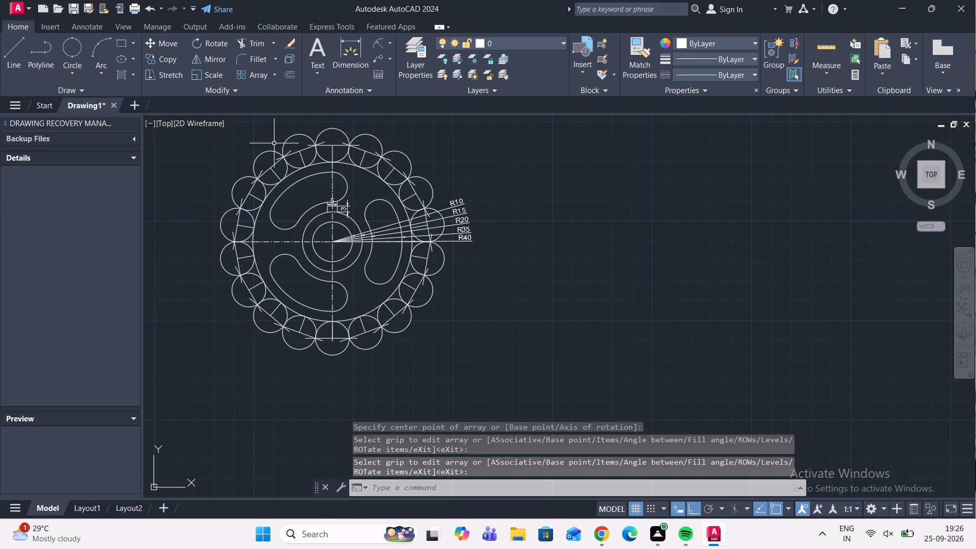
Trim away the outer halves of the small arrayed circles along the top and upper-right part of the rim.
scroll(291, 149, "up", 3)
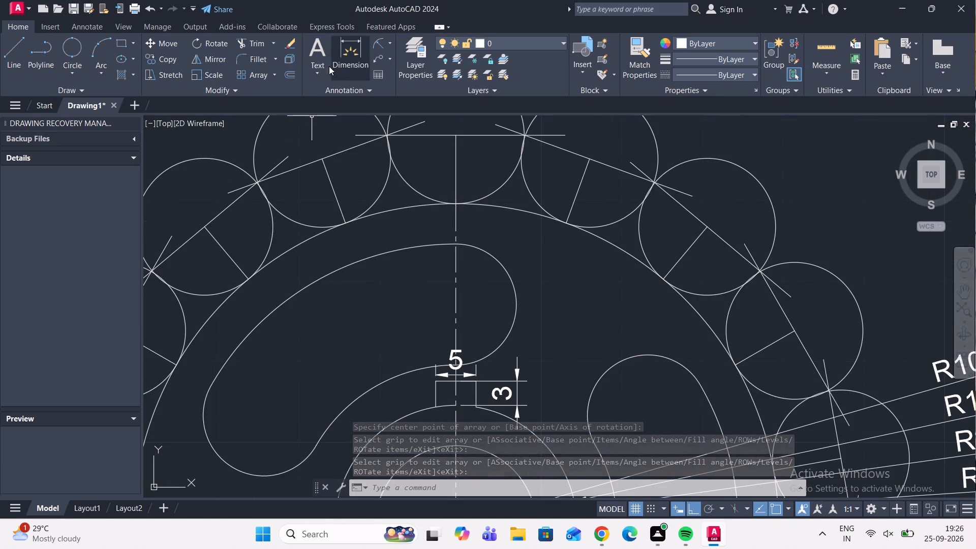
left_click(258, 47)
scroll(287, 151, "down", 2)
middle_click_drag(288, 147, 302, 205)
scroll(302, 199, "up", 1)
left_click_drag(302, 197, 289, 185)
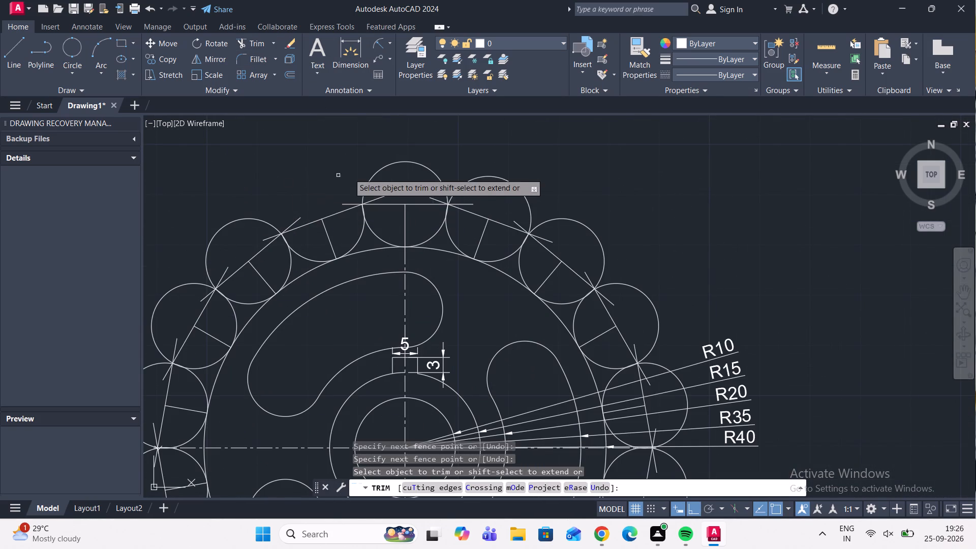
left_click_drag(389, 174, 376, 172)
left_click_drag(480, 195, 480, 192)
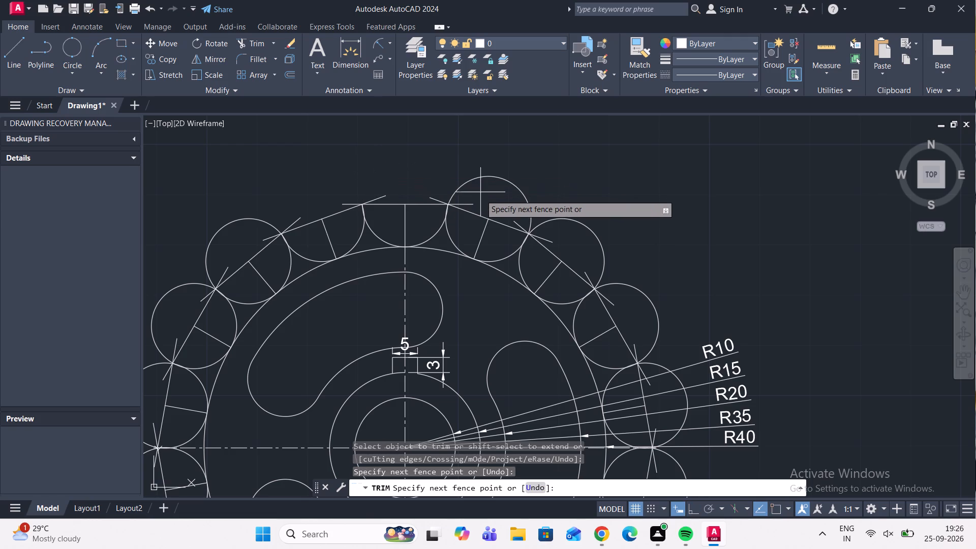
left_click_drag(480, 192, 466, 179)
scroll(465, 178, "down", 2)
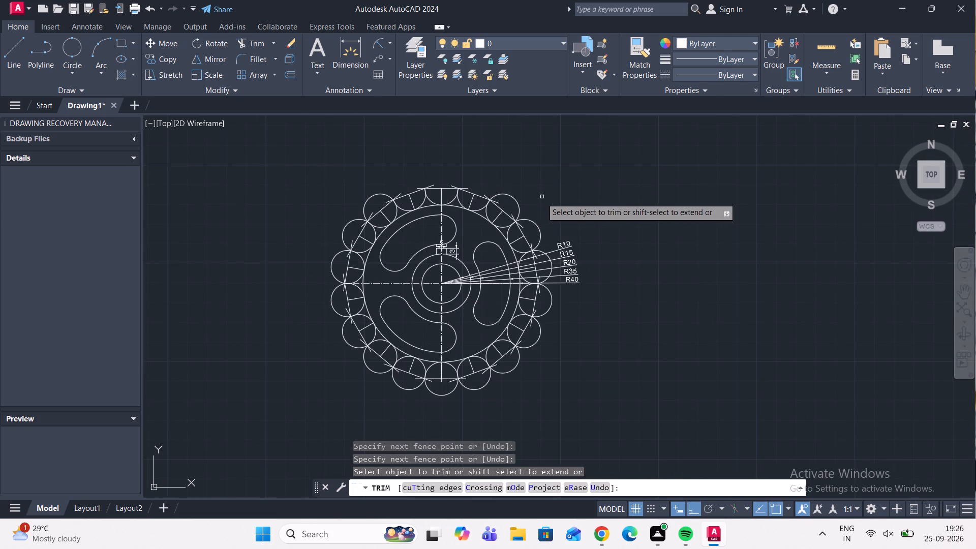
scroll(516, 200, "up", 2)
left_click_drag(512, 200, 508, 206)
left_click_drag(528, 247, 535, 257)
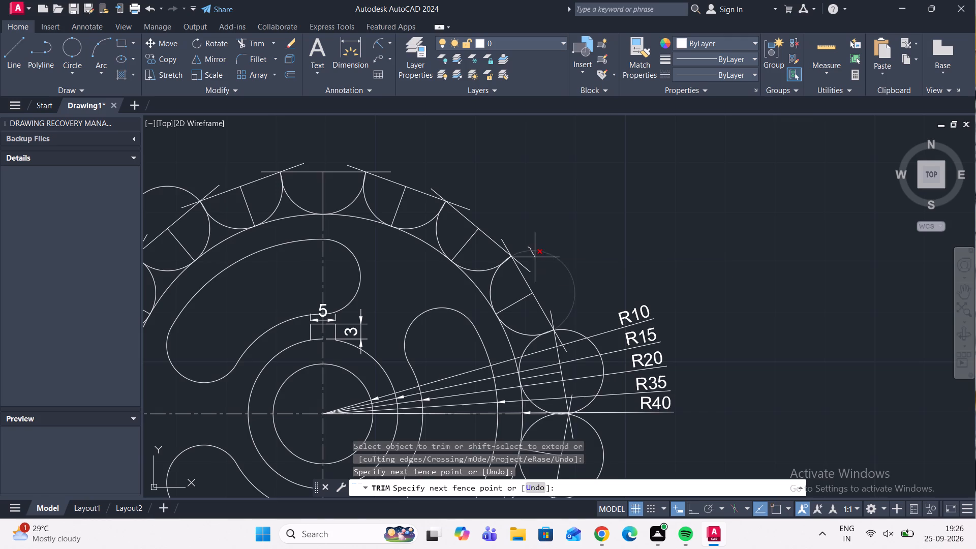
left_click_drag(535, 257, 535, 258)
Trim away the outer halves of the small circles along the right and lower-right part of the rim.
scroll(524, 235, "down", 1)
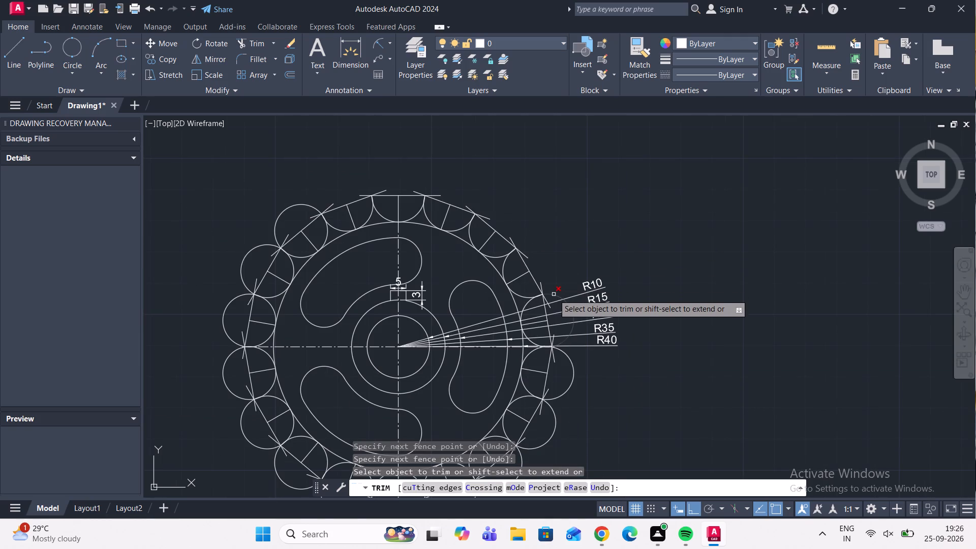
left_click(554, 294)
scroll(543, 221, "down", 1)
left_click(563, 319)
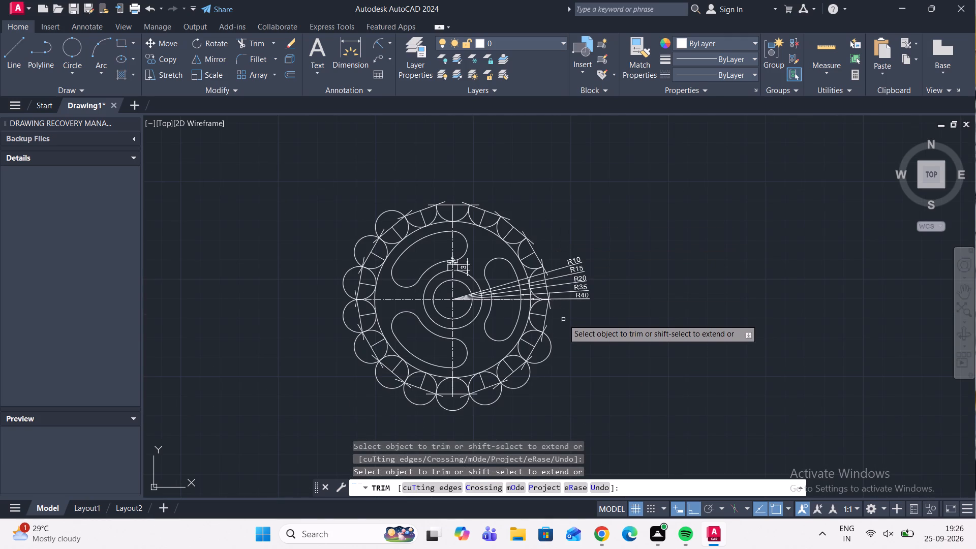
left_click(551, 349)
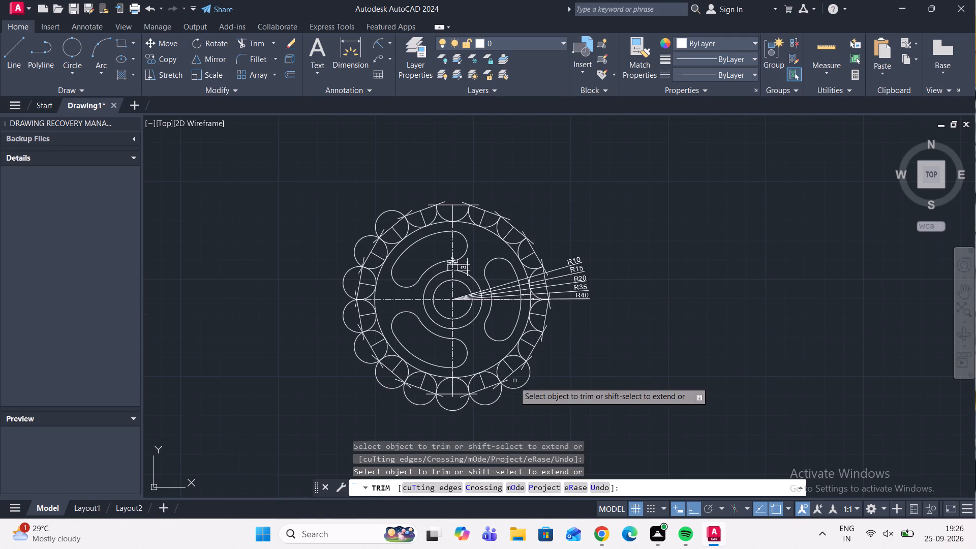
scroll(518, 386, "up", 3)
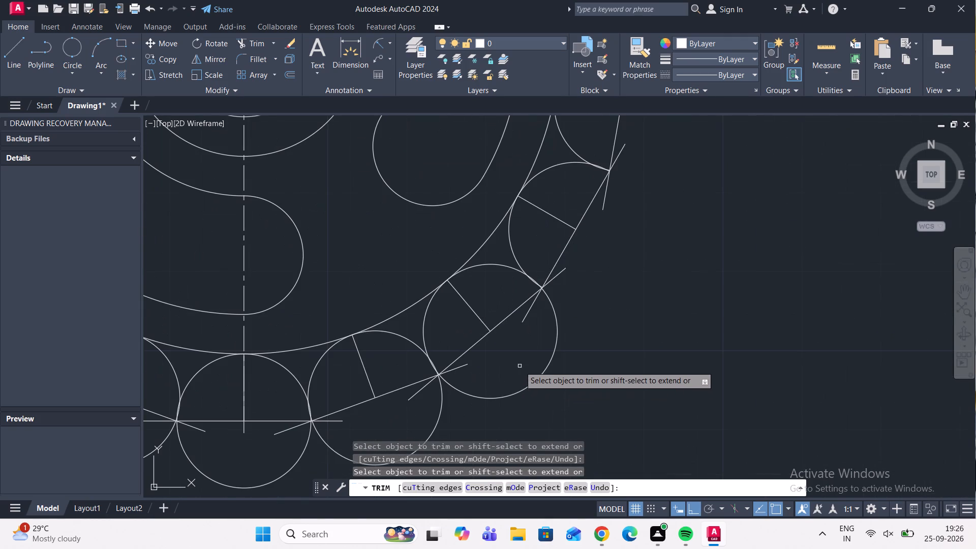
left_click_drag(520, 363, 533, 387)
scroll(530, 348, "down", 3)
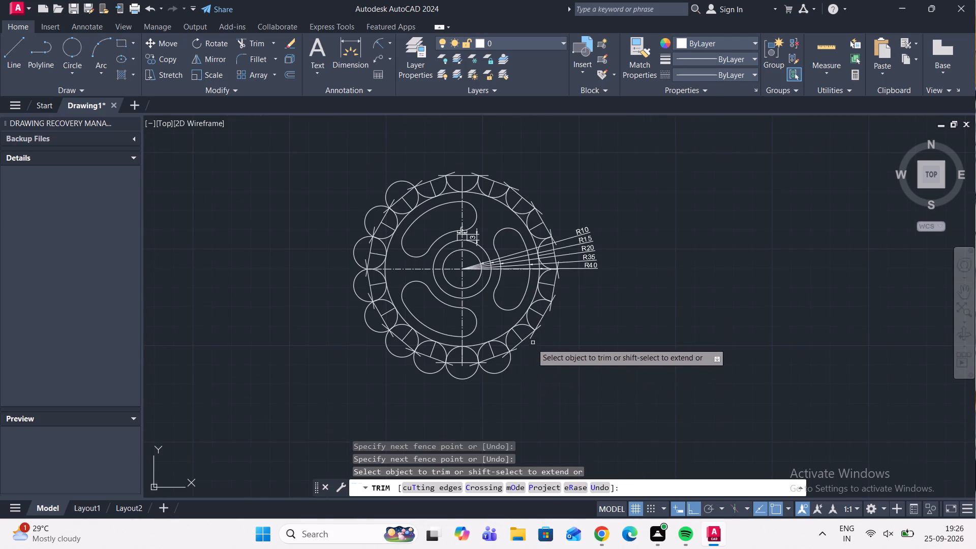
Trim away the outer halves of the small circles along the bottom and lower-left part of the rim.
scroll(504, 367, "up", 2)
left_click_drag(498, 355, 497, 356)
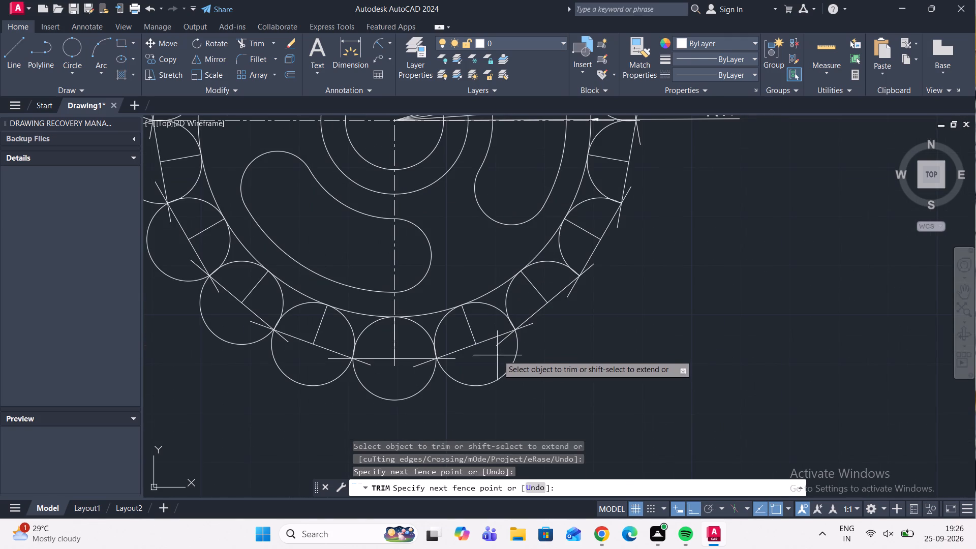
left_click_drag(497, 356, 454, 385)
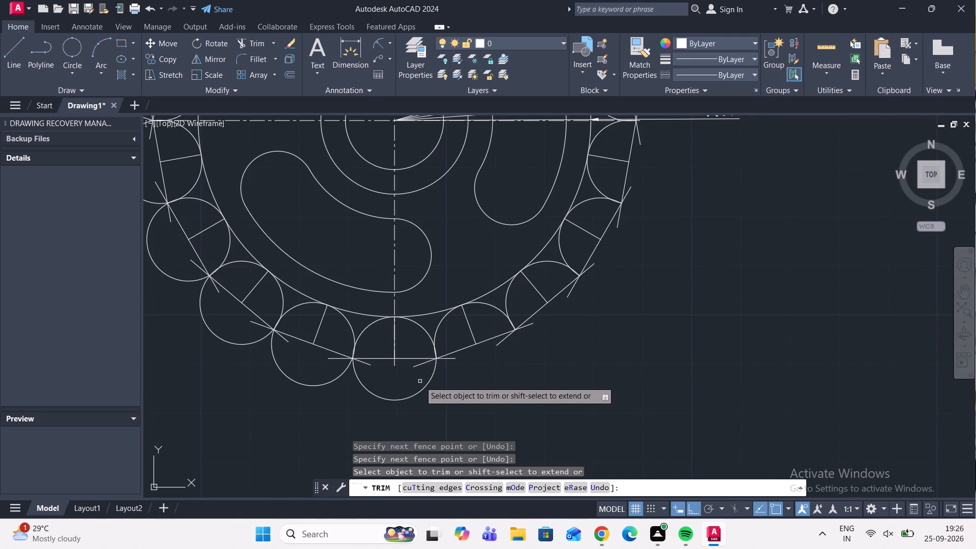
left_click_drag(399, 377, 351, 395)
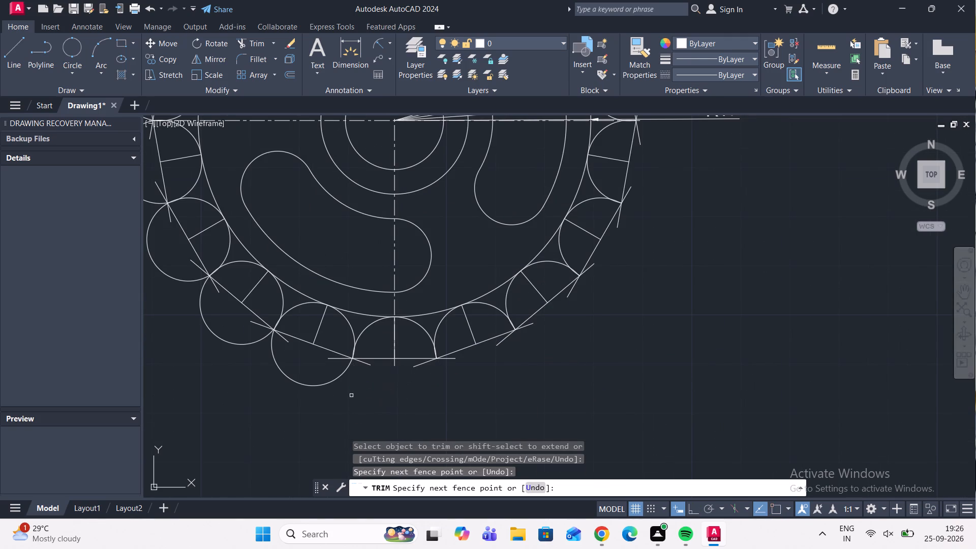
left_click_drag(283, 353, 283, 370)
left_click_drag(283, 370, 263, 375)
left_click_drag(231, 308, 231, 310)
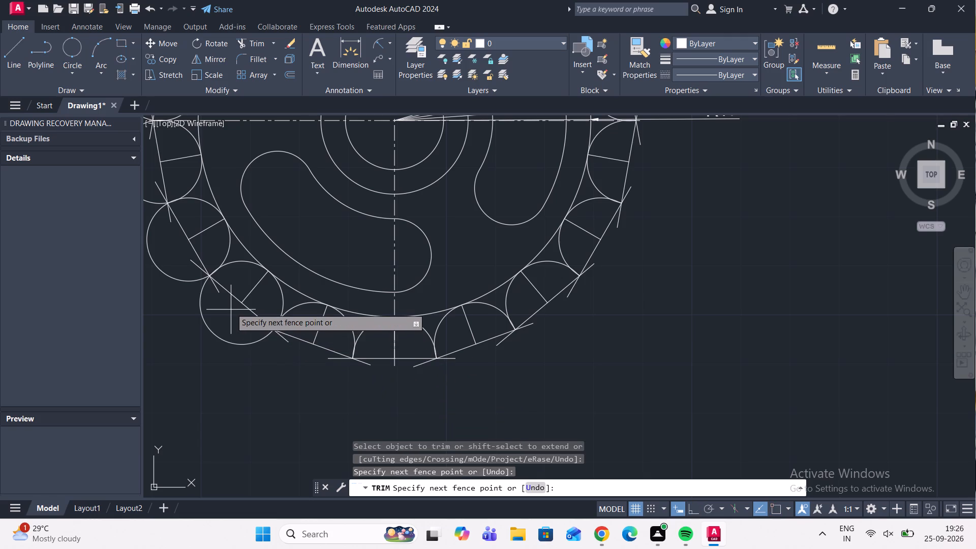
left_click_drag(231, 310, 221, 347)
Trim away the outer halves of the remaining small circles along the left and upper-left part of the rim.
scroll(217, 332, "down", 2)
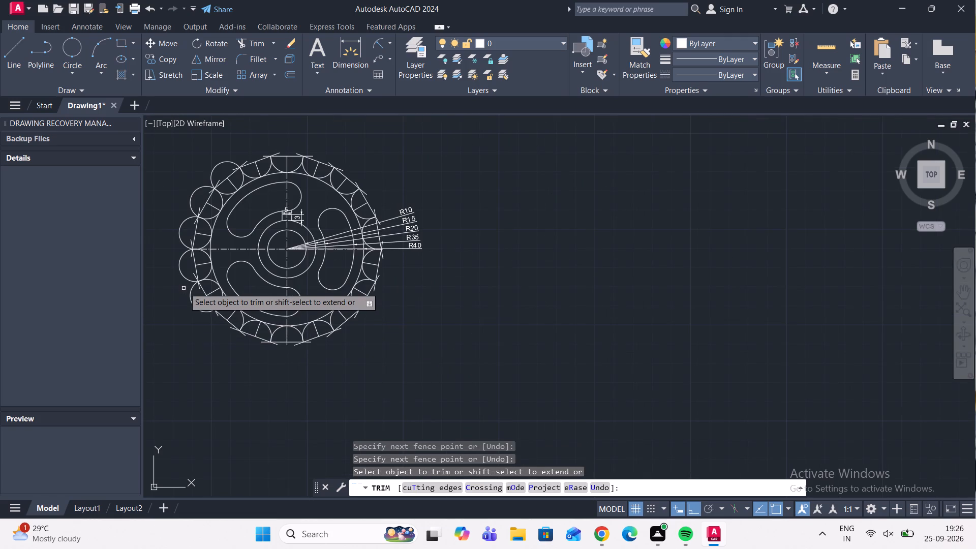
scroll(184, 288, "up", 2)
left_click_drag(227, 300, 196, 315)
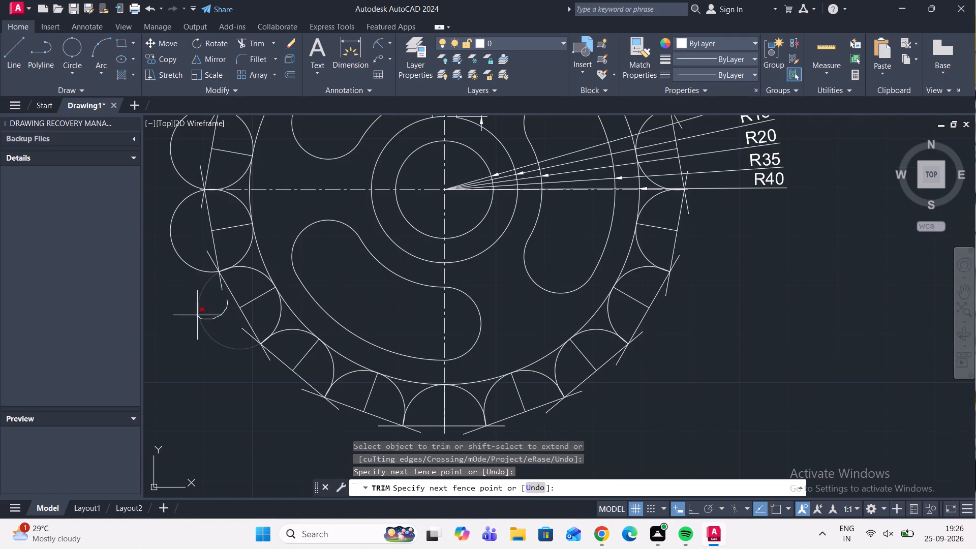
left_click_drag(196, 315, 195, 313)
left_click_drag(192, 238, 184, 271)
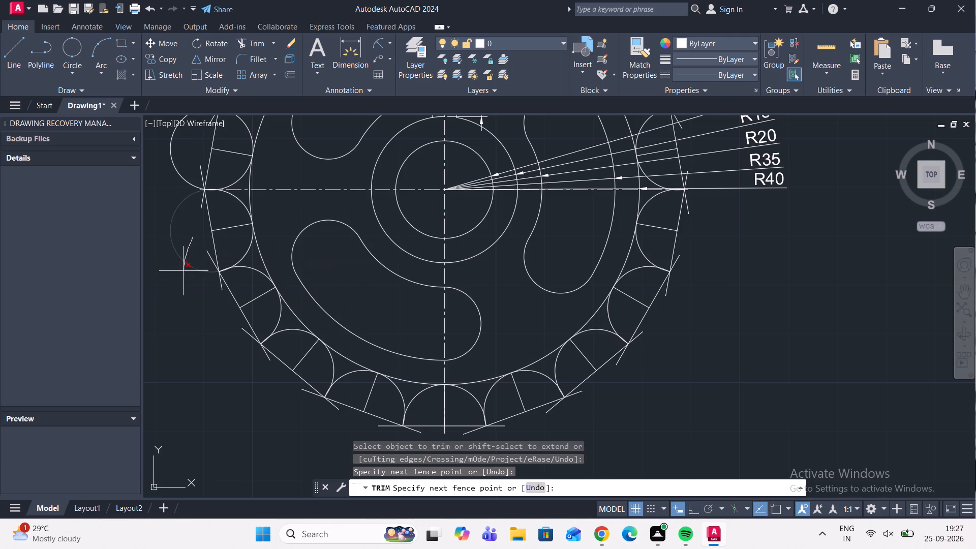
left_click_drag(184, 271, 184, 272)
scroll(184, 270, "down", 1)
middle_click_drag(185, 268, 215, 302)
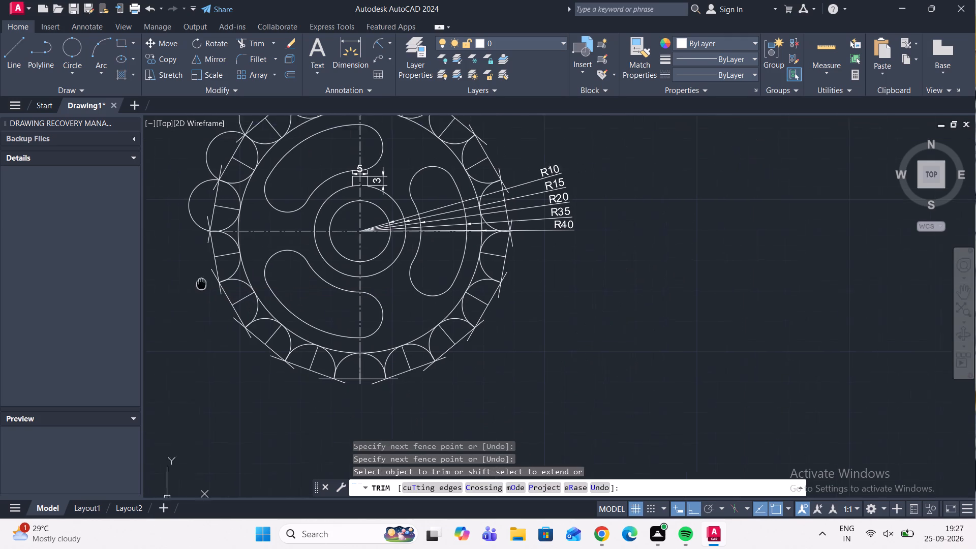
middle_click_drag(215, 302, 280, 408)
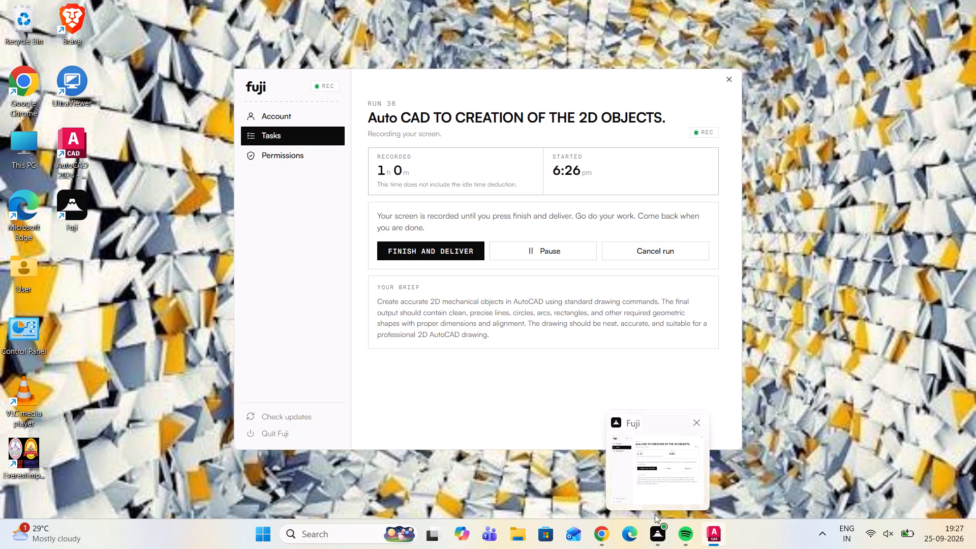
scroll(283, 338, "up", 1)
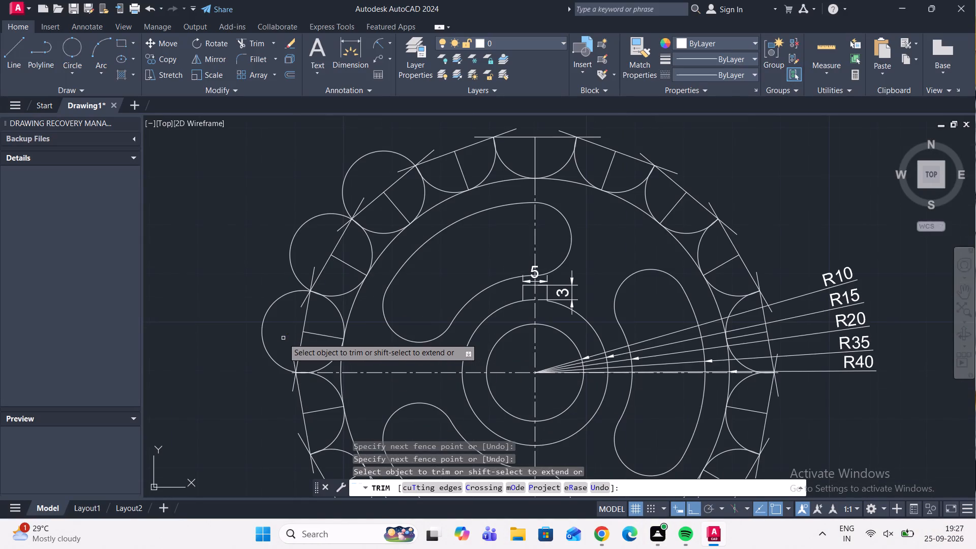
left_click_drag(286, 328, 273, 355)
left_click(270, 358)
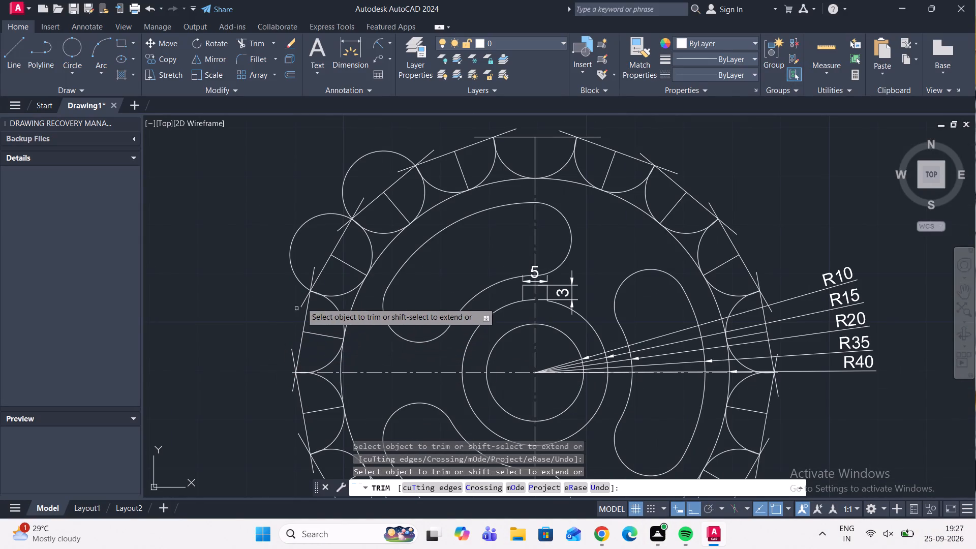
left_click_drag(318, 242, 271, 280)
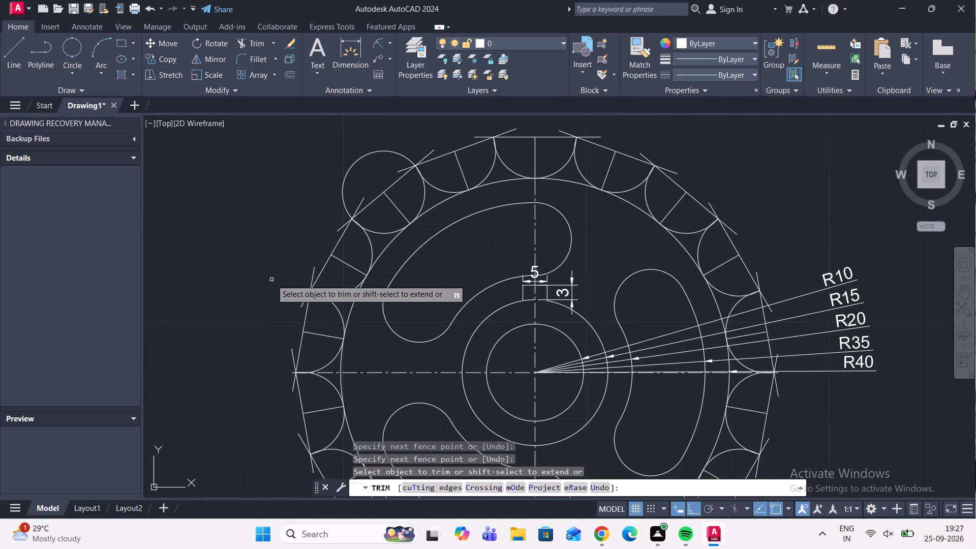
left_click_drag(380, 176, 315, 205)
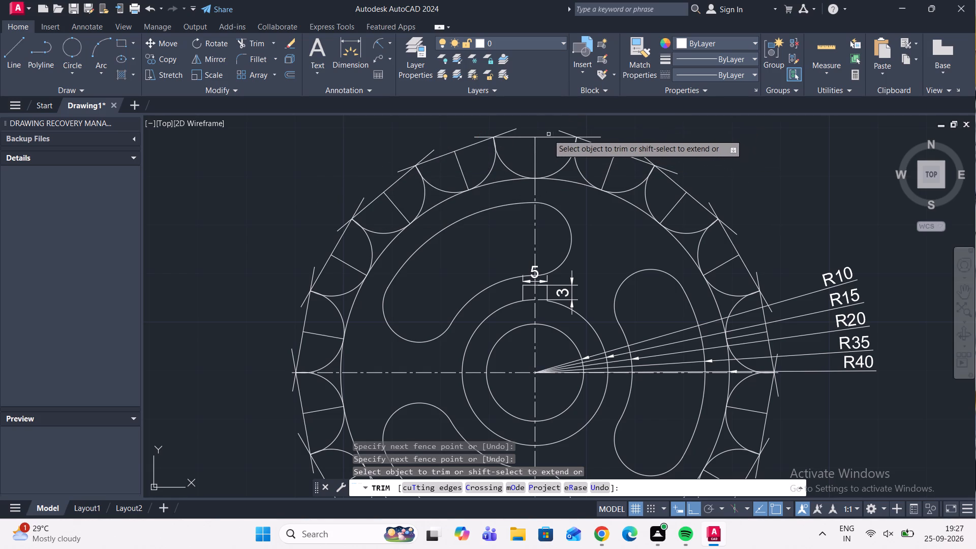
Trim the line ends projecting past the rim's corners from the top segment round to the upper right.
scroll(547, 134, "up", 1)
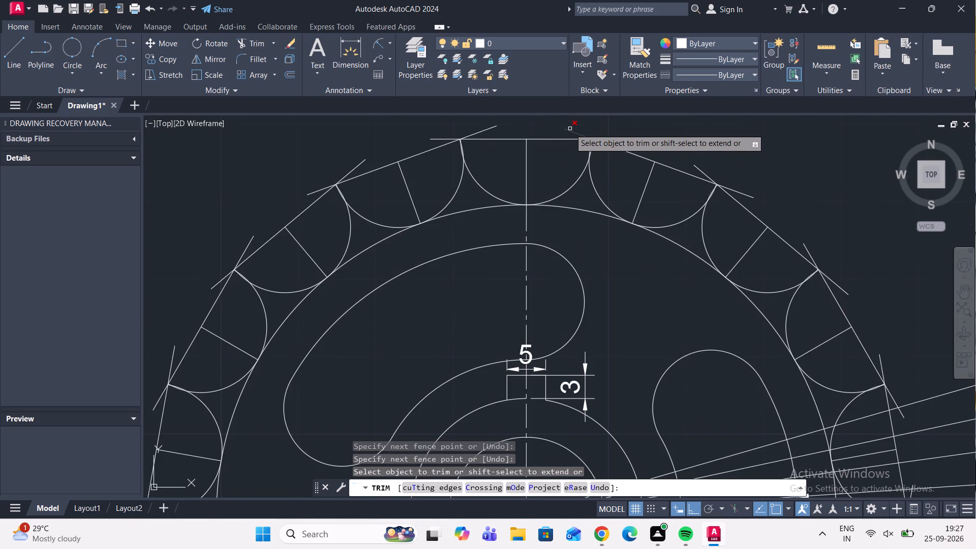
left_click(570, 129)
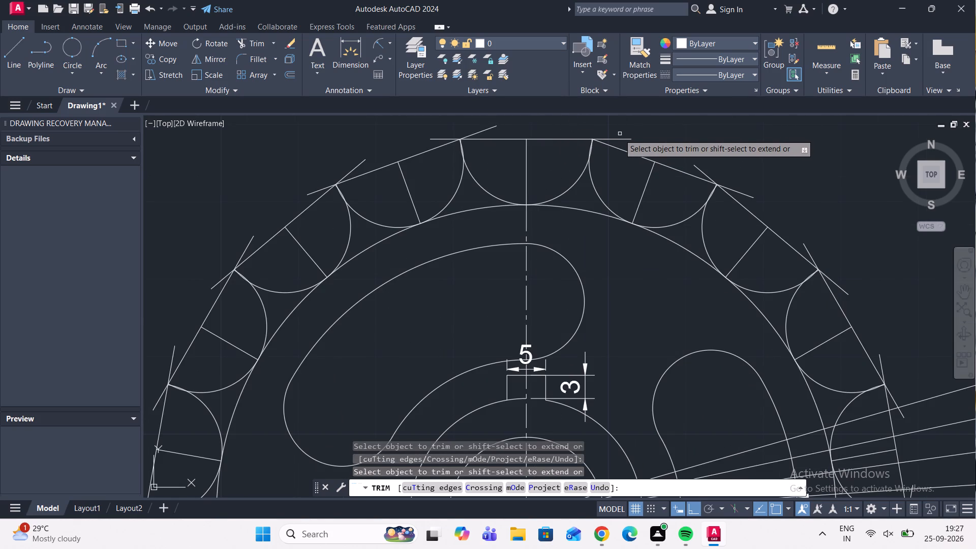
left_click(617, 139)
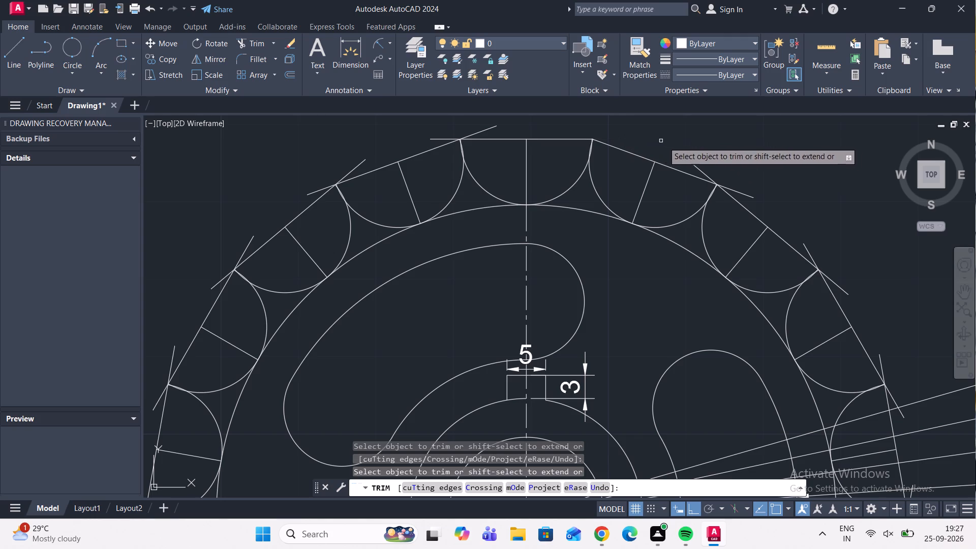
left_click(696, 163)
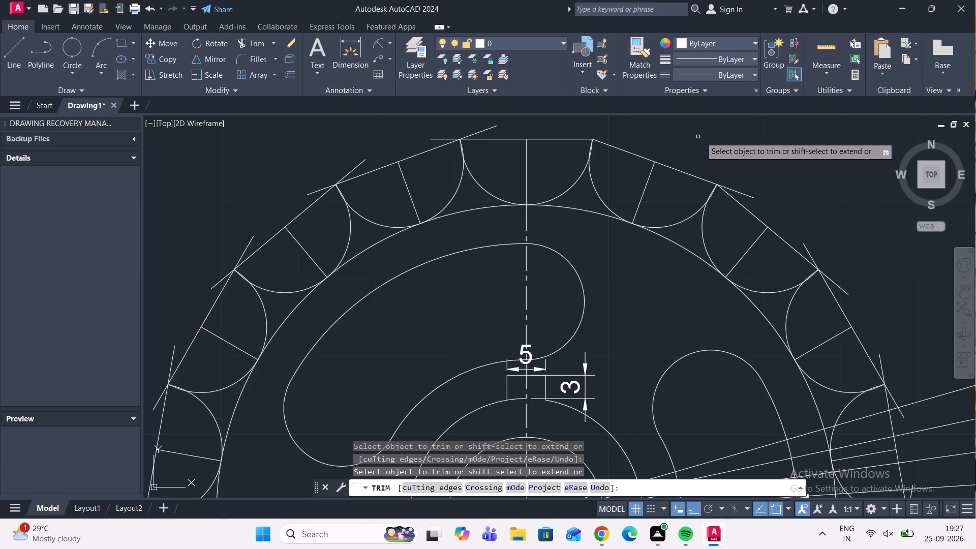
left_click(752, 196)
scroll(748, 174, "down", 1)
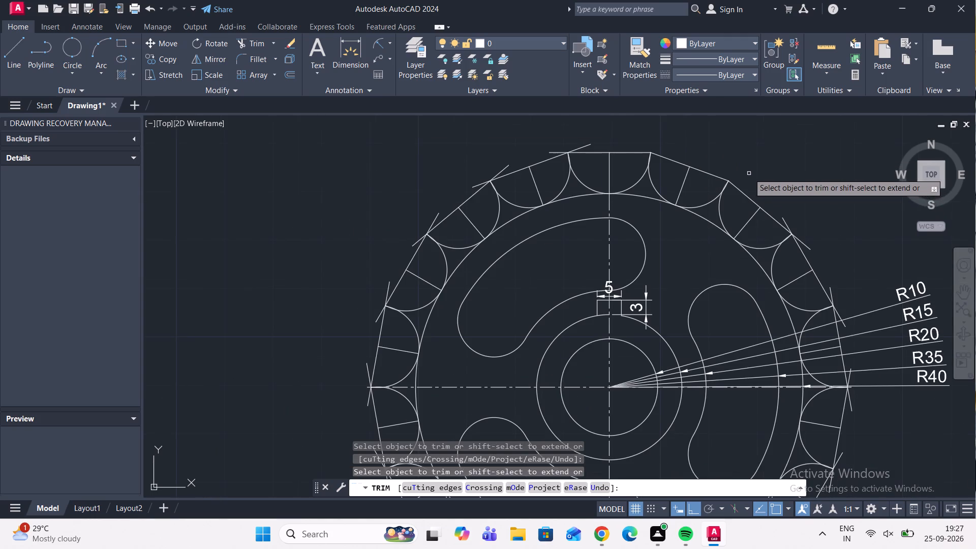
middle_click_drag(761, 188, 508, 166)
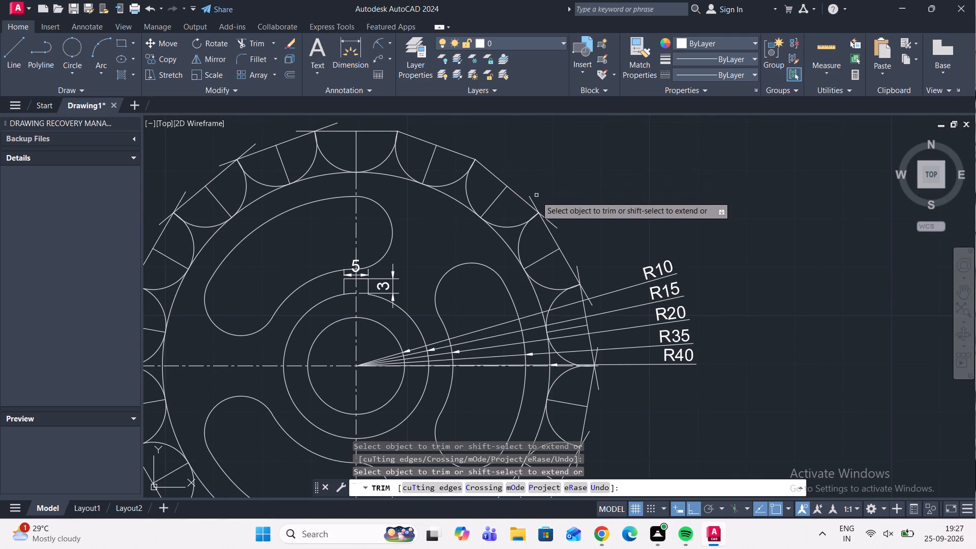
left_click(534, 199)
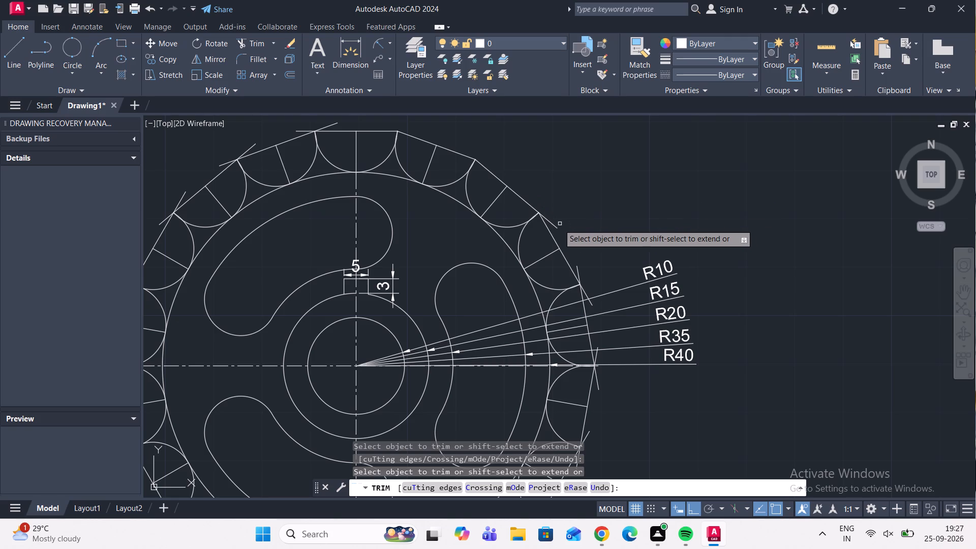
left_click(556, 225)
Trim the line ends projecting past the rim's corners down the right side, from the upper right to the lower right.
scroll(599, 191, "down", 2)
scroll(594, 224, "up", 2)
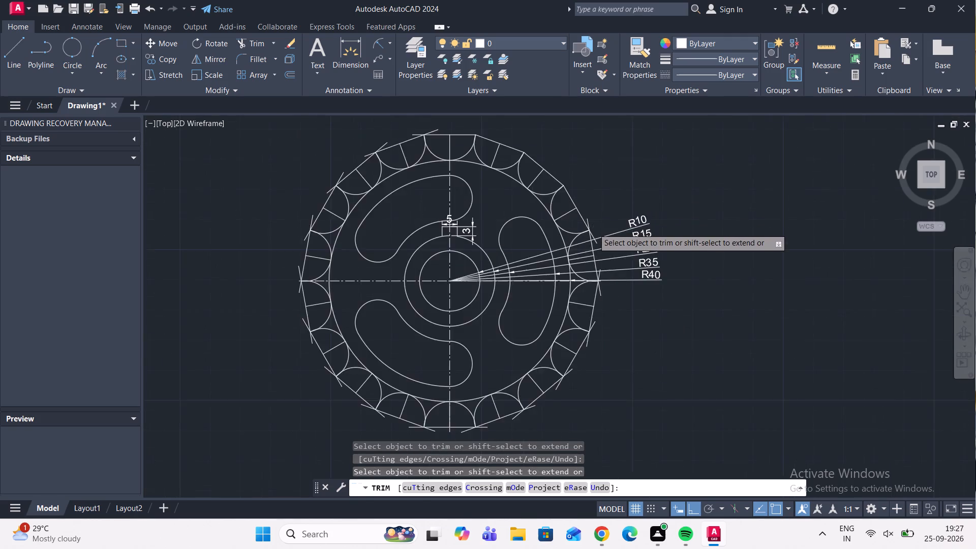
scroll(593, 230, "up", 2)
left_click(589, 237)
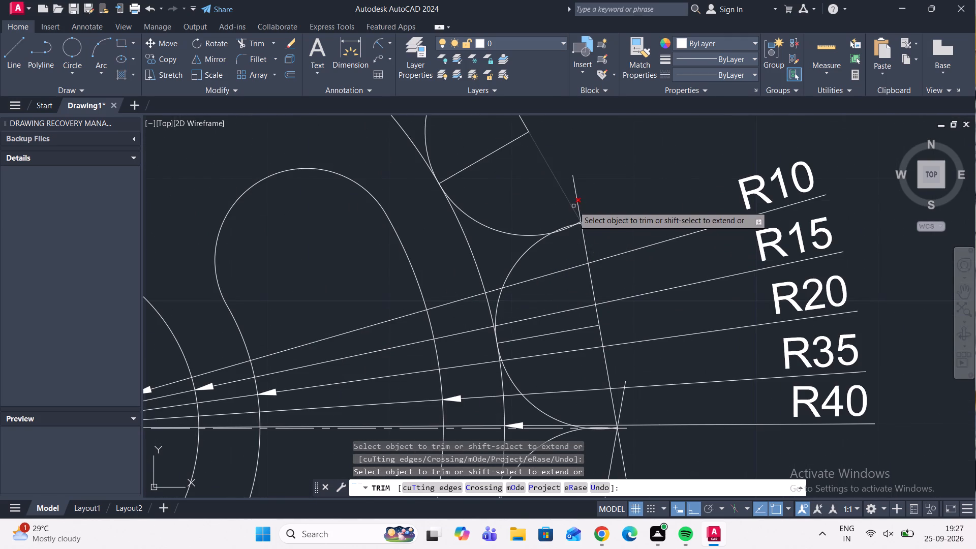
left_click(574, 196)
scroll(578, 166, "down", 1)
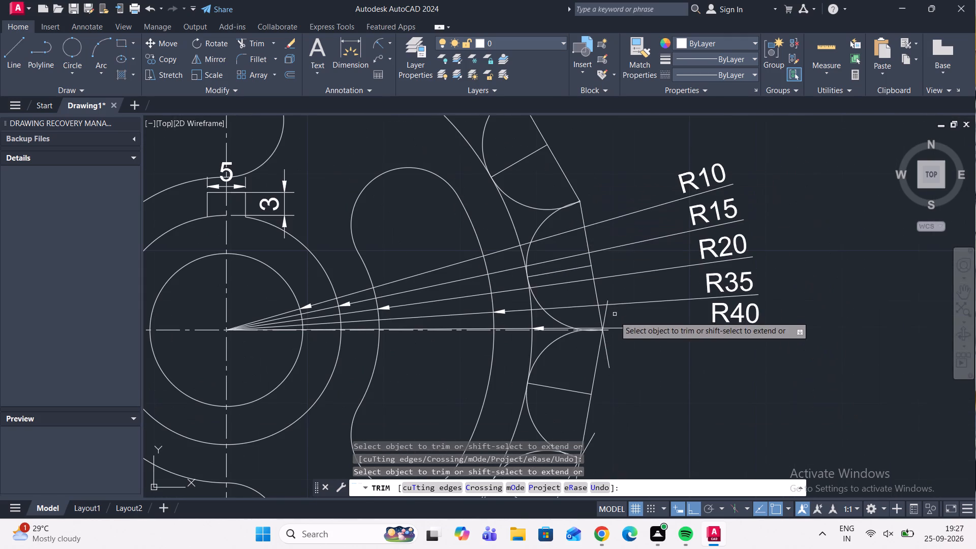
left_click(606, 313)
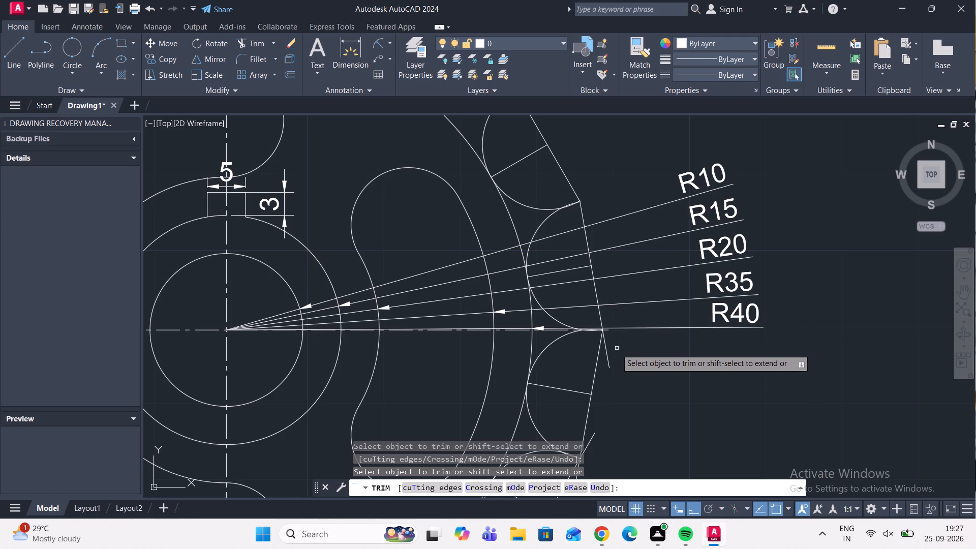
left_click(608, 352)
scroll(606, 337, "up", 3)
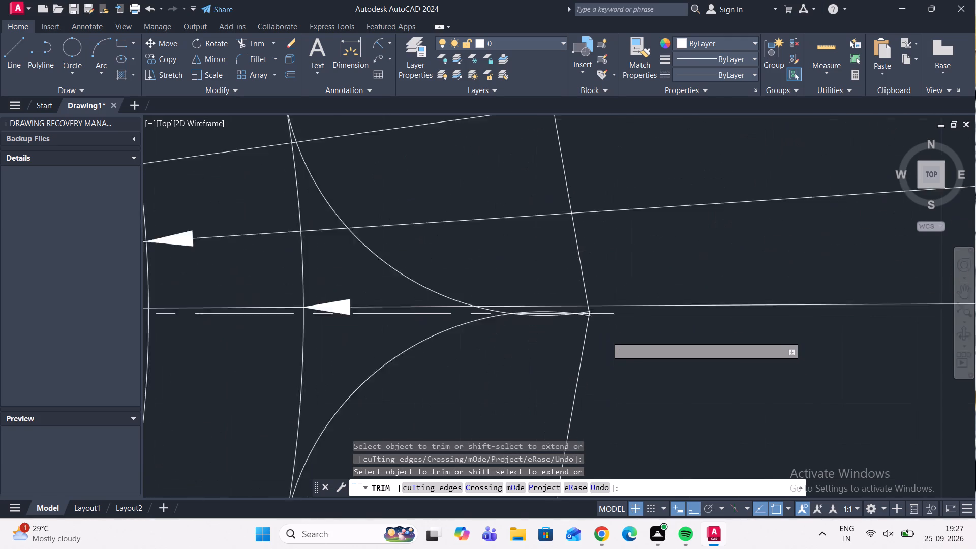
scroll(606, 336, "up", 2)
scroll(598, 314, "down", 6)
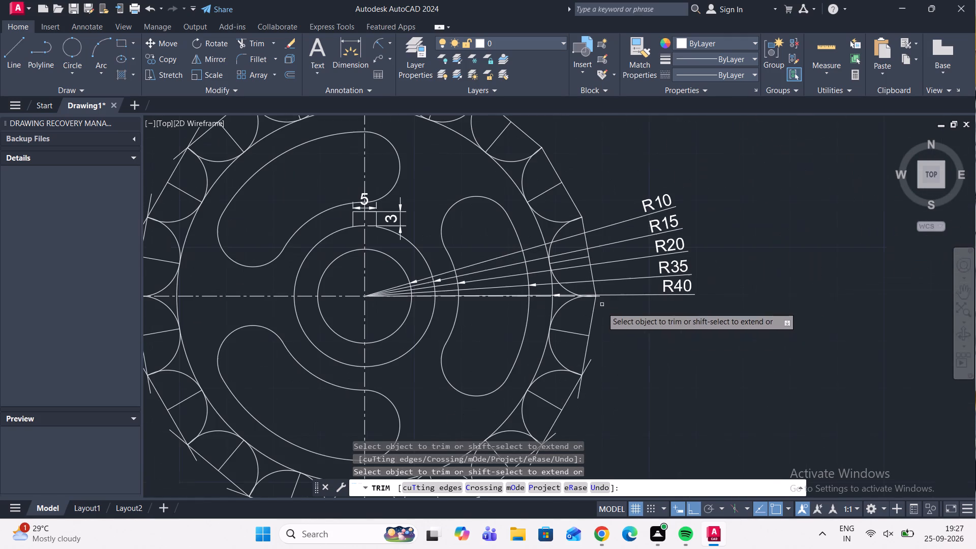
scroll(592, 366, "up", 3)
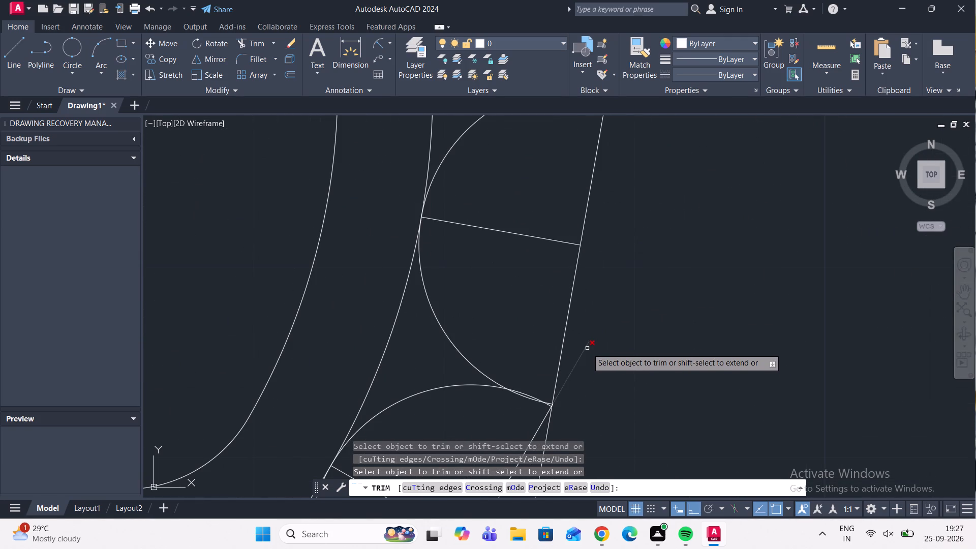
left_click(587, 348)
scroll(599, 321, "down", 3)
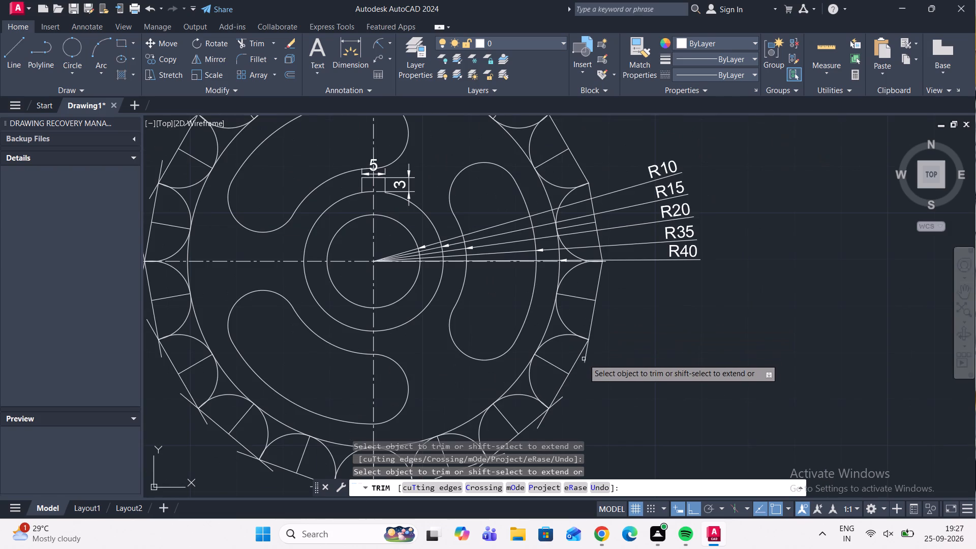
left_click(587, 353)
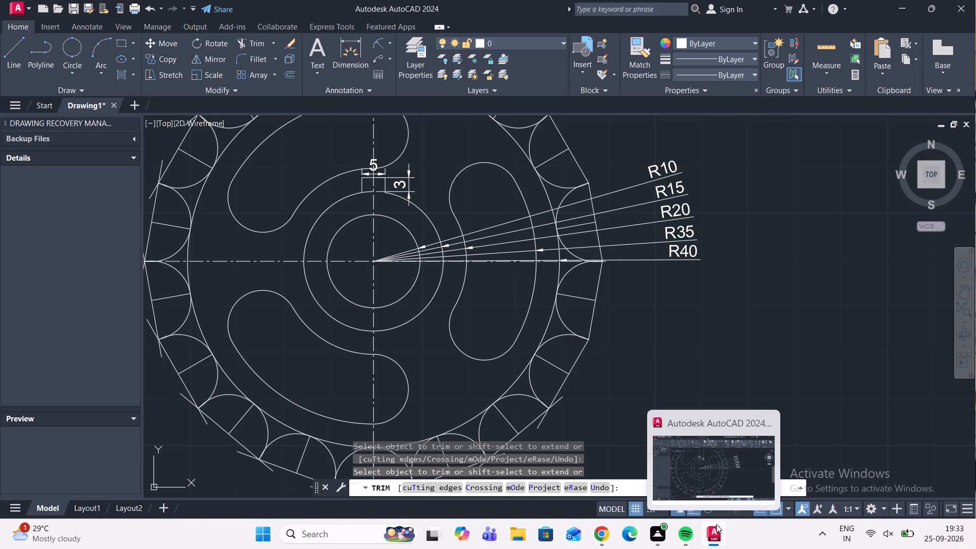
Draw a two-point circle with the first end point of its diameter at the part's centre.
left_click(69, 50)
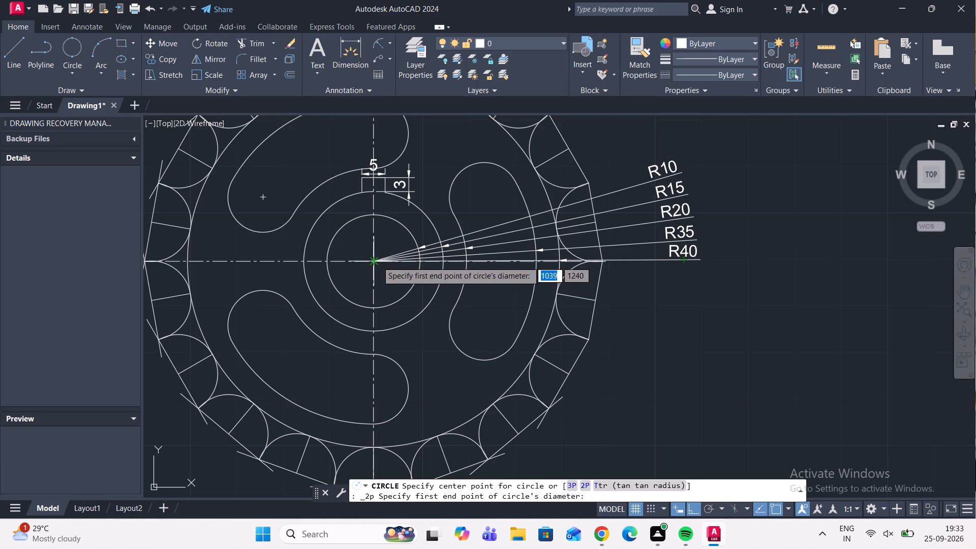
left_click_drag(377, 261, 322, 234)
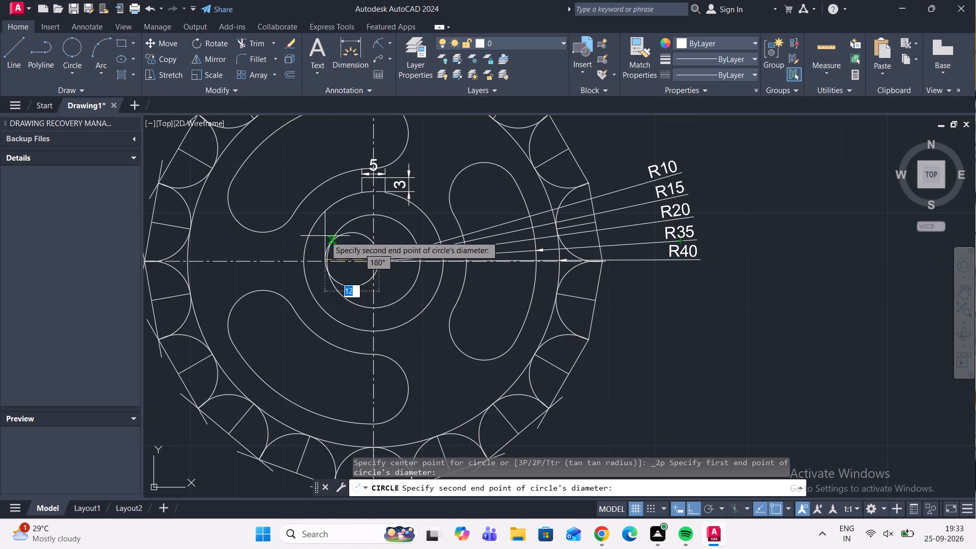
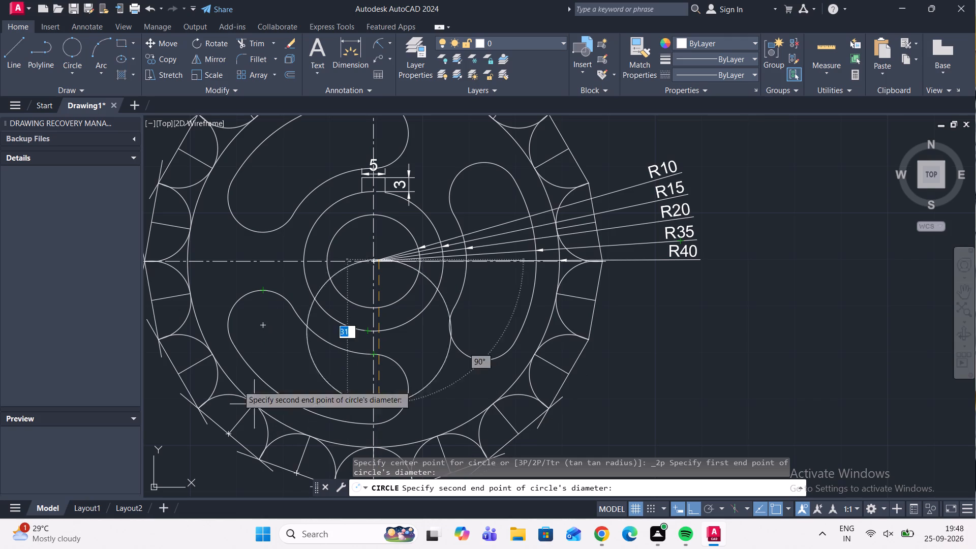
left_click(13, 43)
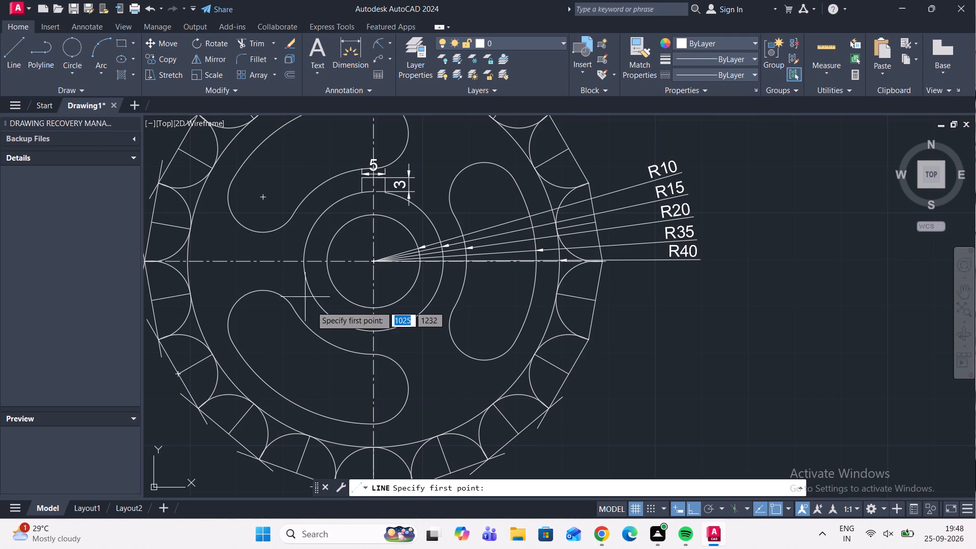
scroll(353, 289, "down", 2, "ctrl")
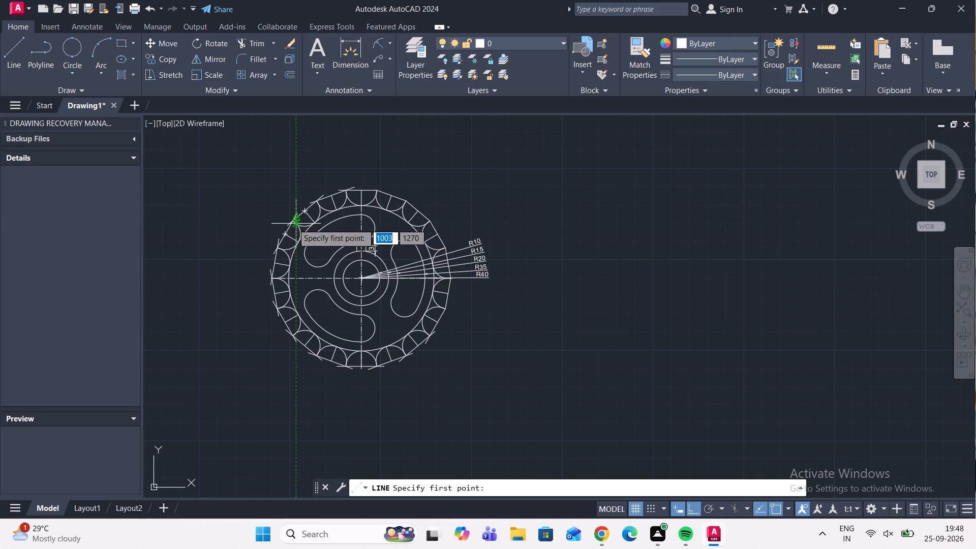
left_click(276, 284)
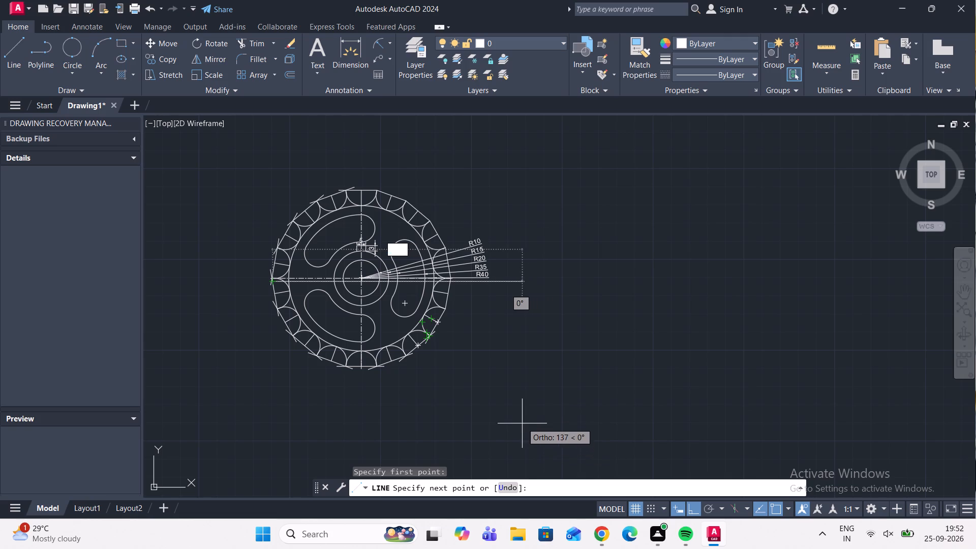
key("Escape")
Trim the overhanging line ends at the two lower-right corners of the wheel's outer polygon.
middle_click_drag(308, 260, 362, 337)
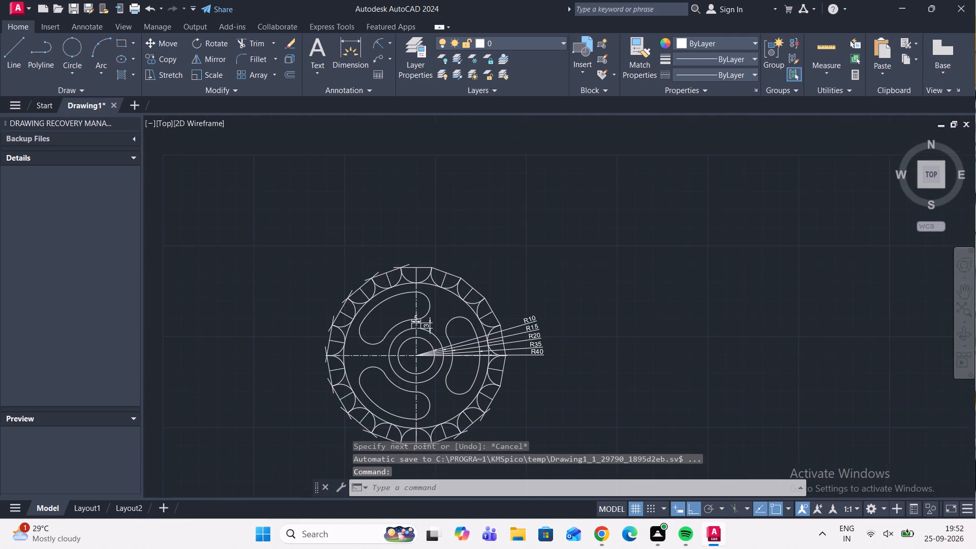
scroll(393, 331, "up", 1)
left_click(253, 45)
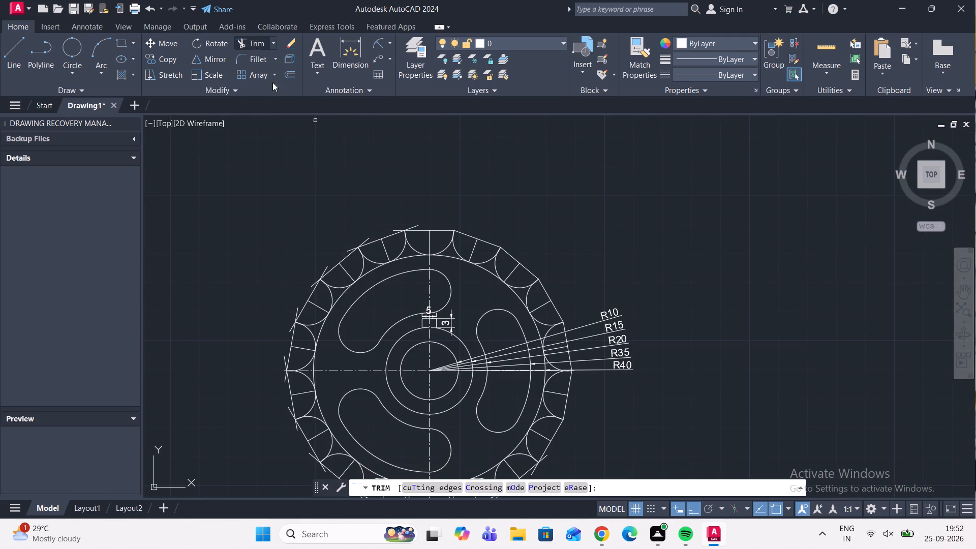
scroll(512, 224, "down", 2)
scroll(521, 320, "up", 1)
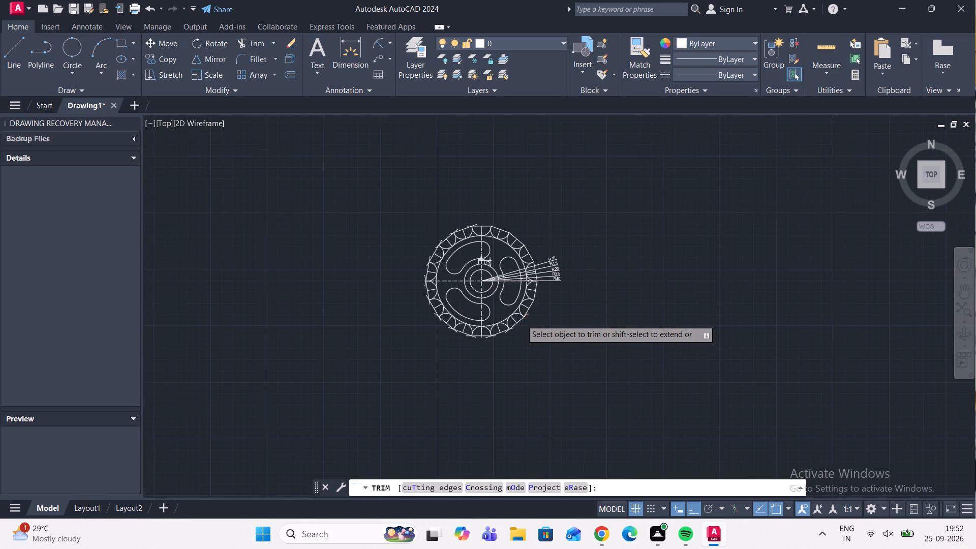
scroll(522, 321, "up", 4)
left_click(534, 296)
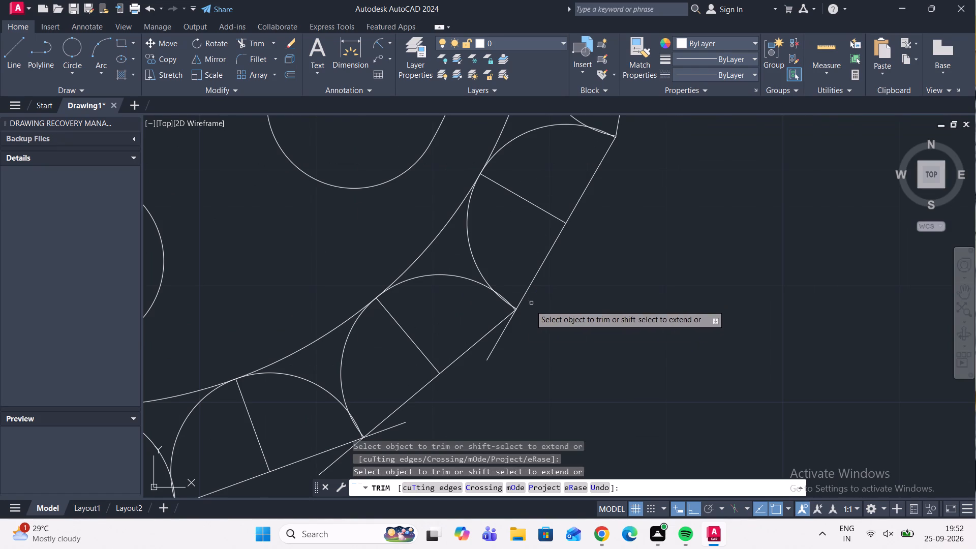
left_click(499, 342)
scroll(565, 342, "down", 2)
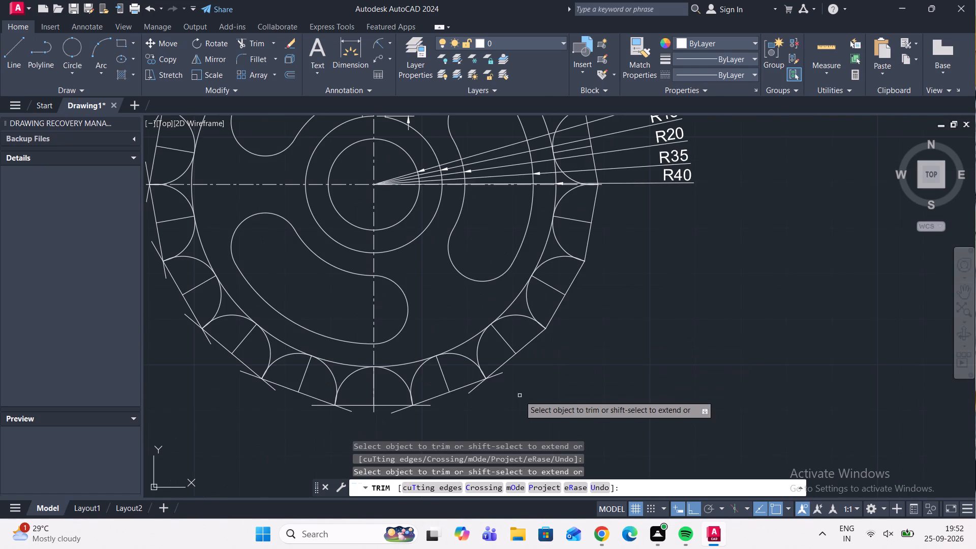
left_click(499, 376)
scroll(514, 377, "down", 1)
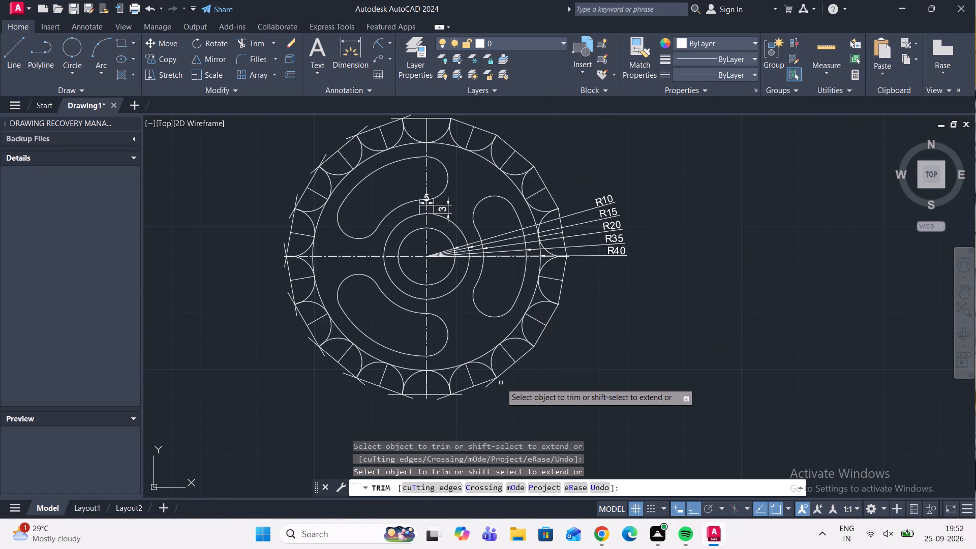
scroll(492, 386, "up", 2)
left_click(489, 379)
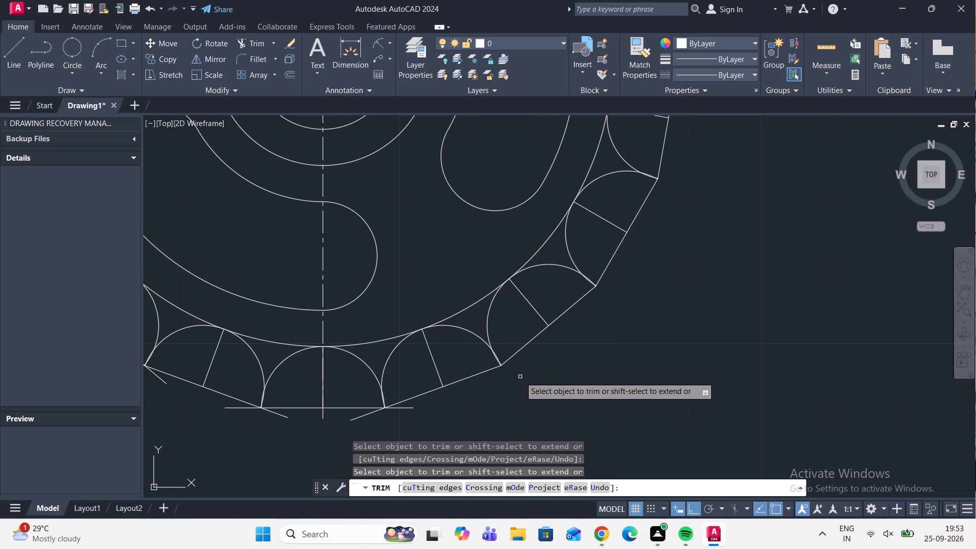
Trim the overhanging line ends at both corners of the outer polygon's bottom side.
middle_click_drag(526, 365, 550, 317)
left_click(429, 358)
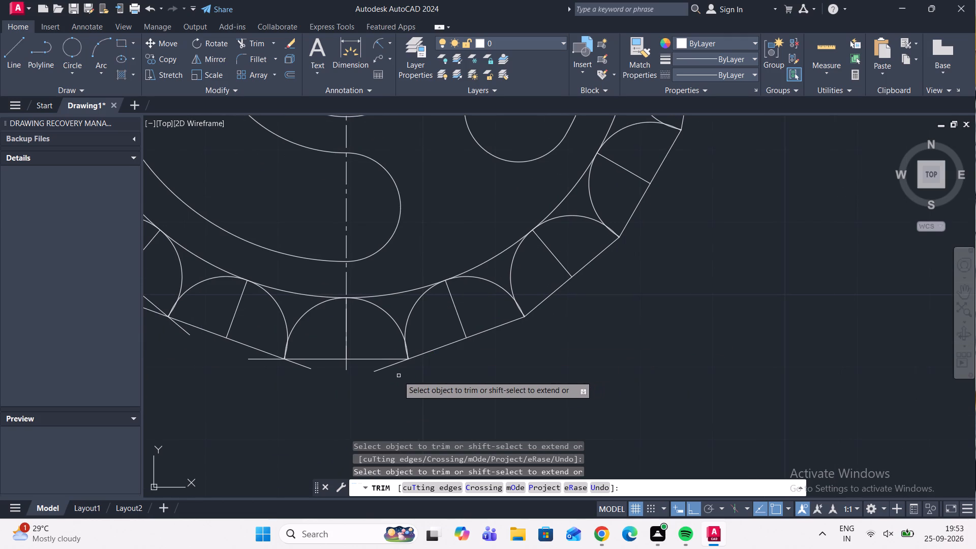
scroll(396, 377, "up", 1)
left_click(385, 360)
scroll(387, 369, "down", 2)
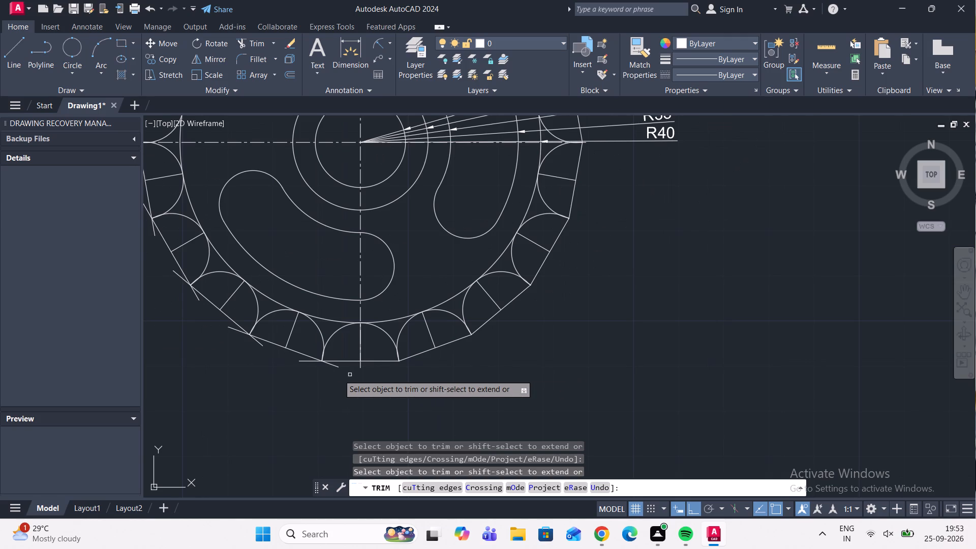
left_click(334, 366)
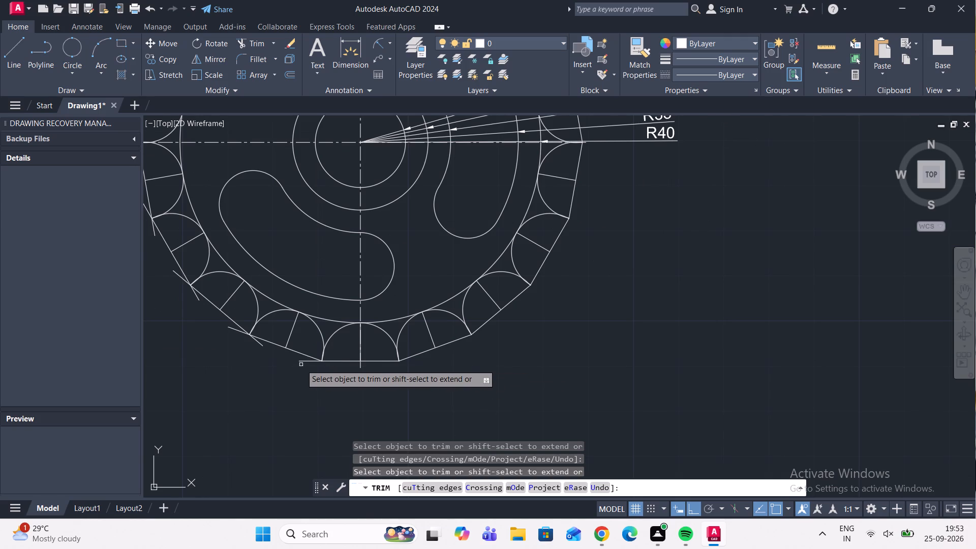
scroll(301, 364, "up", 2)
left_click(316, 365)
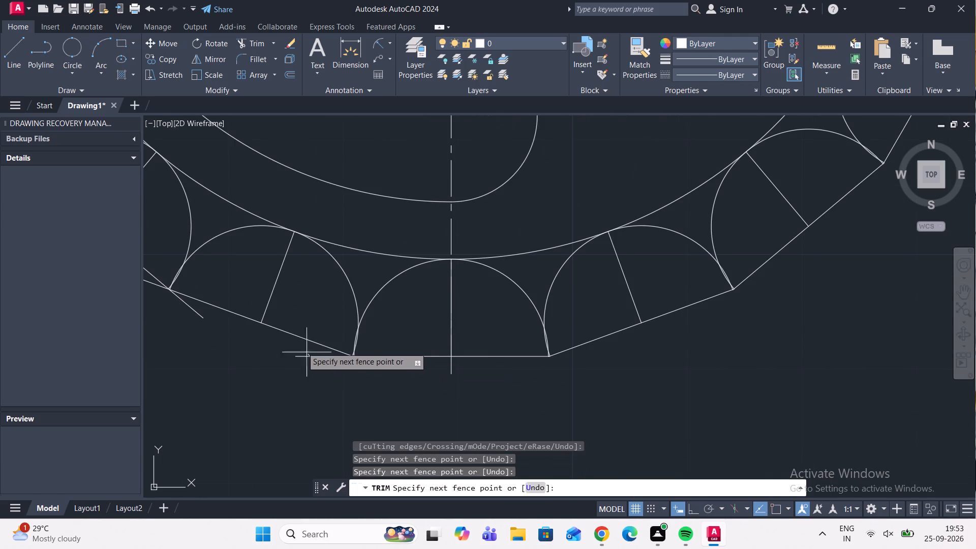
left_click(300, 346)
Trim the overhanging line ends at the next two lower-left corners of the outer polygon.
scroll(308, 369, "down", 3)
middle_click_drag(304, 370, 367, 383)
scroll(352, 374, "up", 2)
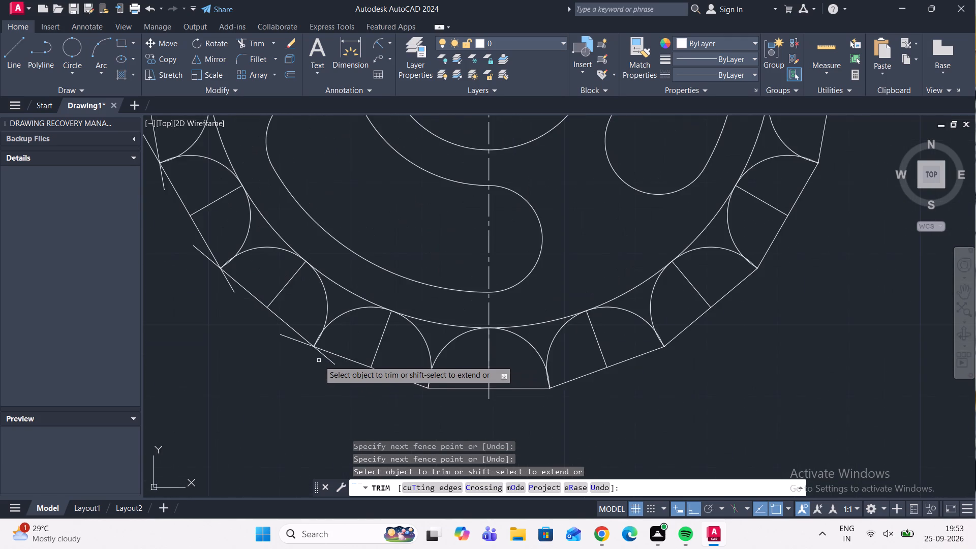
scroll(319, 360, "up", 2)
left_click(340, 358)
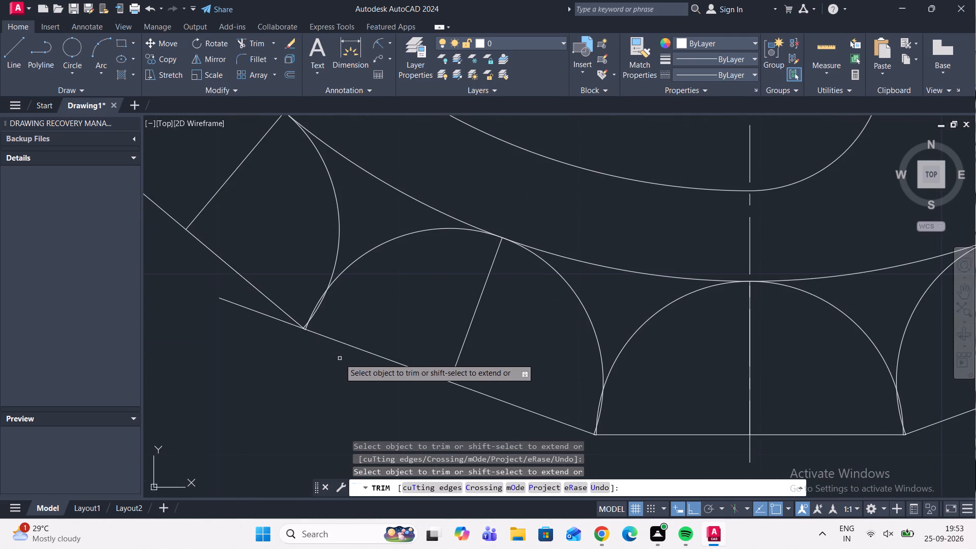
left_click(270, 318)
middle_click_drag(268, 330, 368, 382)
scroll(367, 382, "down", 2)
scroll(304, 328, "up", 1)
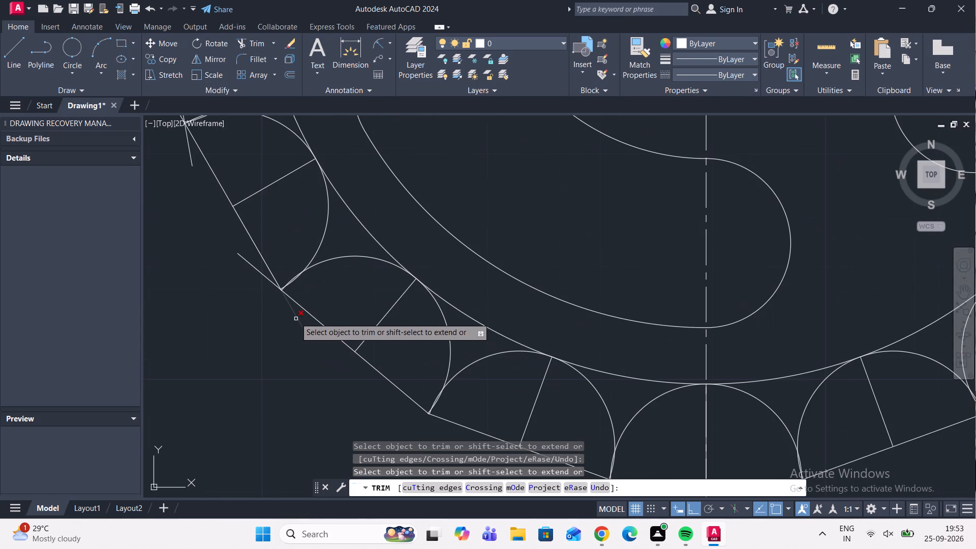
left_click(295, 318)
left_click(258, 271)
Trim the overhanging line ends at the polygon's leftmost corner on the horizontal centreline and at the corner just below it.
middle_click_drag(257, 272, 272, 341)
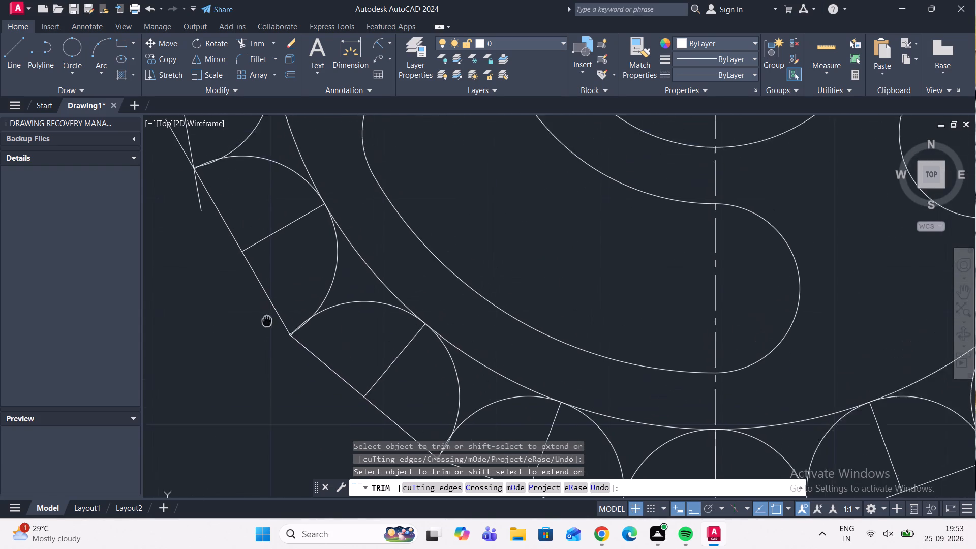
middle_click_drag(272, 341, 286, 391)
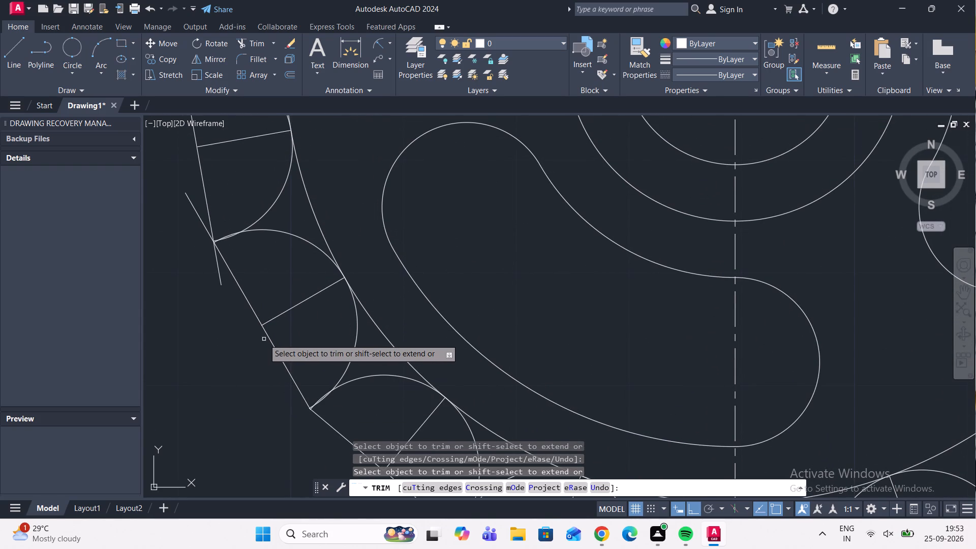
middle_click_drag(268, 353, 310, 439)
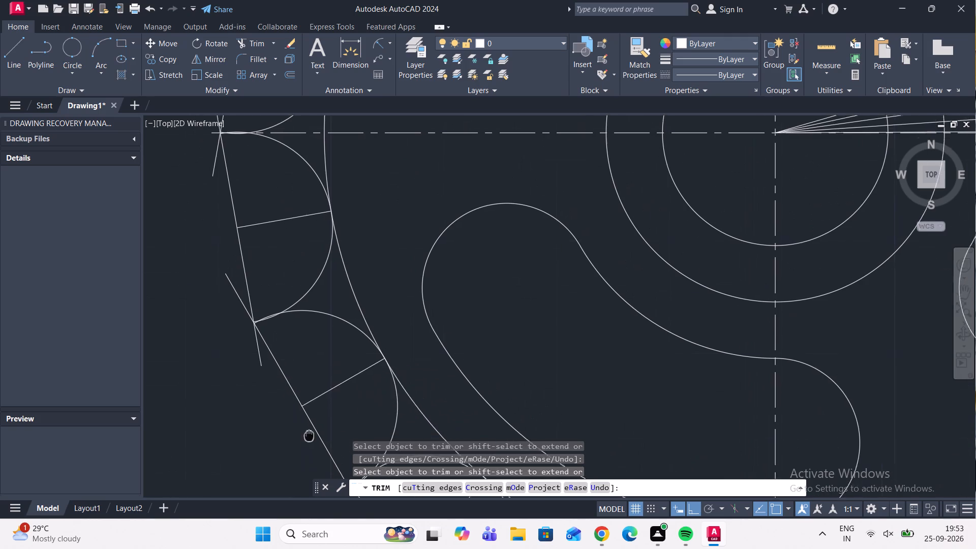
middle_click_drag(310, 439, 310, 441)
left_click(259, 360)
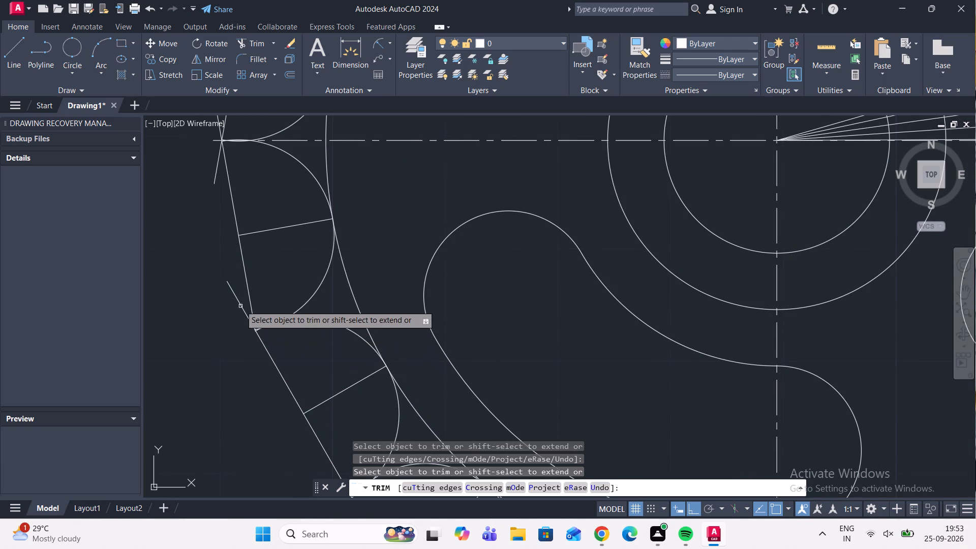
left_click(240, 302)
scroll(239, 302, "down", 2)
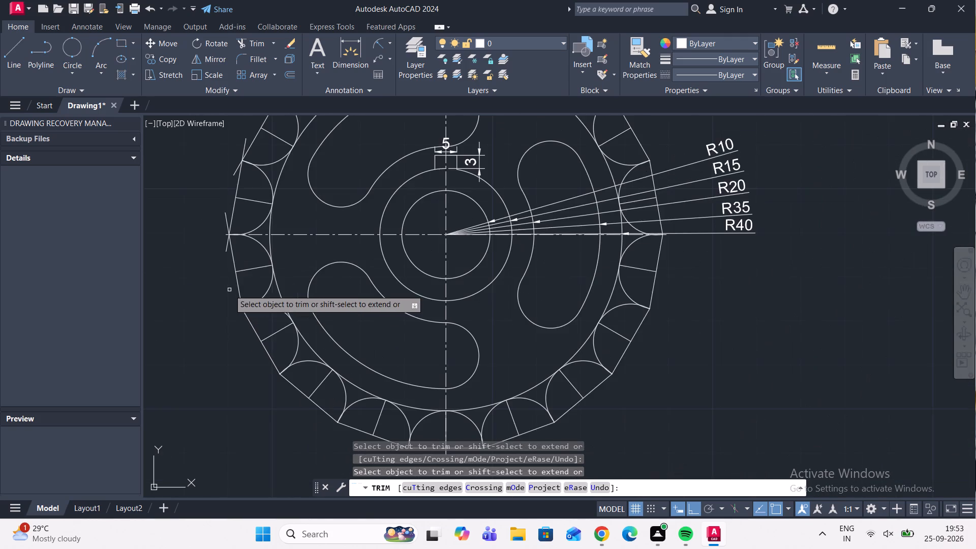
middle_click_drag(229, 290, 234, 426)
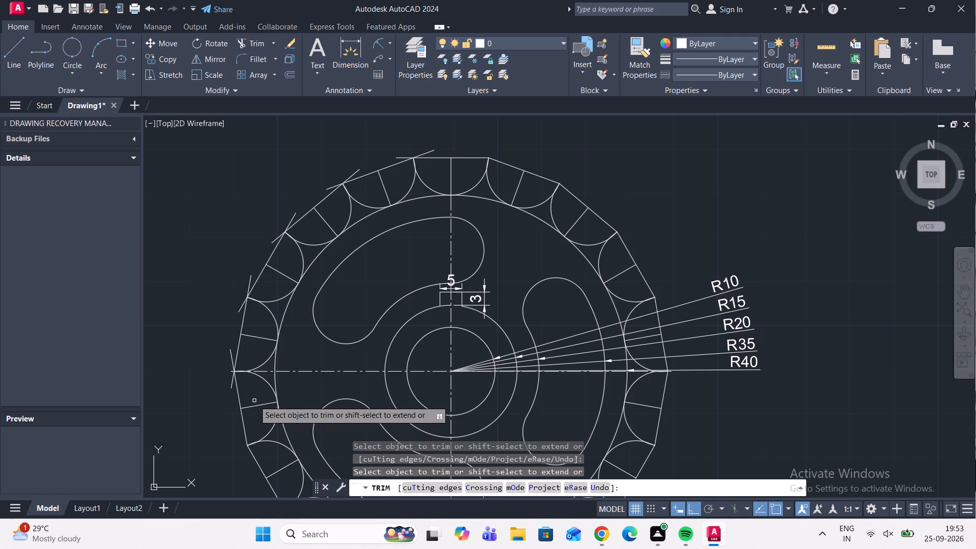
left_click(232, 383)
left_click(230, 358)
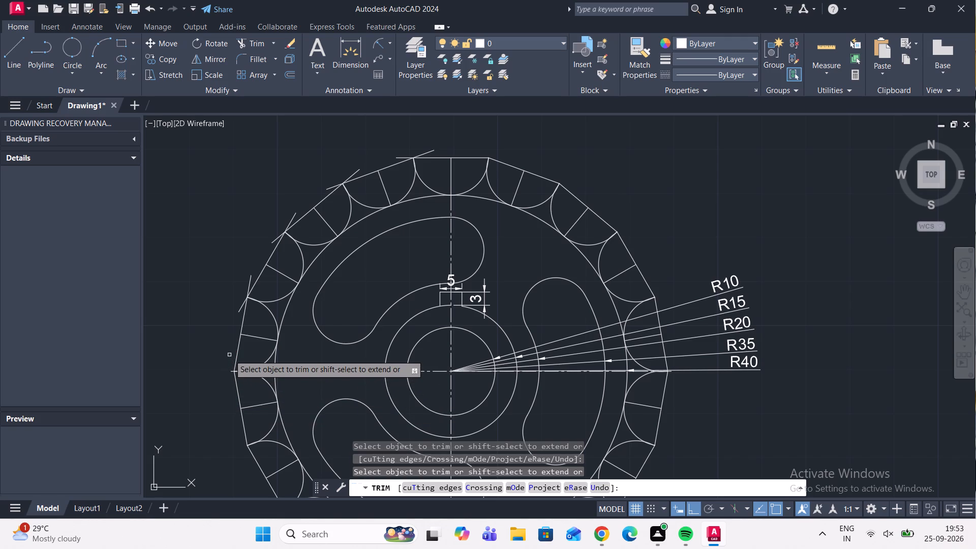
Trim the overhanging line ends at the first two polygon corners above the leftmost corner.
middle_click_drag(228, 357, 244, 432)
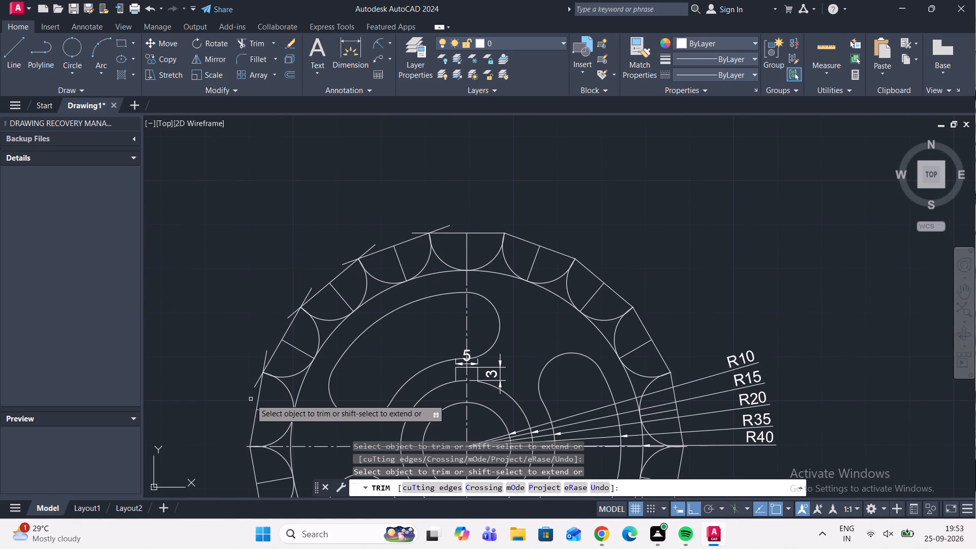
scroll(251, 394, "up", 2)
left_click(260, 373)
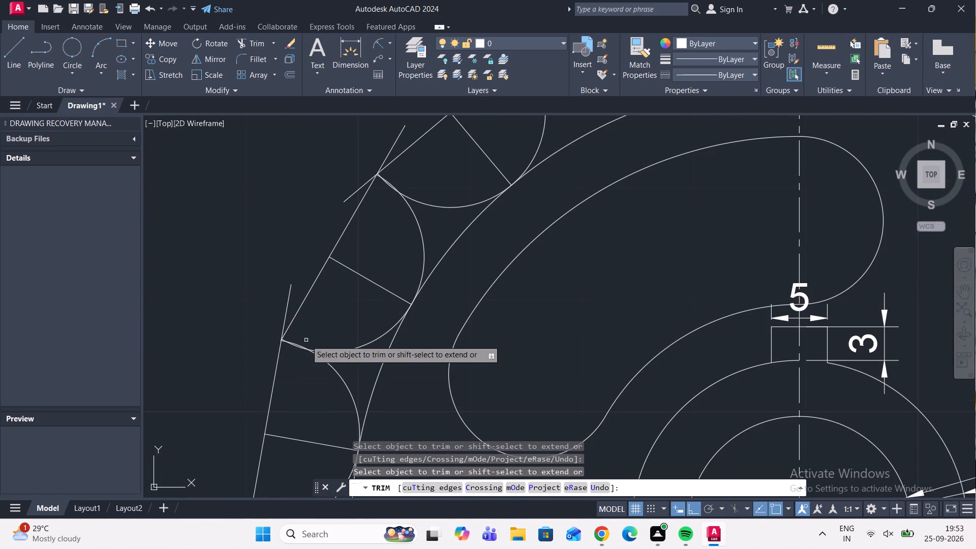
left_click(285, 310)
scroll(278, 301, "down", 1)
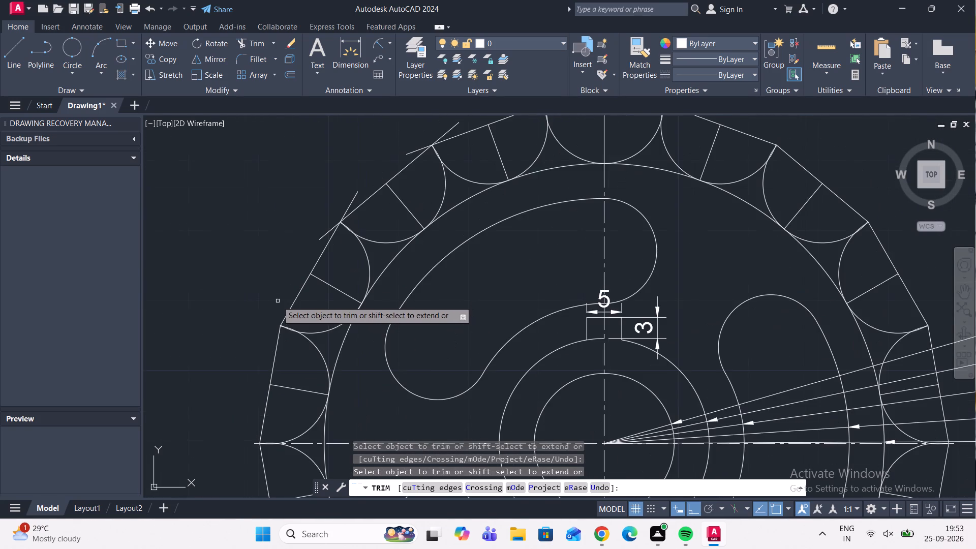
middle_click_drag(277, 301, 251, 347)
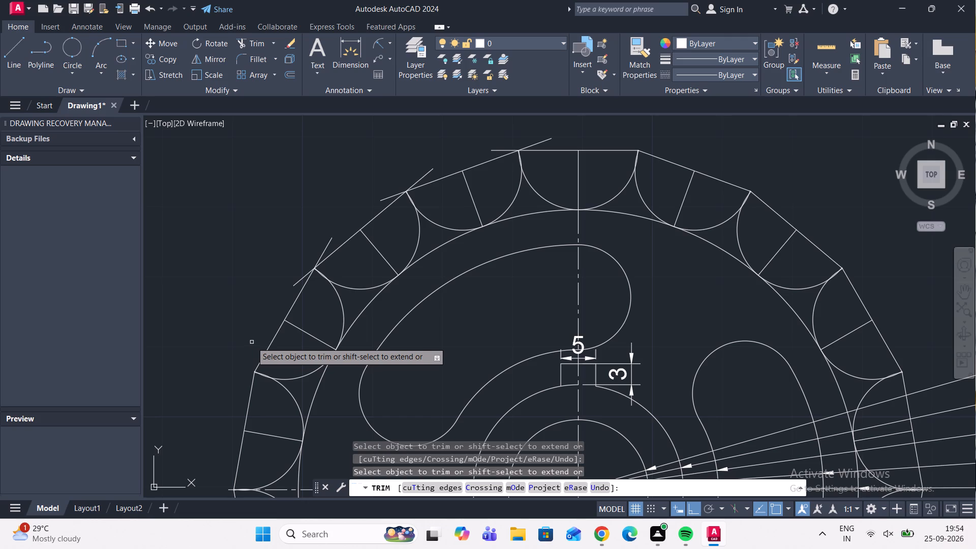
left_click(299, 280)
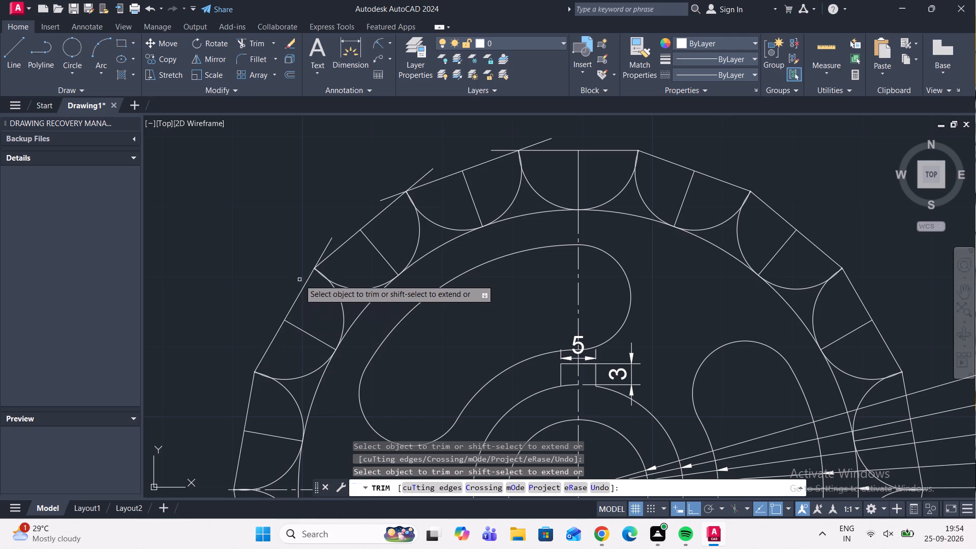
left_click(319, 254)
left_click(328, 253)
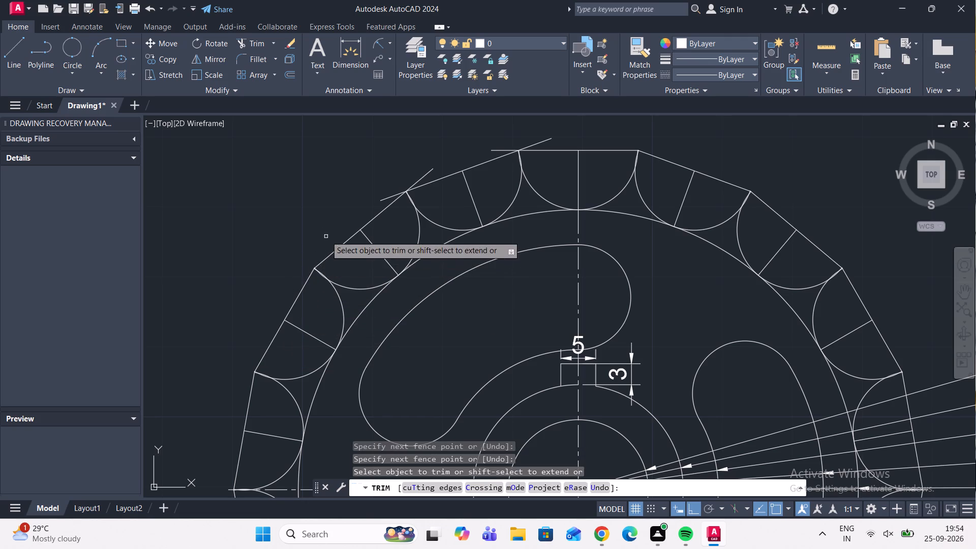
Trim the overhanging line ends at the next upper-left polygon corner and at the left corner of the top side.
middle_click_drag(326, 234, 259, 322)
middle_click_drag(278, 298, 205, 312)
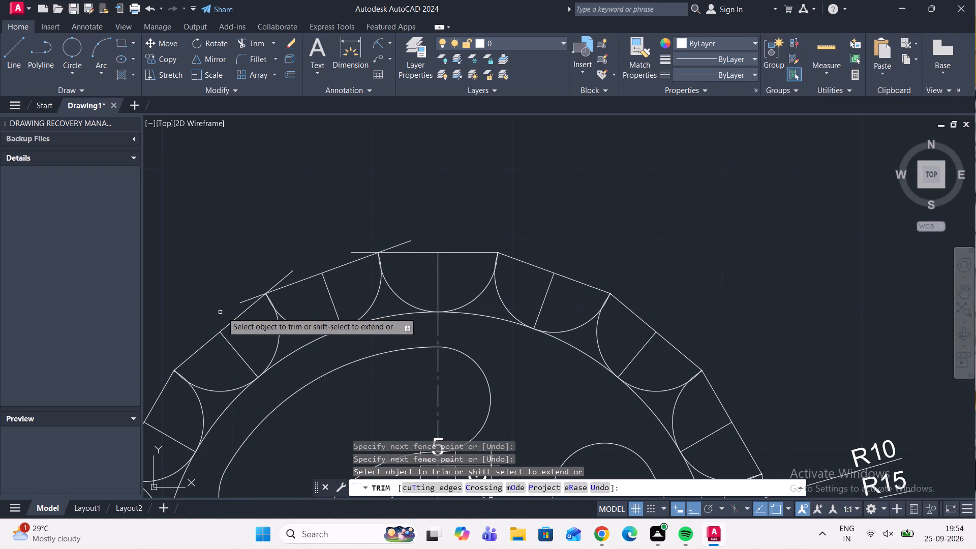
left_click(244, 300)
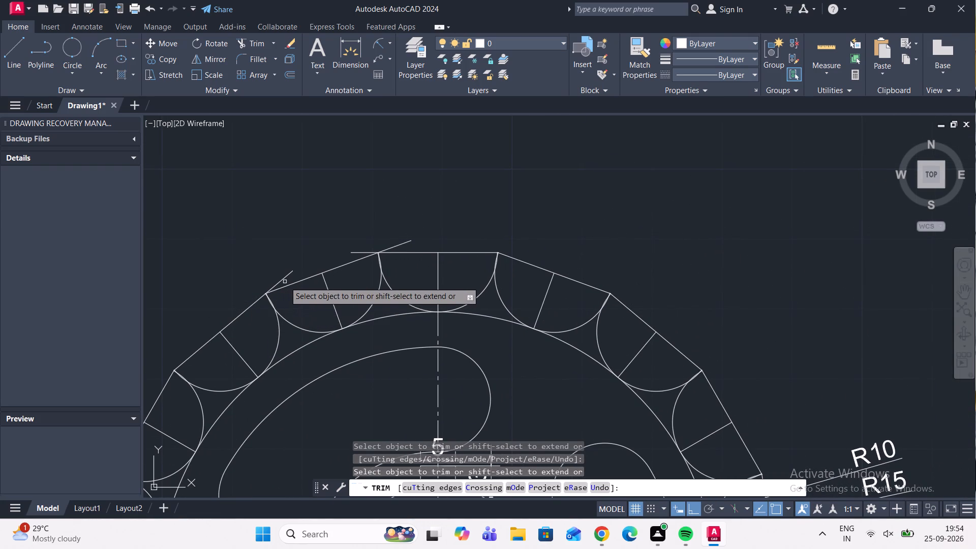
left_click(285, 279)
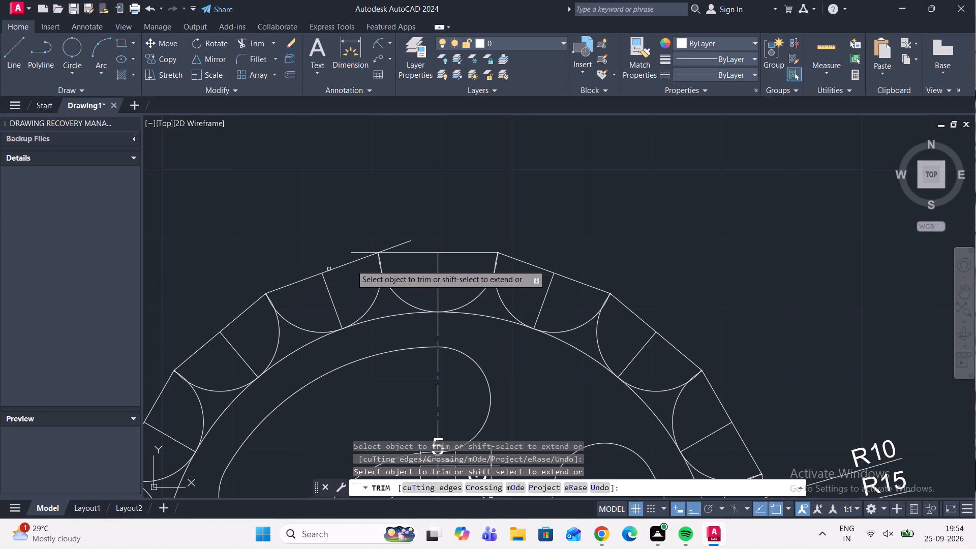
left_click_drag(358, 248, 355, 254)
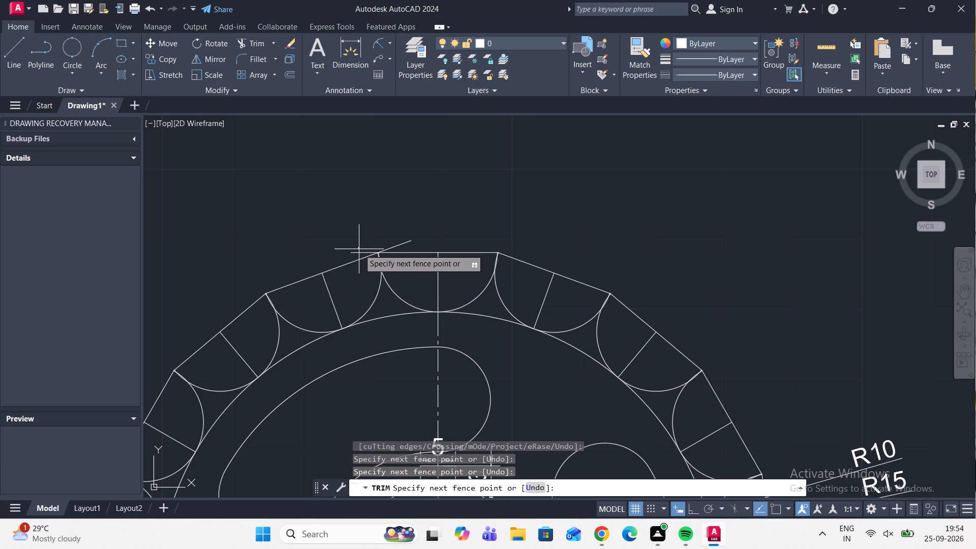
left_click(354, 254)
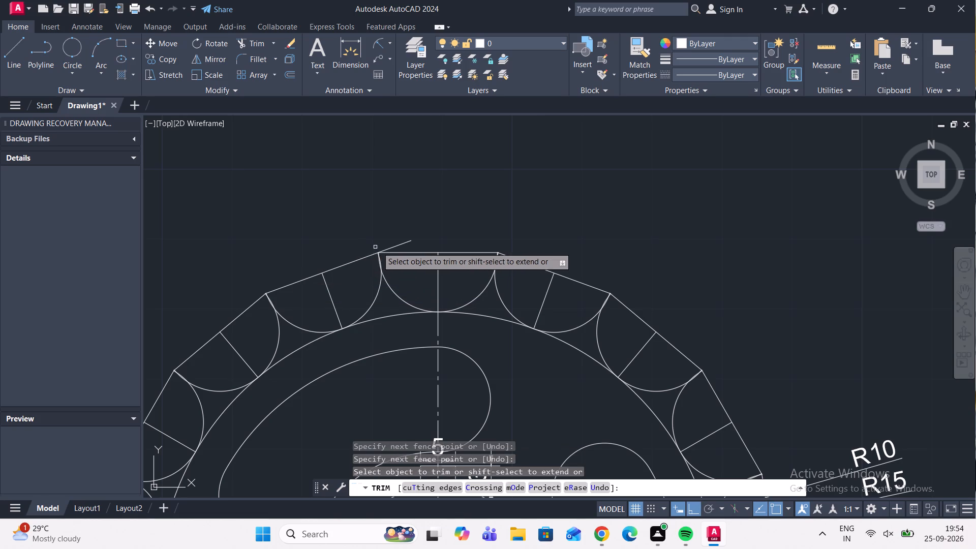
scroll(391, 247, "up", 2)
left_click(391, 248)
scroll(390, 247, "down", 2)
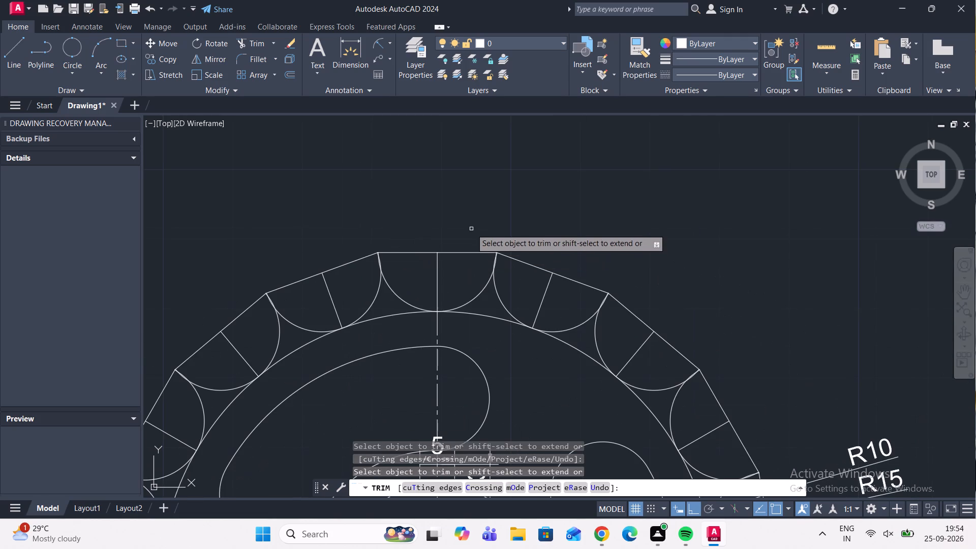
Trim away the right half of the polygon's top side and the next two full sides clockwise from it.
scroll(494, 258, "up", 2)
left_click(485, 243)
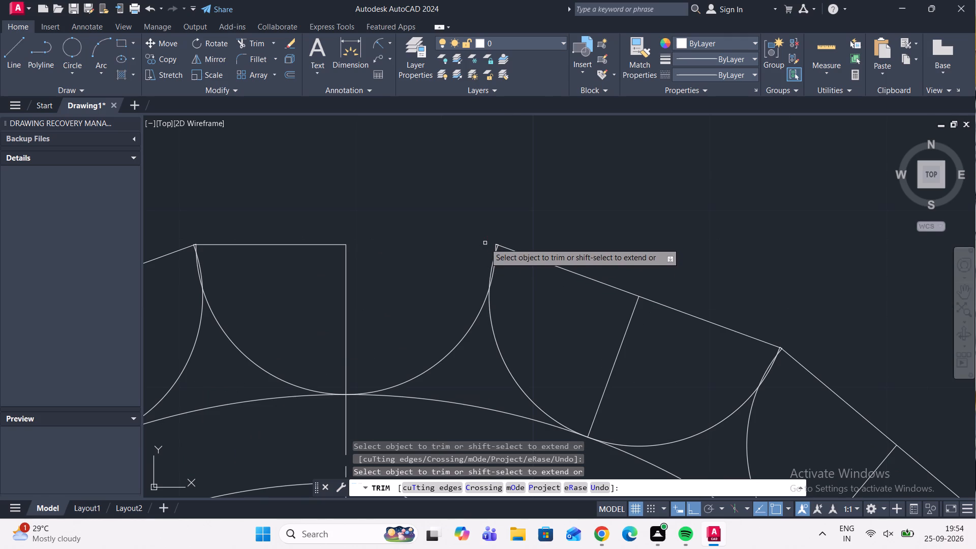
left_click(576, 272)
scroll(534, 252, "down", 2)
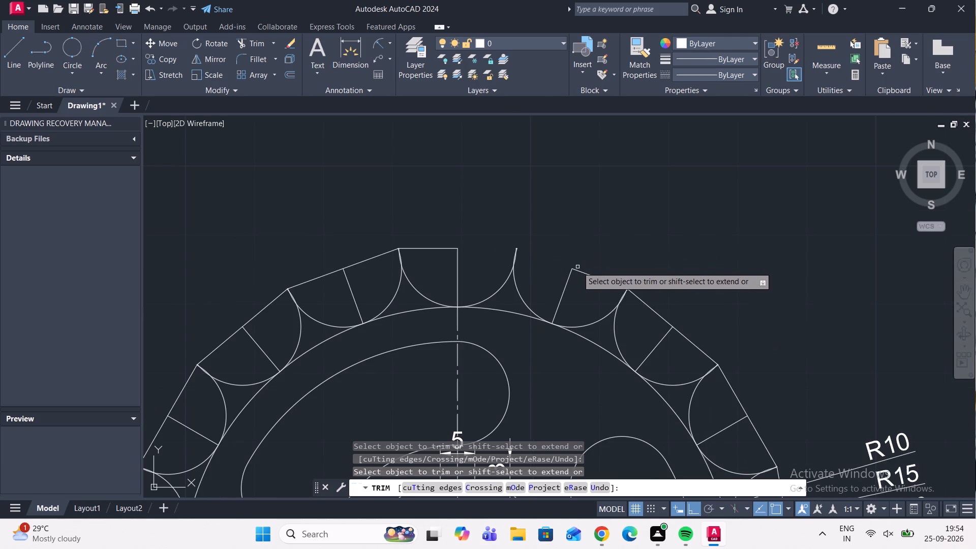
double_click(579, 271)
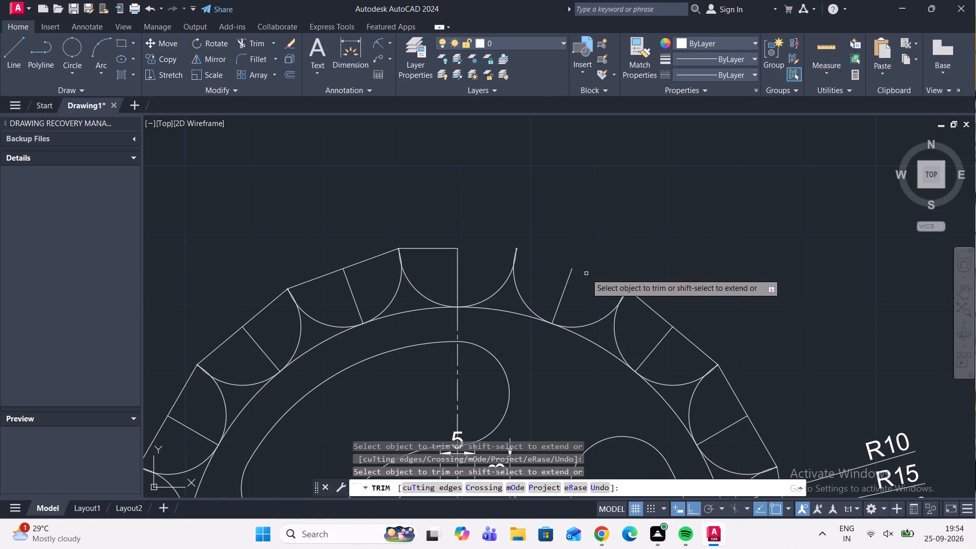
middle_click_drag(604, 280, 433, 258)
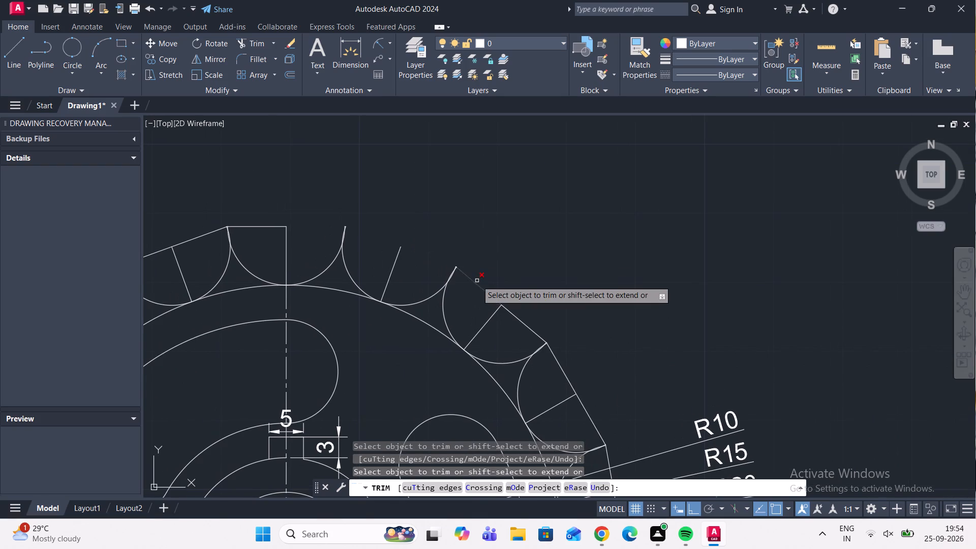
left_click(472, 282)
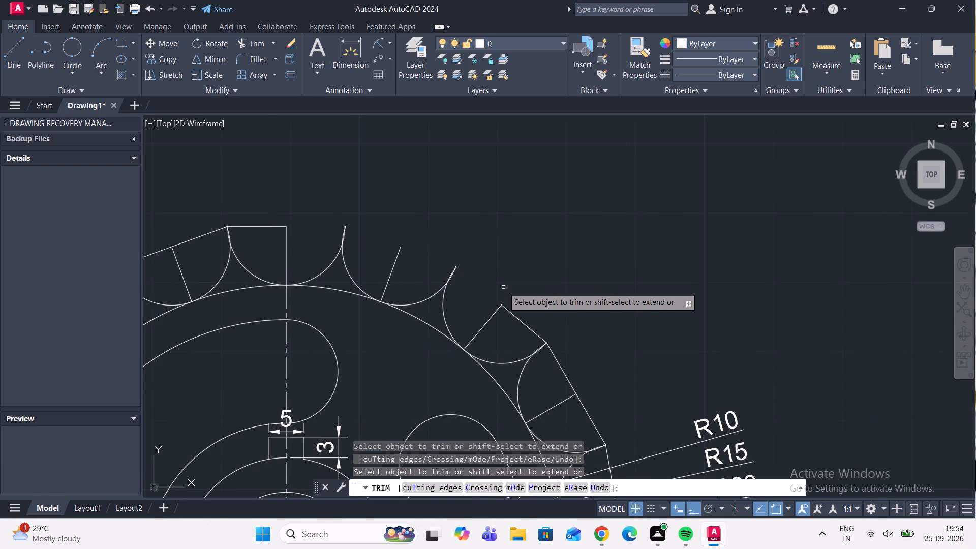
left_click(508, 309)
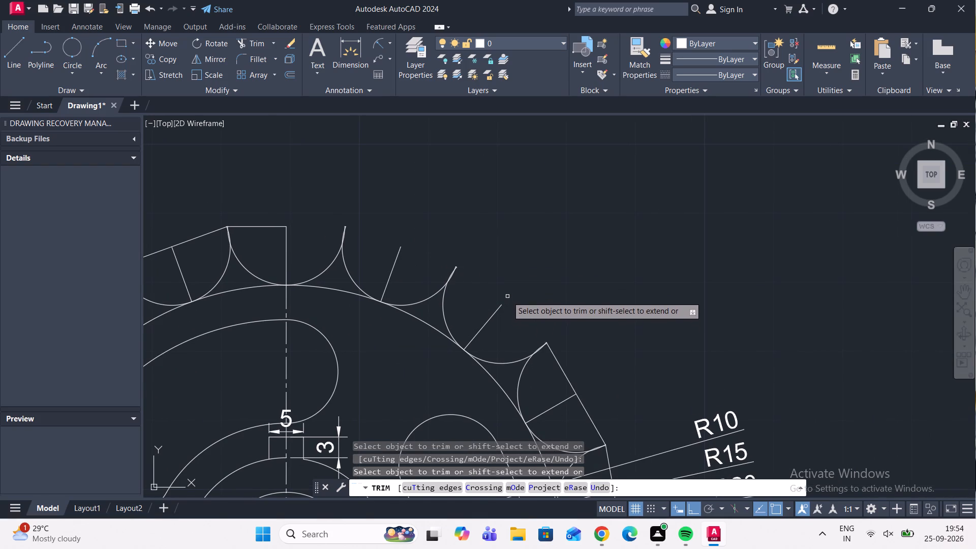
Trim away both halves of the third polygon side clockwise from the top side.
scroll(506, 293, "down", 1)
scroll(535, 332, "up", 1)
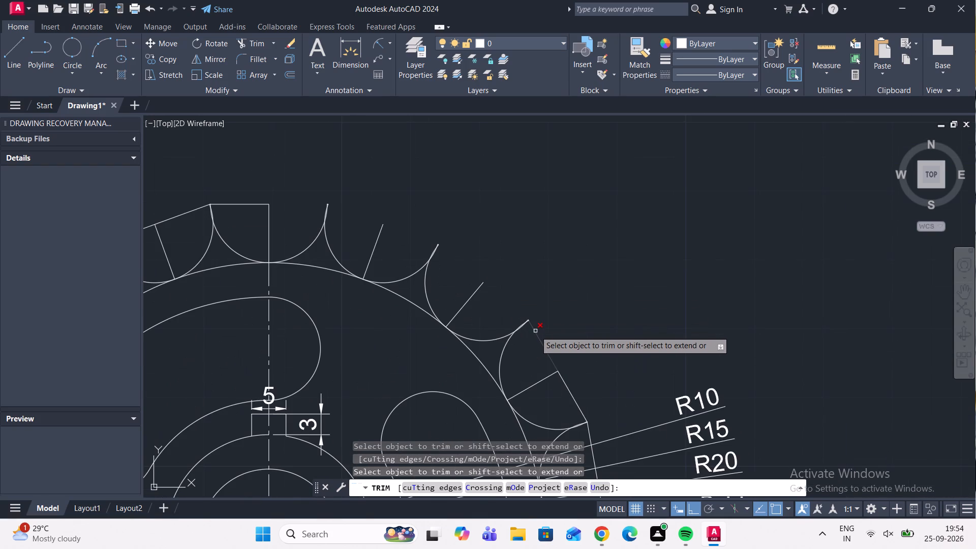
left_click(535, 331)
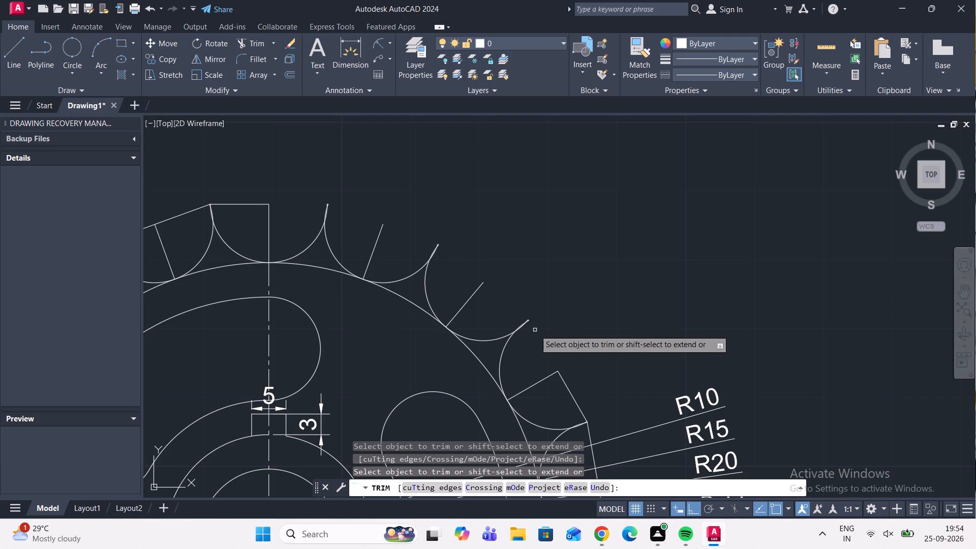
left_click(535, 329)
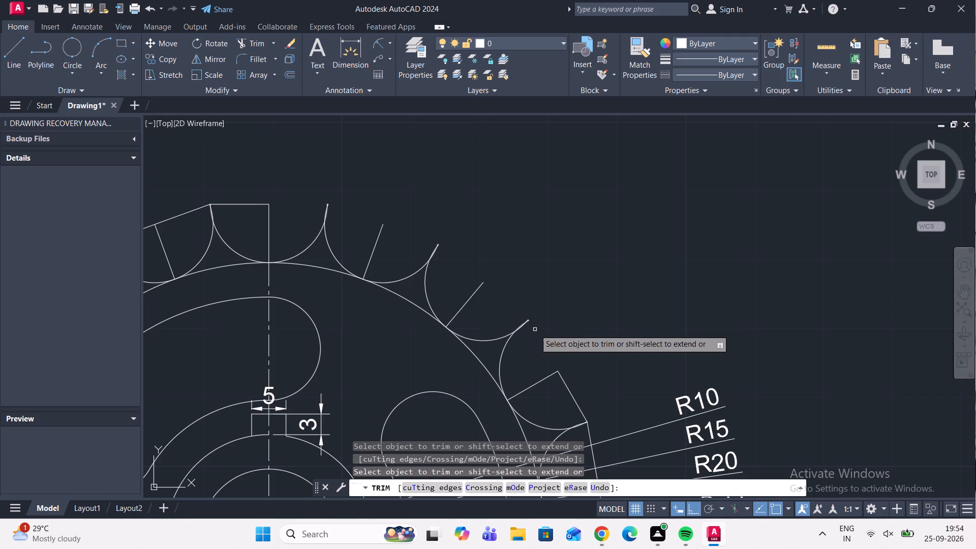
scroll(526, 304, "down", 3)
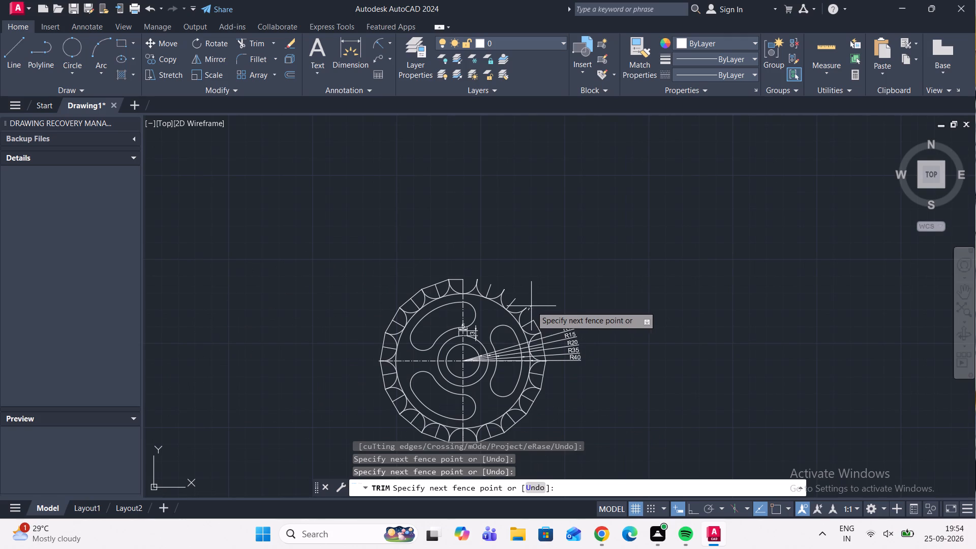
left_click(539, 304)
scroll(543, 338, "up", 2)
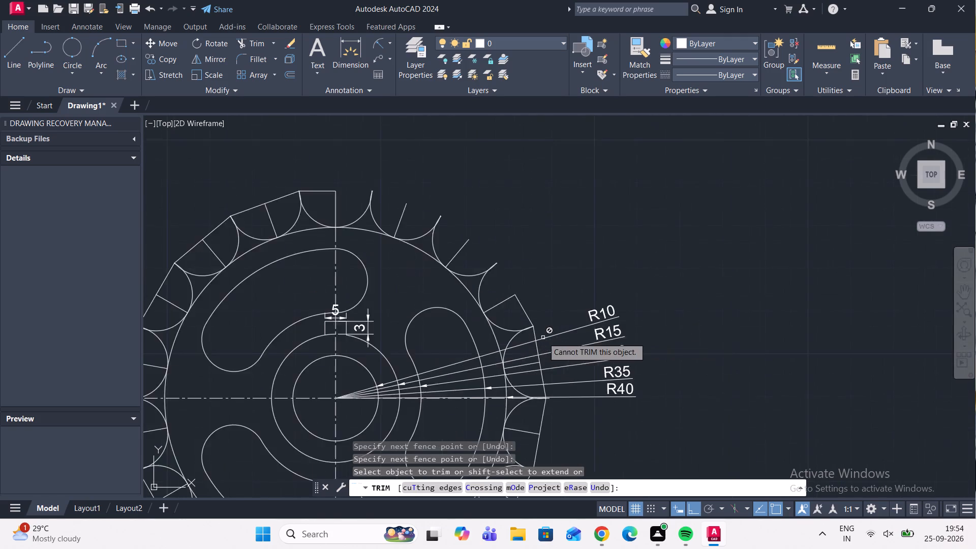
scroll(543, 338, "up", 1)
left_click(522, 316)
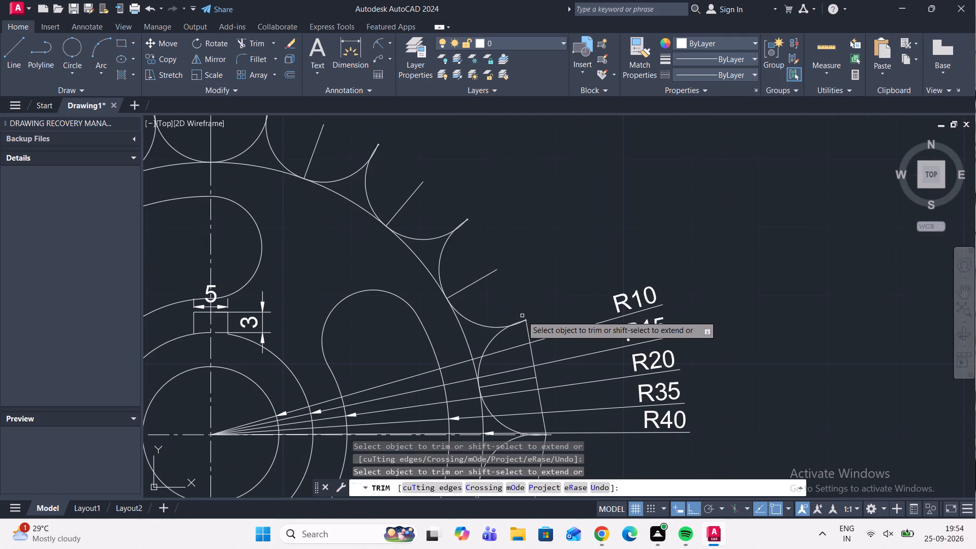
Trim away the two right-hand polygon sides directly above and below the horizontal centreline.
left_click(526, 325)
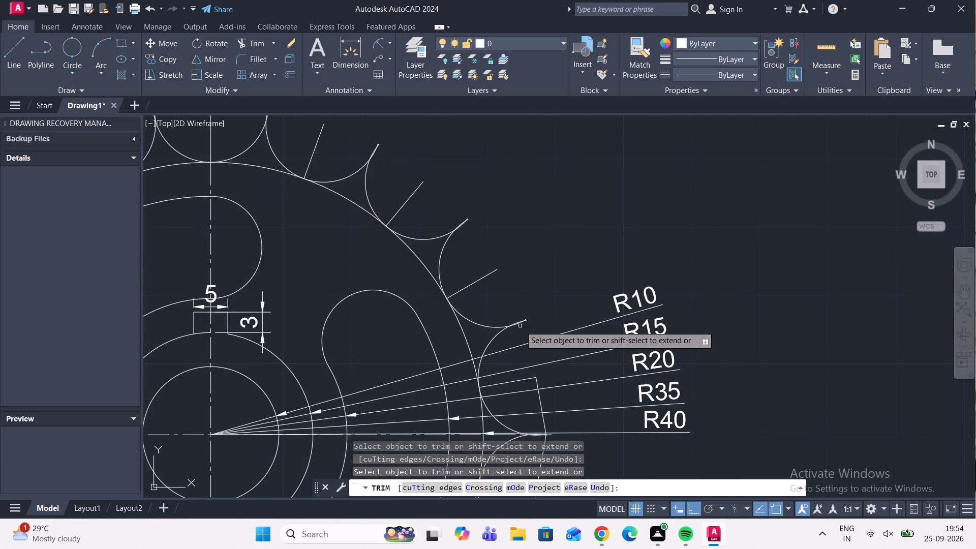
scroll(520, 324, "down", 2)
scroll(523, 348, "up", 3)
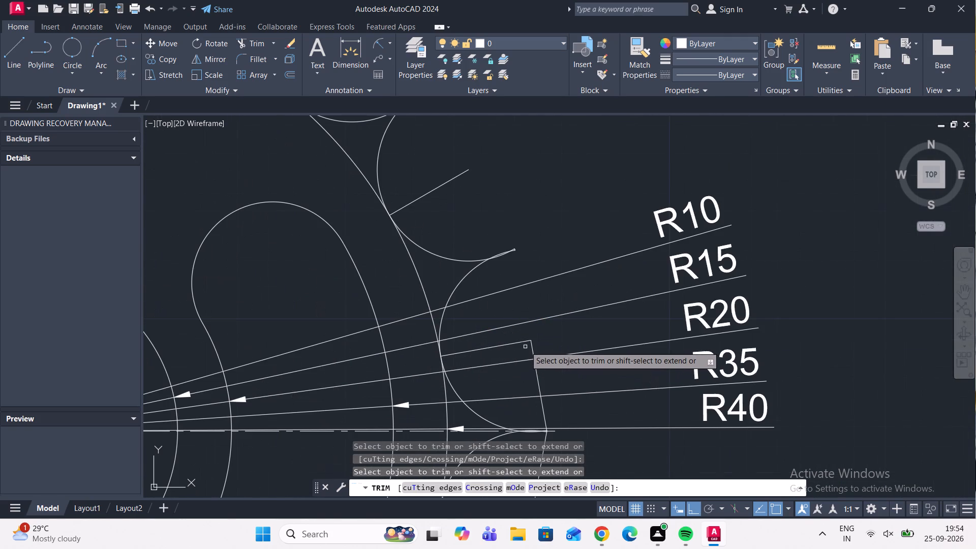
left_click(532, 345)
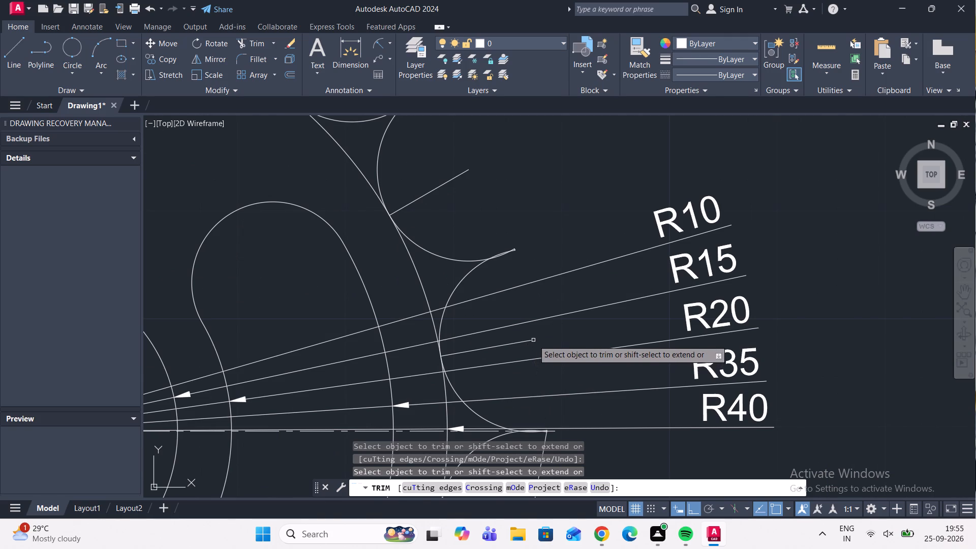
scroll(533, 335, "down", 1)
scroll(542, 398, "up", 1)
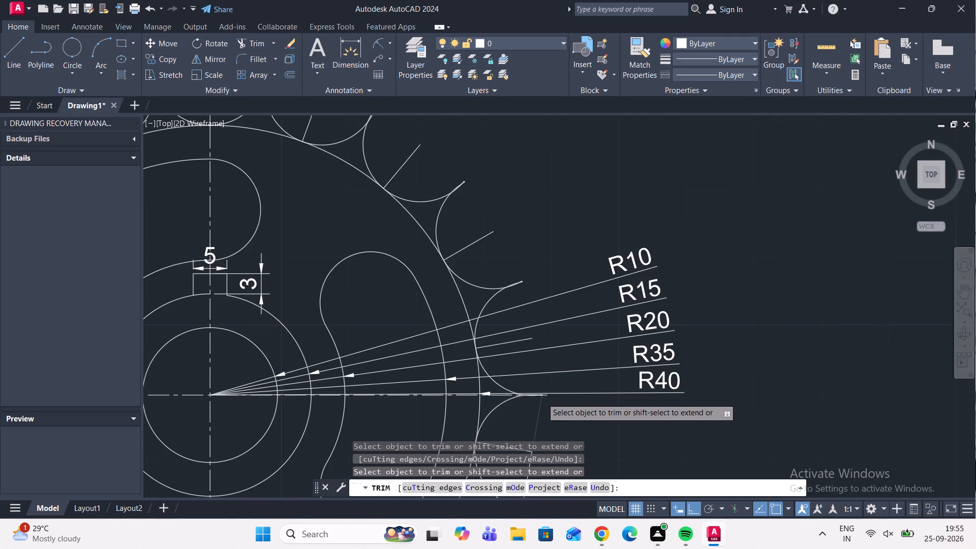
scroll(542, 398, "up", 3)
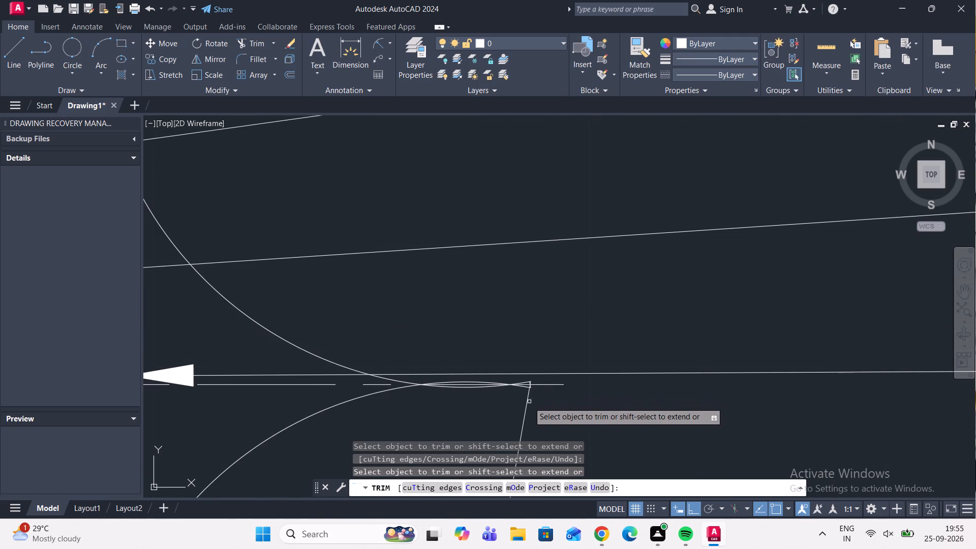
double_click(529, 402)
scroll(483, 288, "down", 4)
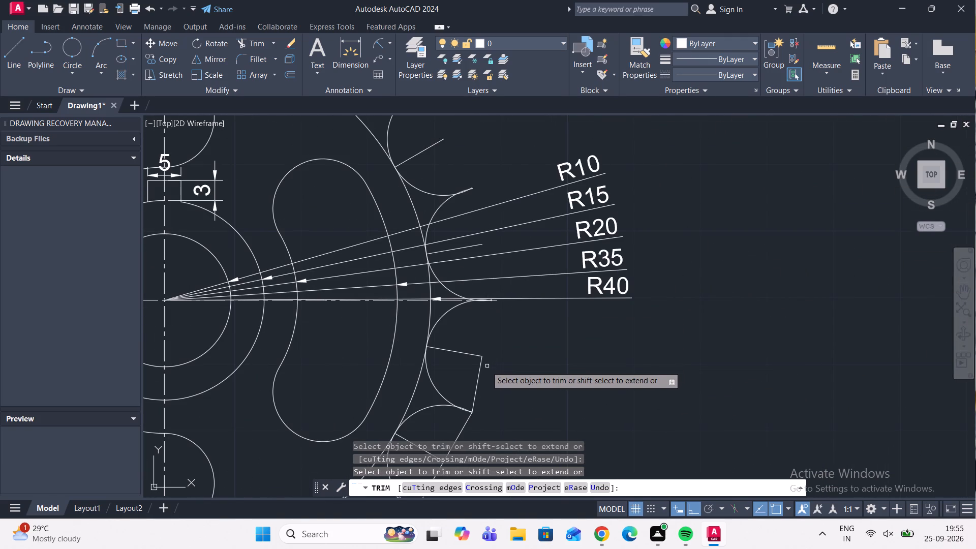
left_click(481, 364)
Trim away both halves of the next two lower-right polygon sides, continuing clockwise.
scroll(493, 352, "down", 2)
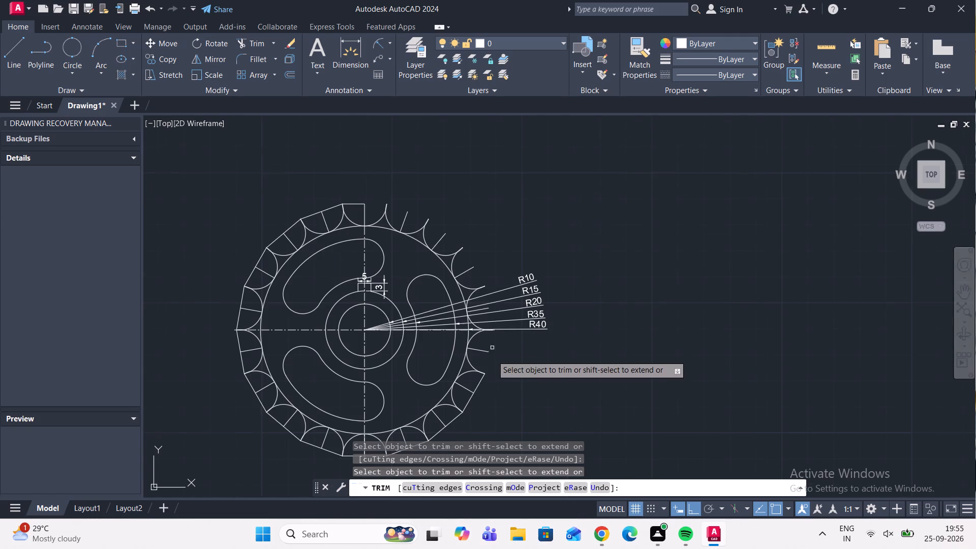
scroll(480, 380, "up", 3)
left_click(480, 378)
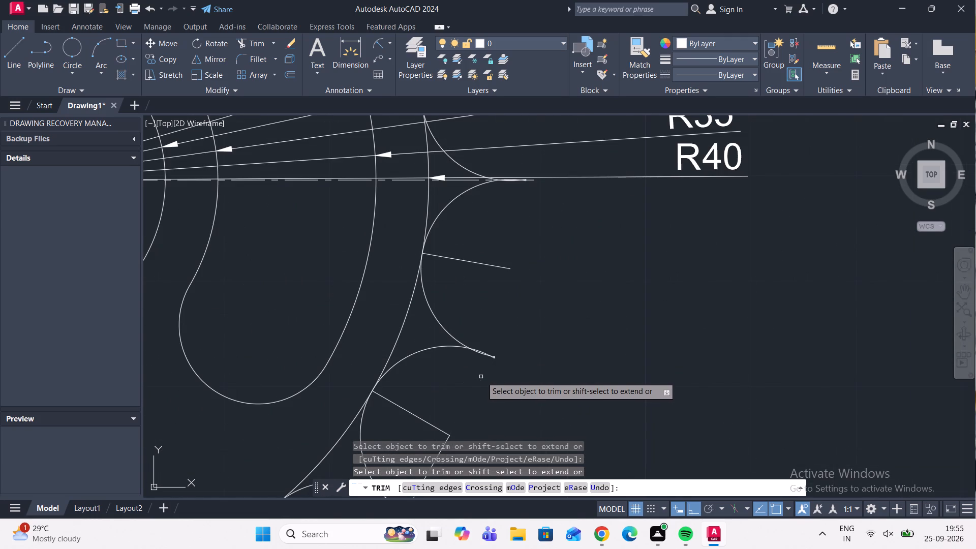
scroll(489, 354, "down", 3)
scroll(479, 380, "up", 2)
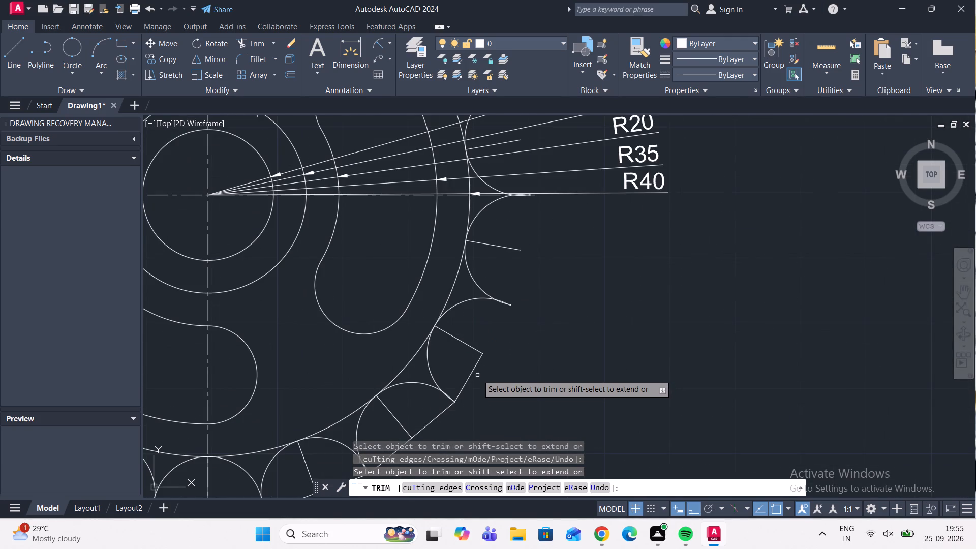
left_click(475, 368)
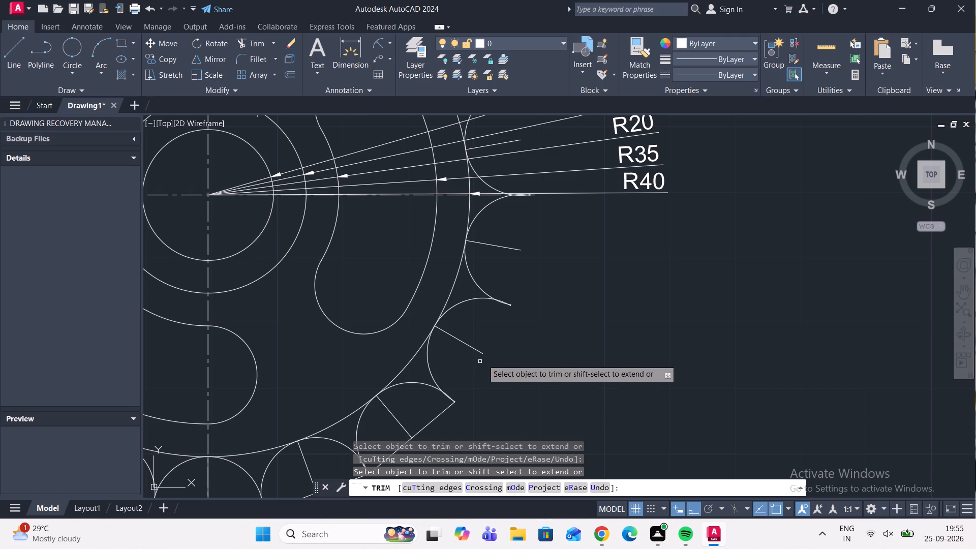
scroll(489, 354, "down", 3)
scroll(483, 365, "up", 4)
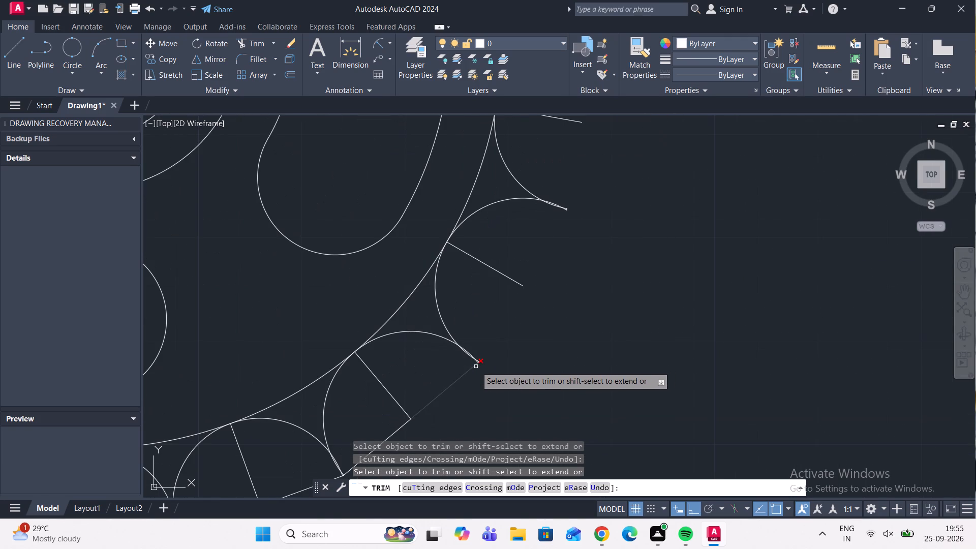
left_click(476, 367)
scroll(481, 361, "down", 3)
scroll(466, 375, "up", 1)
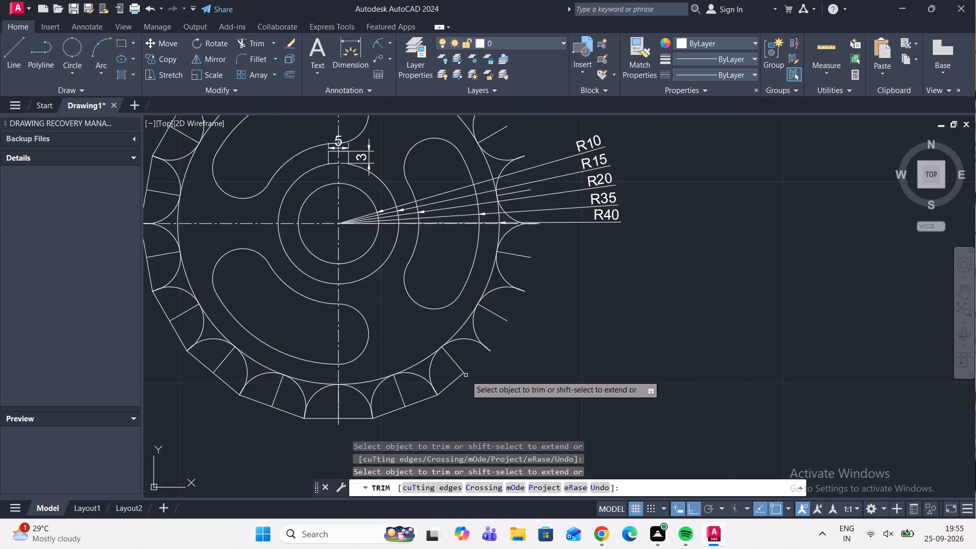
scroll(466, 375, "up", 2)
left_click(454, 377)
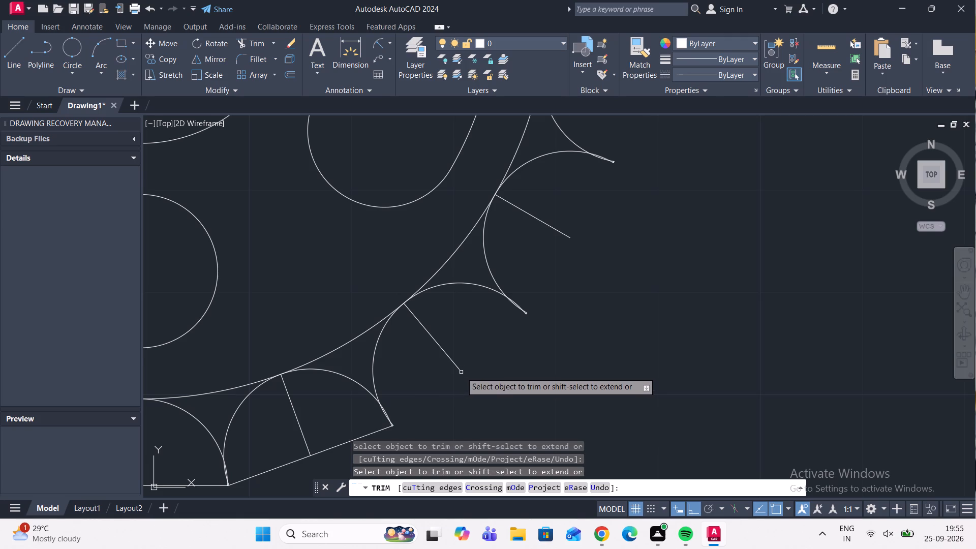
Trim away the last lower-right polygon side and both halves of the bottom side, leaving the scallop arcs.
scroll(465, 363, "down", 3)
scroll(447, 377, "up", 2)
left_click(444, 371)
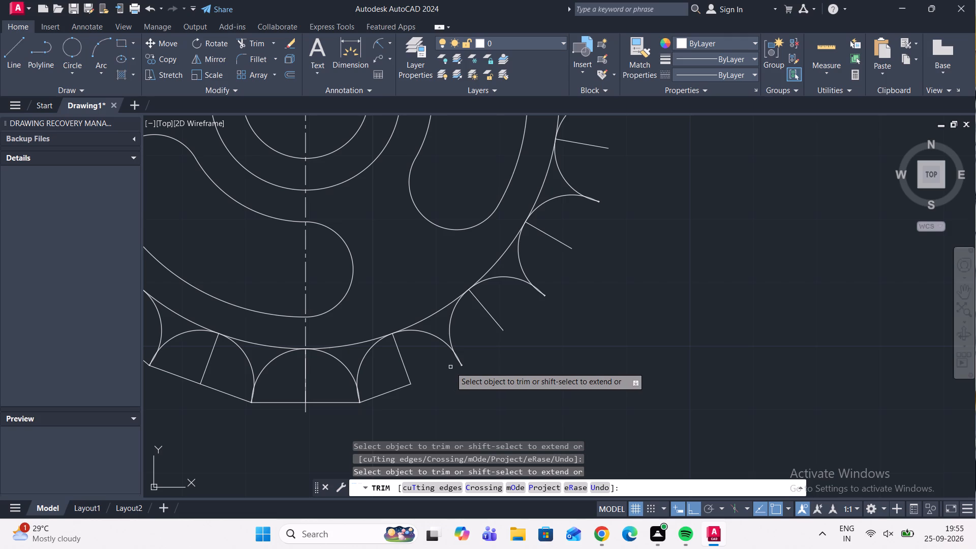
scroll(541, 333, "down", 2)
scroll(478, 347, "up", 2)
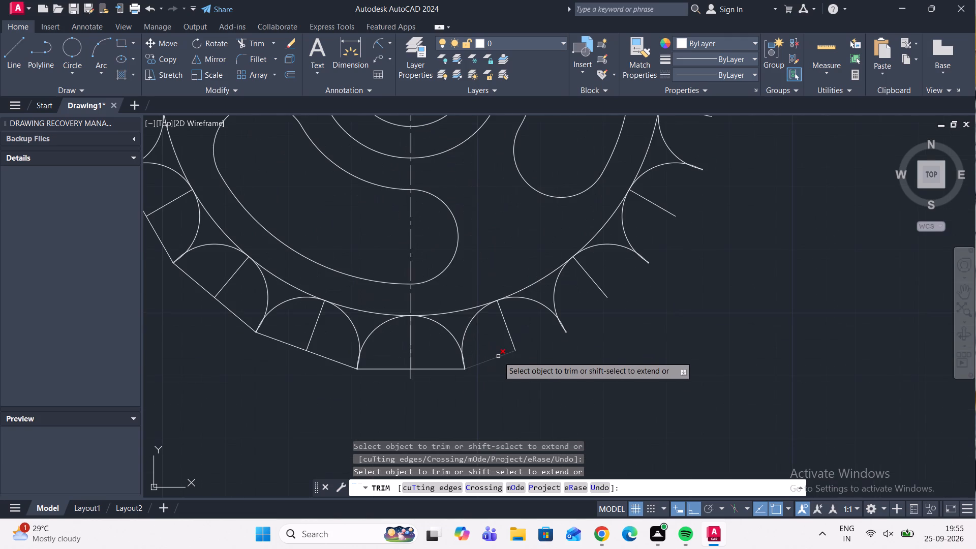
left_click(499, 356)
left_click(446, 371)
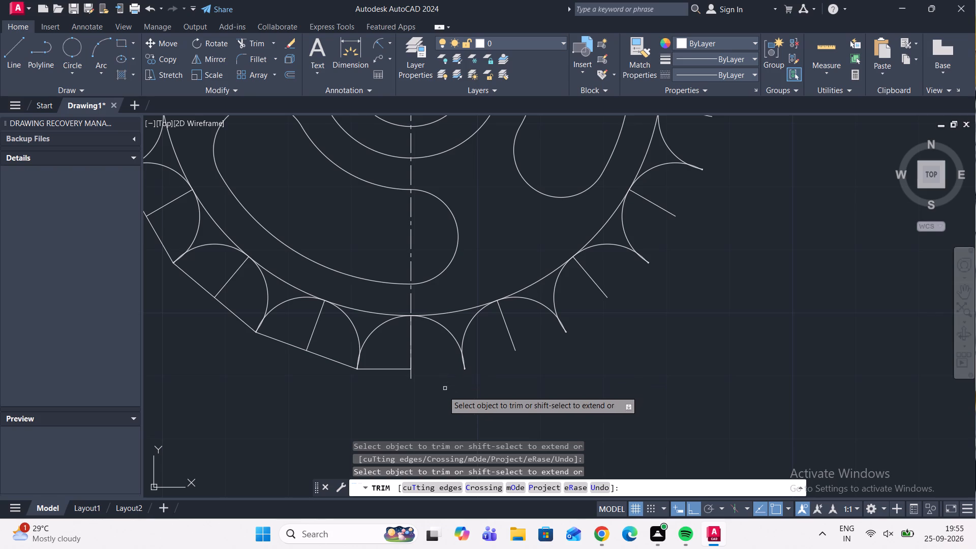
left_click(380, 368)
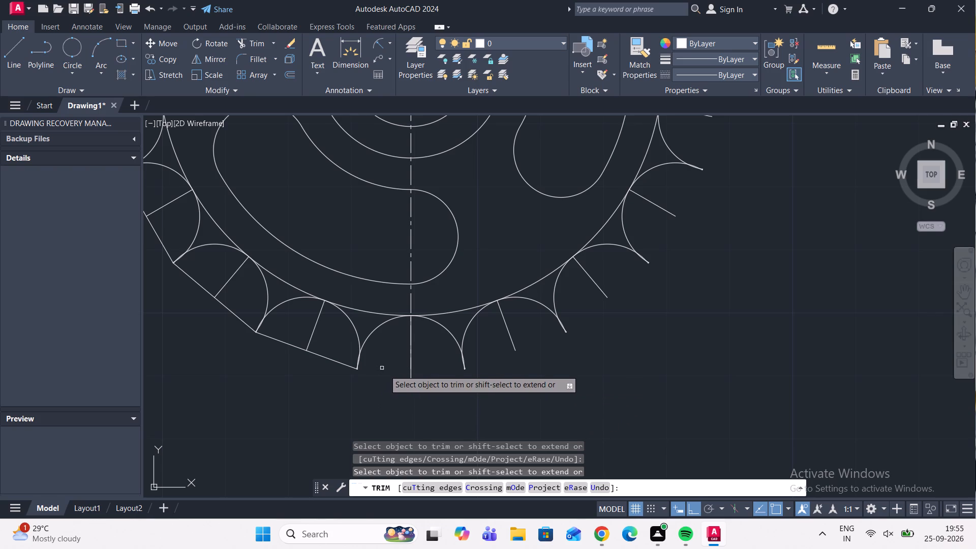
Trim away both halves of the first two polygon sides clockwise from the bottom side, on the wheel's lower left.
left_click(338, 363)
middle_click_drag(340, 367, 471, 378)
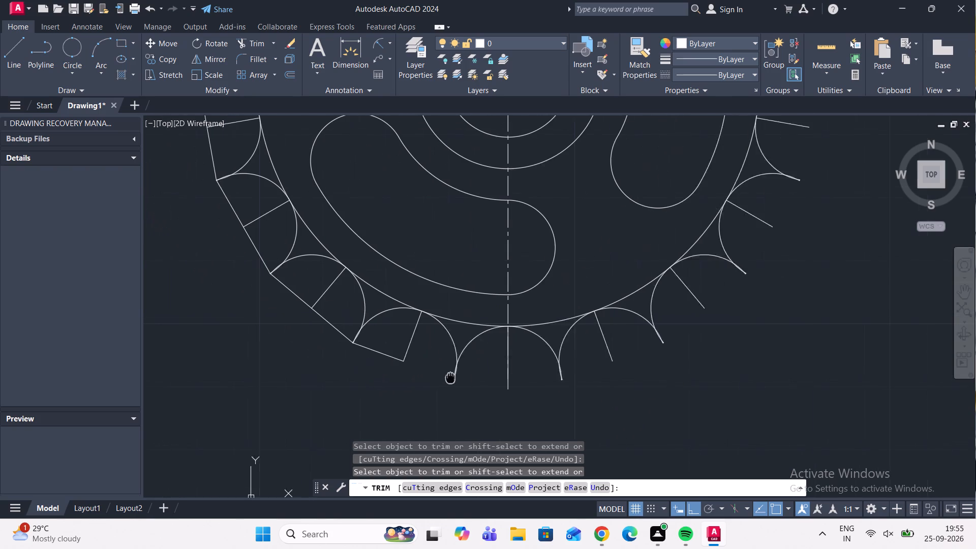
middle_click_drag(471, 378, 488, 378)
left_click(448, 360)
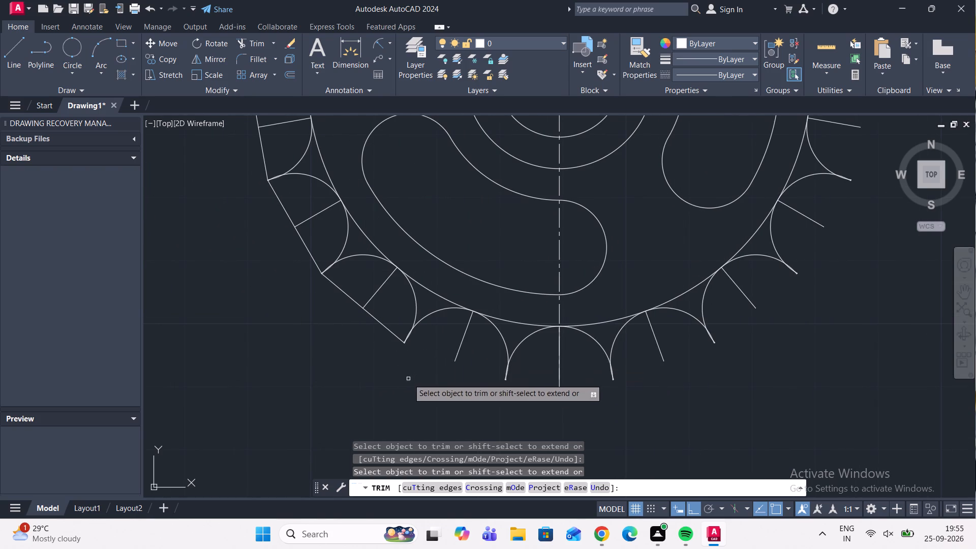
middle_click_drag(408, 380, 466, 406)
left_click(449, 360)
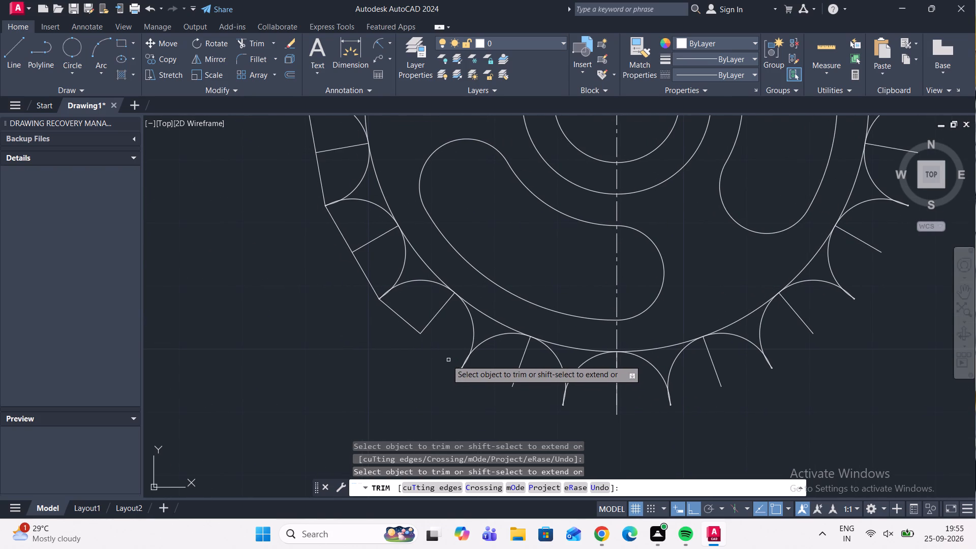
middle_click_drag(440, 362, 502, 407)
left_click(455, 358)
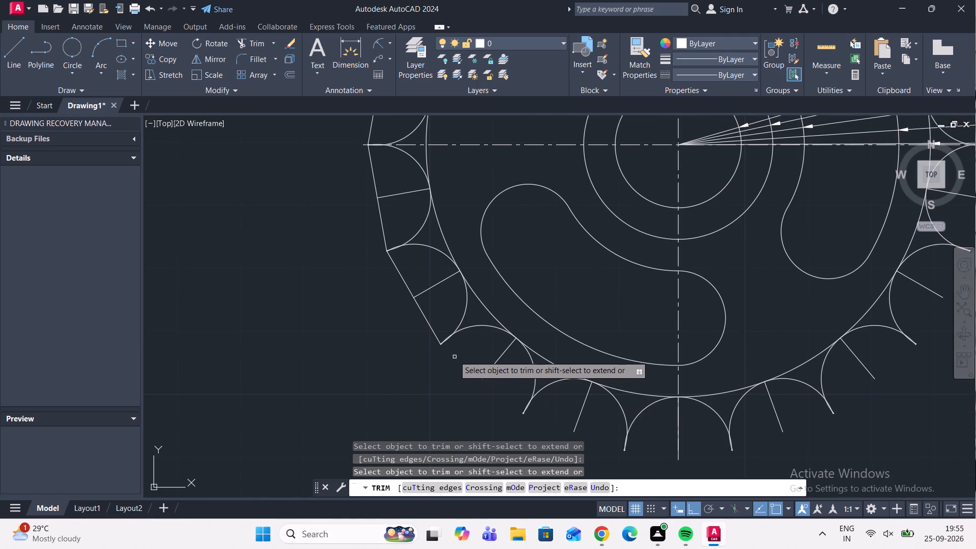
Trim away both halves of the last lower-left polygon side and of the left side directly below the horizontal centreline.
left_click(437, 340)
middle_click_drag(430, 336, 467, 443)
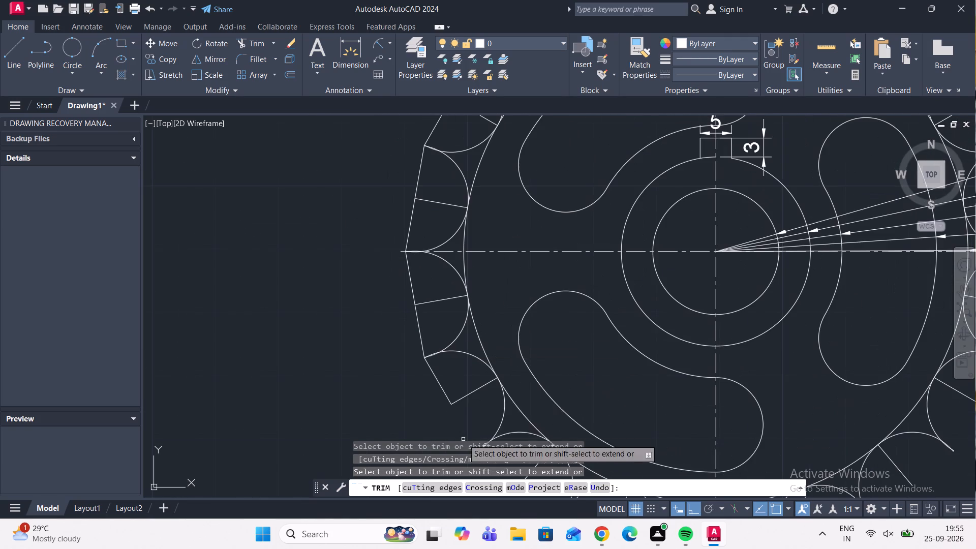
left_click(443, 391)
scroll(443, 391, "down", 2)
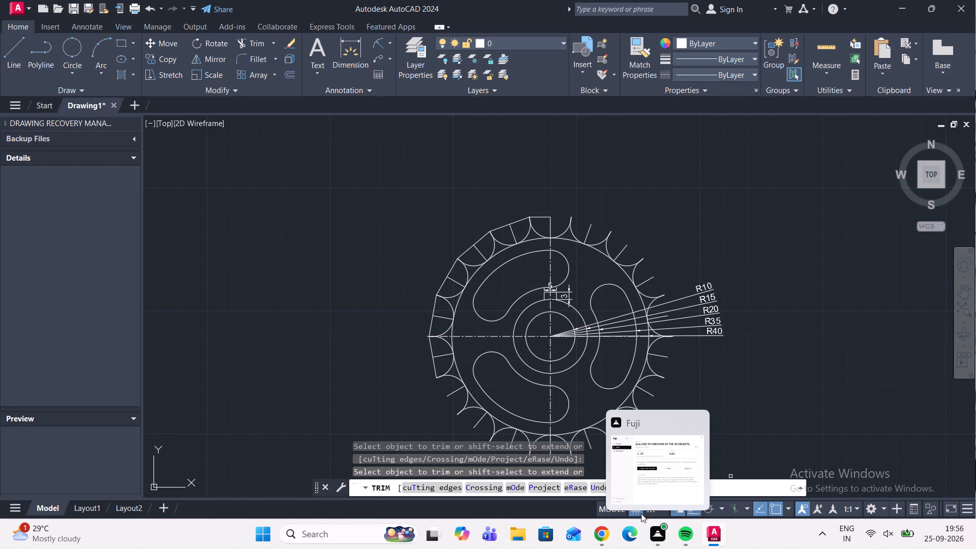
scroll(496, 363, "down", 3)
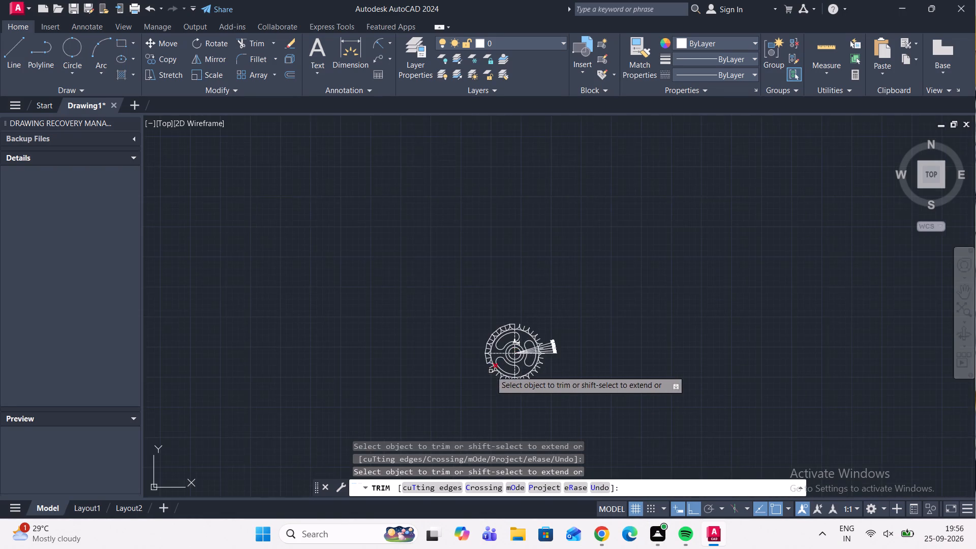
scroll(490, 369, "up", 6)
left_click(466, 337)
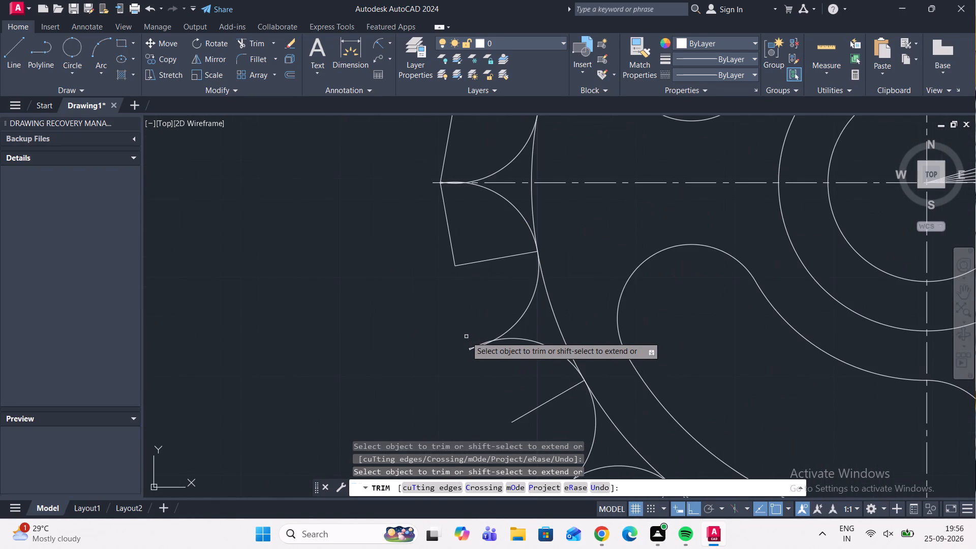
middle_click_drag(476, 355, 498, 408)
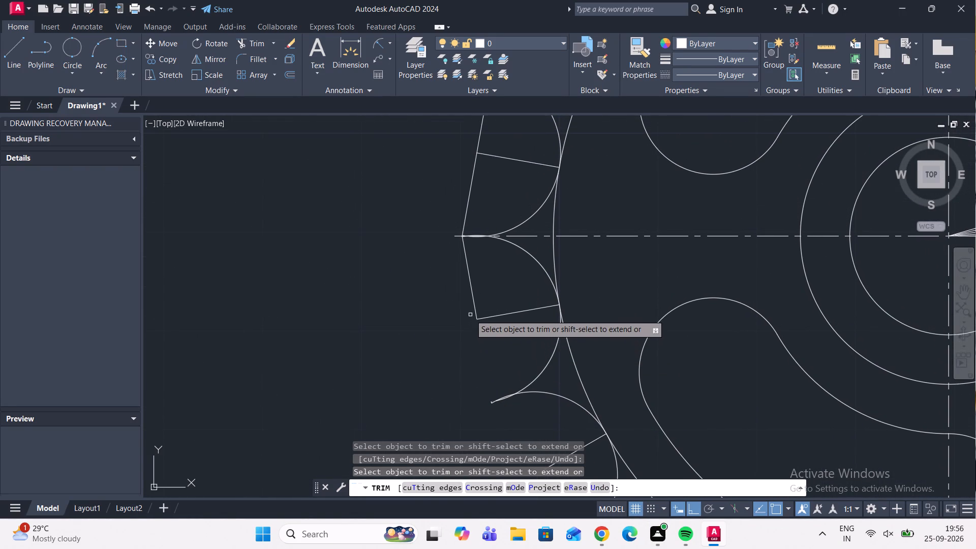
left_click(475, 312)
Trim away both halves of the left polygon side directly above the horizontal centreline and of the next side clockwise.
scroll(475, 311, "down", 1)
middle_click_drag(475, 311, 480, 373)
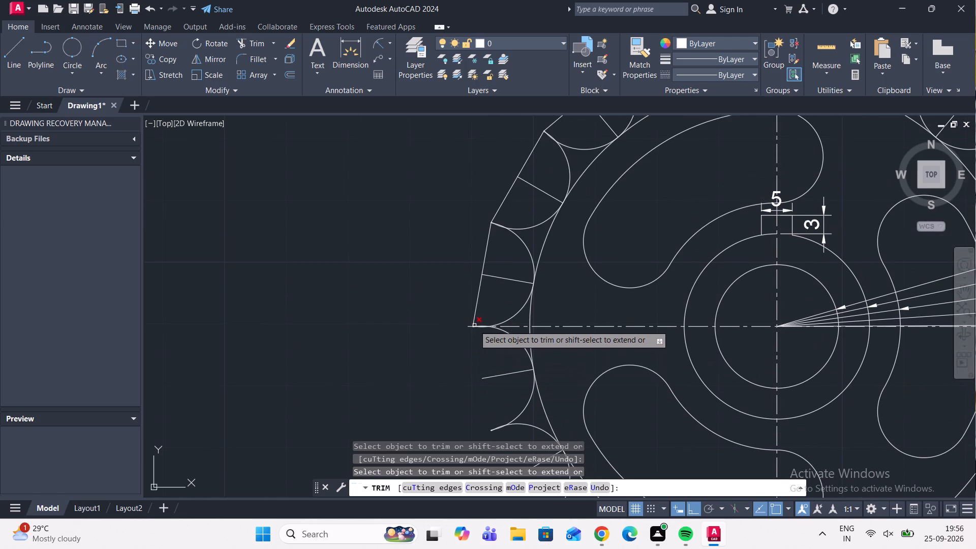
left_click(474, 322)
middle_click_drag(485, 306, 495, 372)
left_click(494, 325)
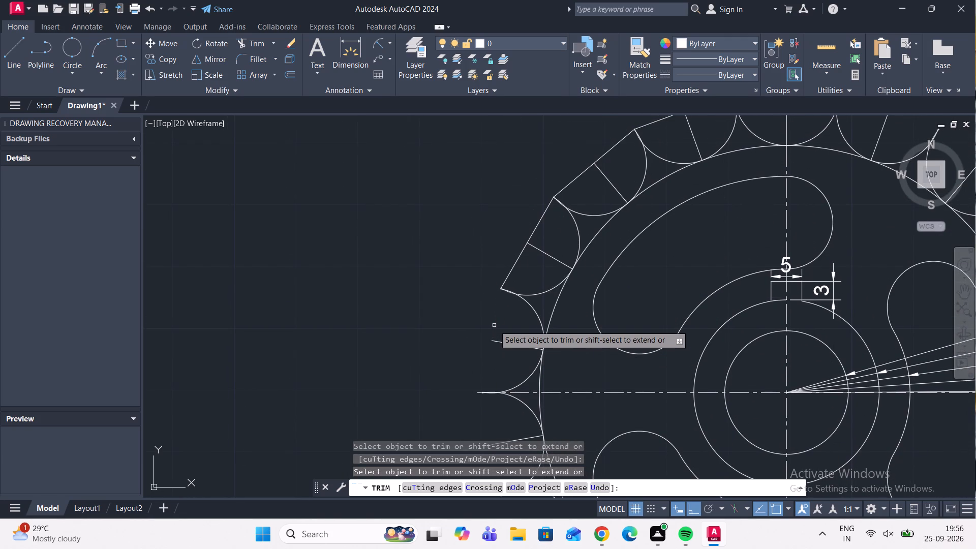
middle_click_drag(497, 325, 487, 382)
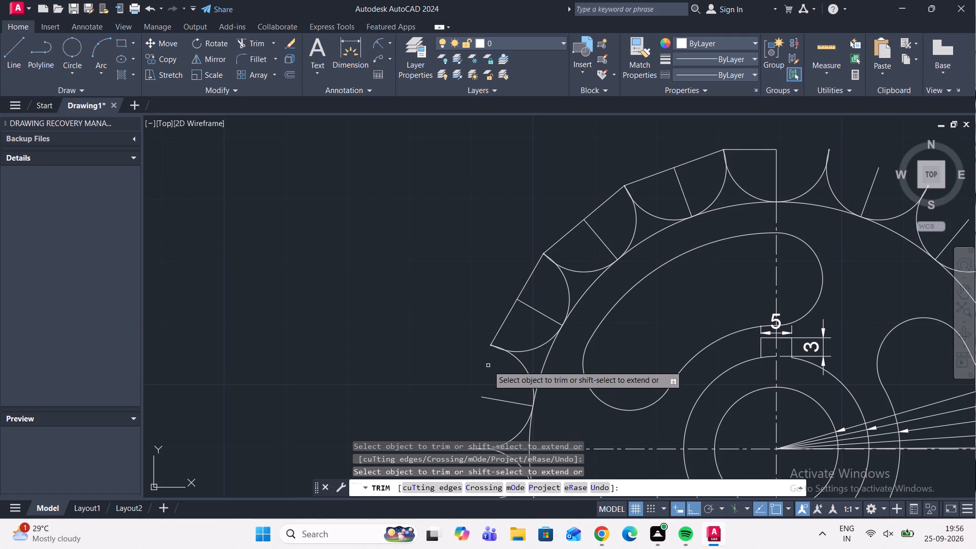
left_click(501, 330)
middle_click_drag(502, 330, 467, 393)
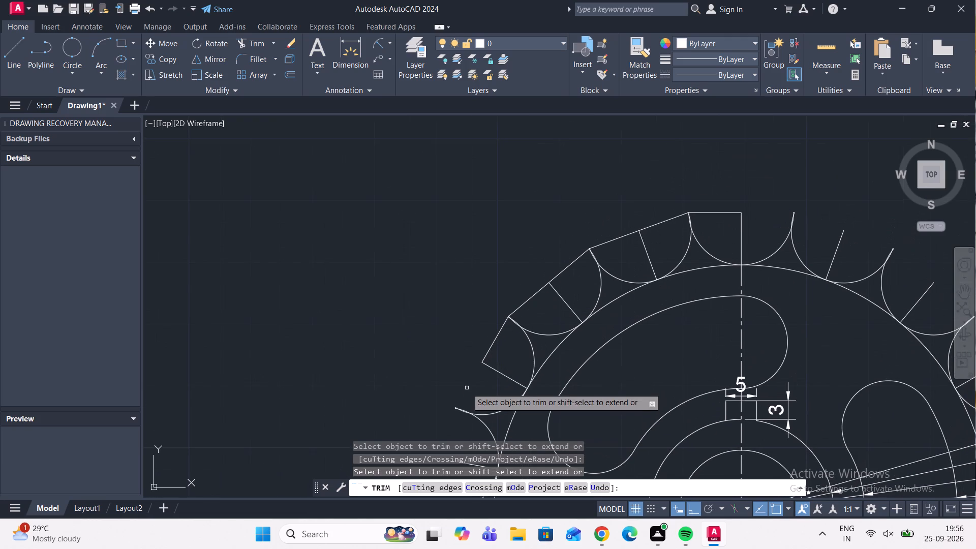
left_click(491, 349)
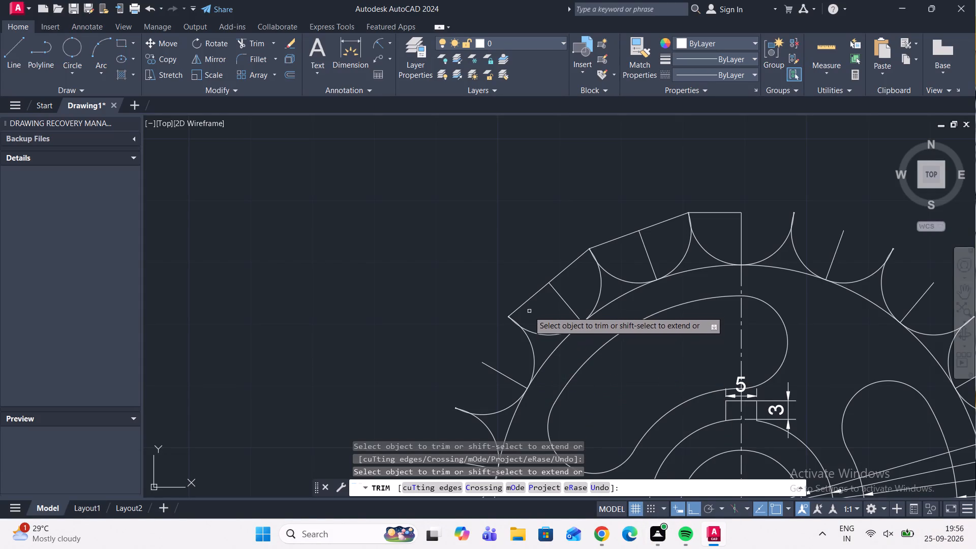
Trim away both halves of the last two upper-left polygon sides and the remaining left half of the top side.
left_click(527, 302)
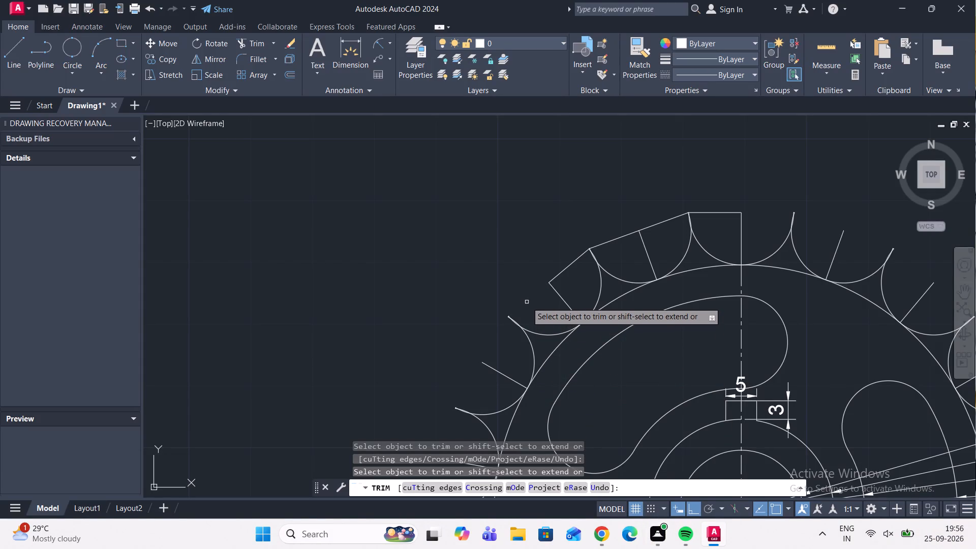
middle_click_drag(527, 303, 508, 353)
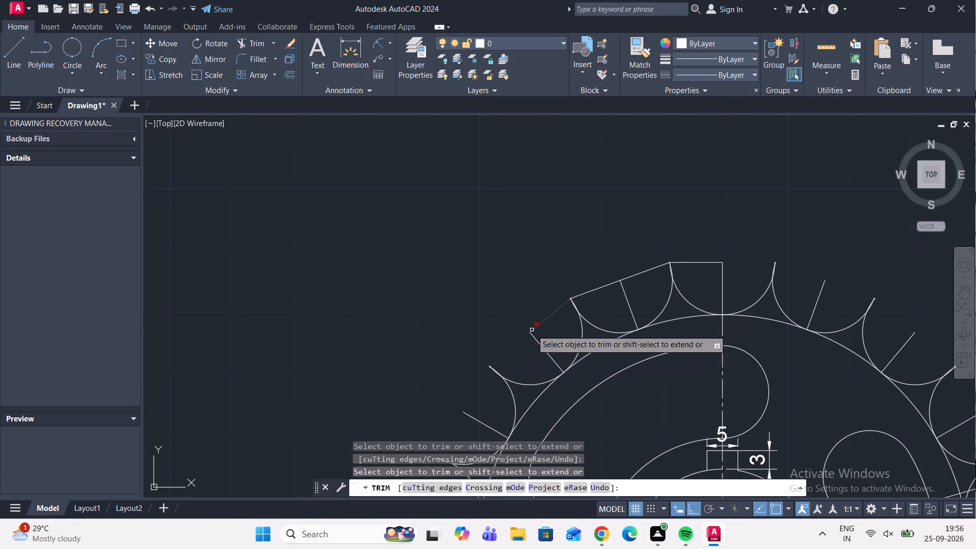
left_click(532, 329)
middle_click_drag(552, 324, 554, 337)
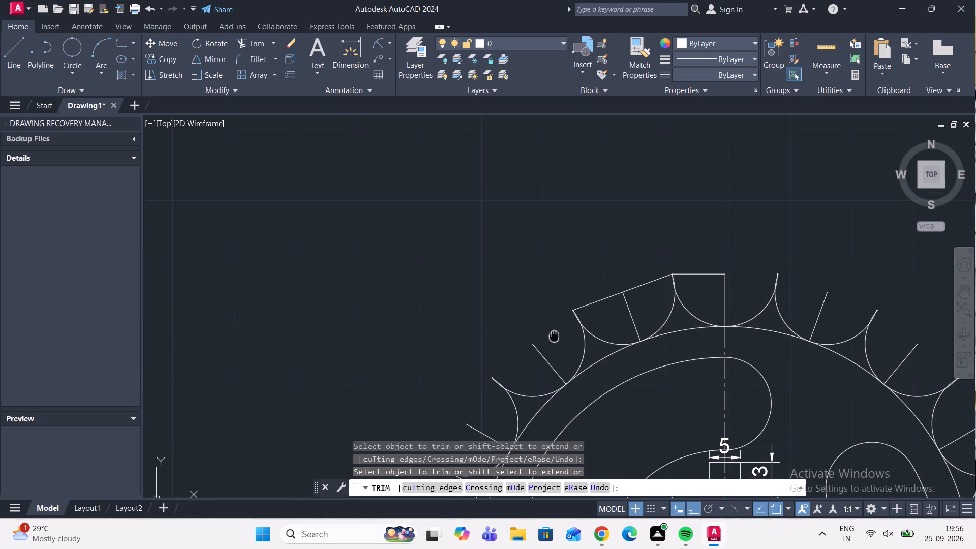
middle_click_drag(554, 337, 508, 377)
scroll(546, 356, "down", 1)
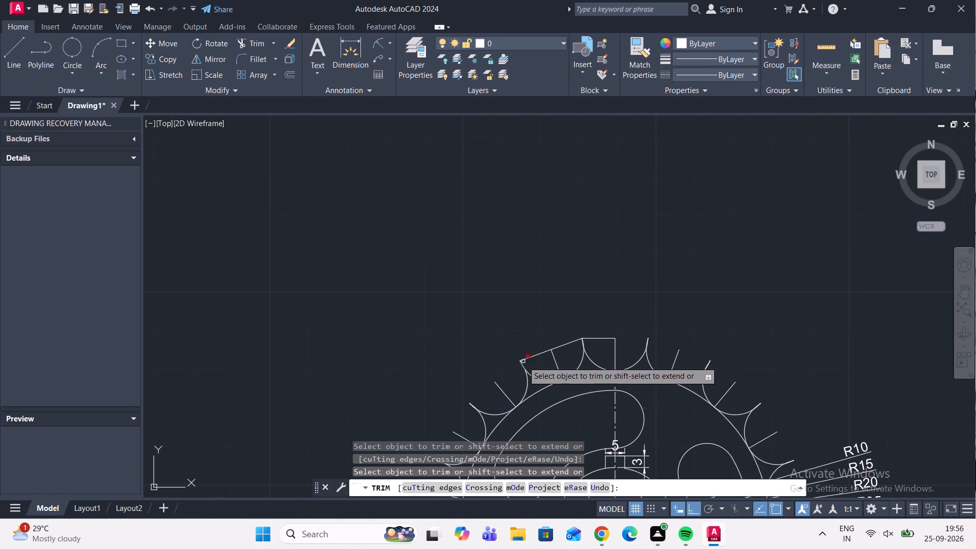
scroll(524, 360, "up", 1)
left_click(524, 358)
middle_click_drag(540, 351, 541, 357)
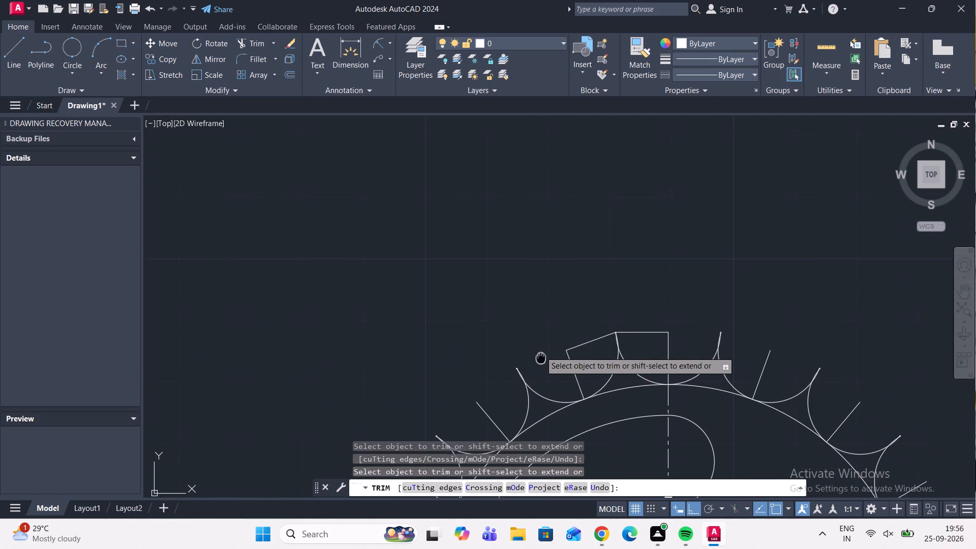
middle_click_drag(541, 357, 493, 364)
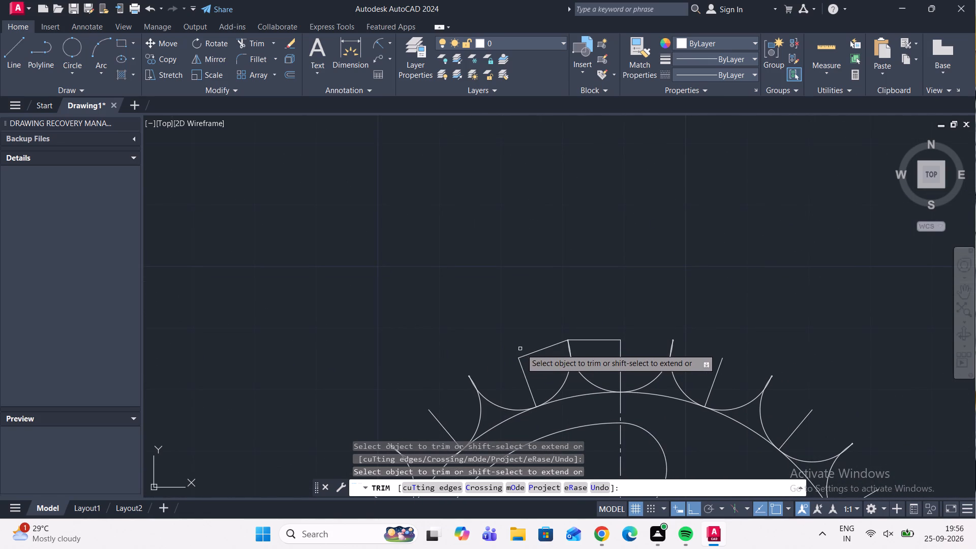
left_click(528, 354)
middle_click_drag(549, 354, 501, 353)
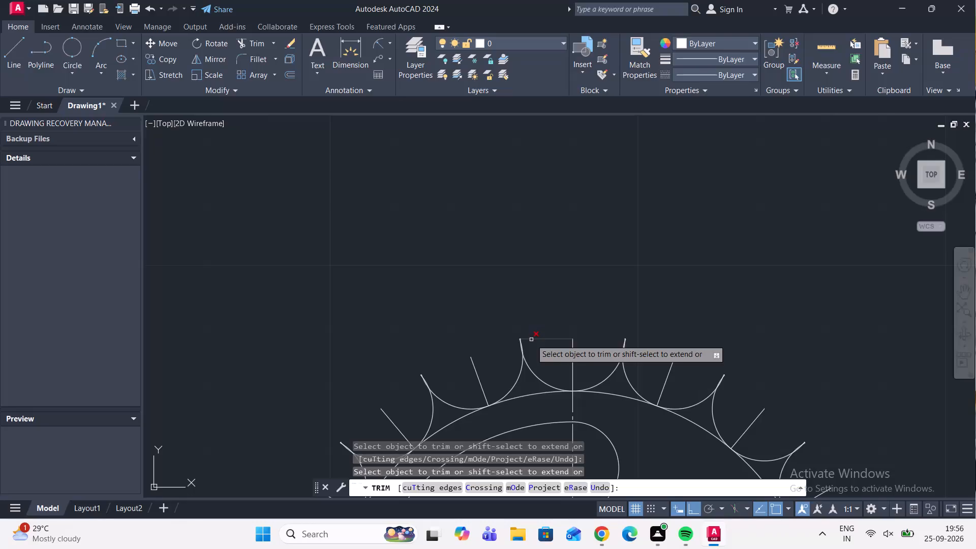
left_click(531, 340)
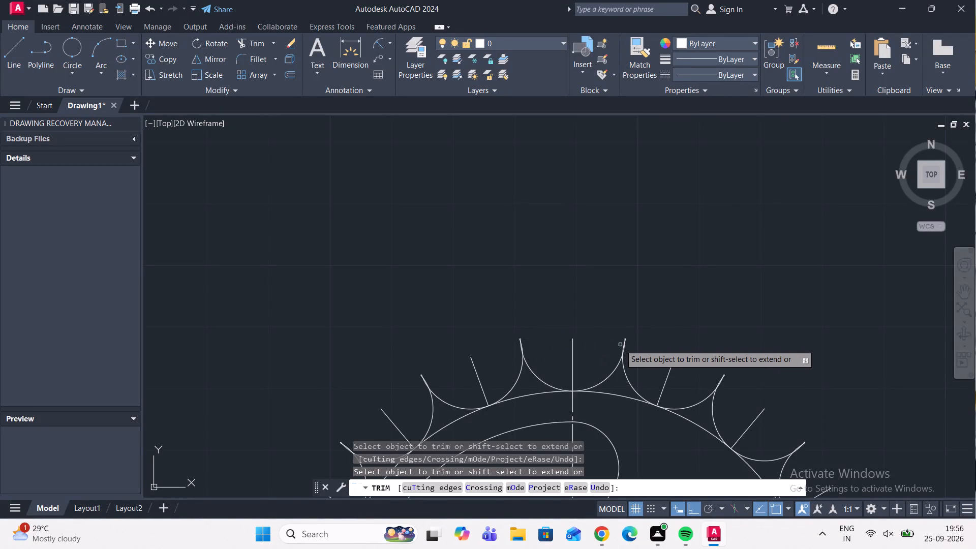
Trim away the tiny leftover polygon segments between the crossing arc ends at the first scallop tip clockwise from the top.
scroll(620, 344, "up", 6)
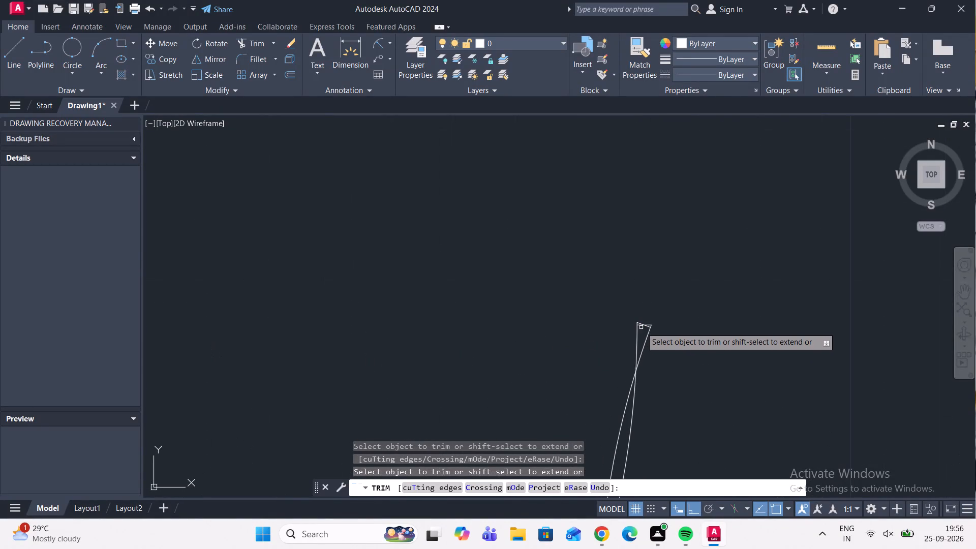
scroll(642, 327, "up", 4)
left_click(642, 320)
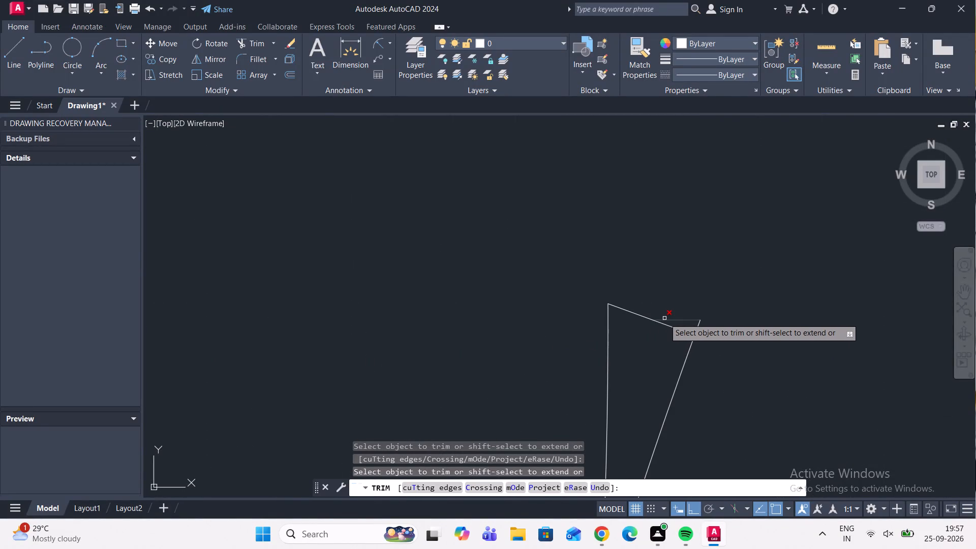
left_click(664, 318)
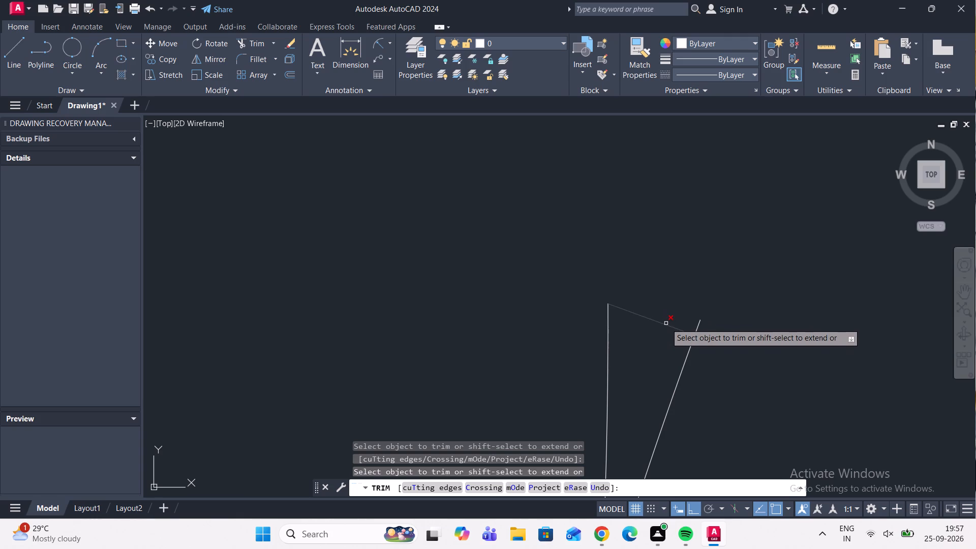
left_click(666, 323)
Trim away the tiny leftover polygon segments between the arc ends at the second scallop tip clockwise from the top.
scroll(665, 321, "down", 8)
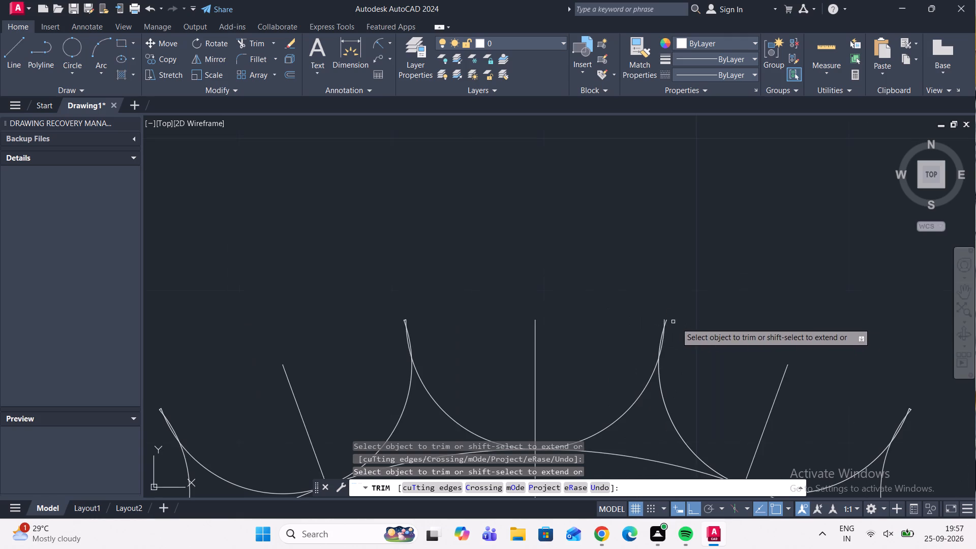
middle_click_drag(720, 329, 429, 306)
scroll(614, 390, "up", 3)
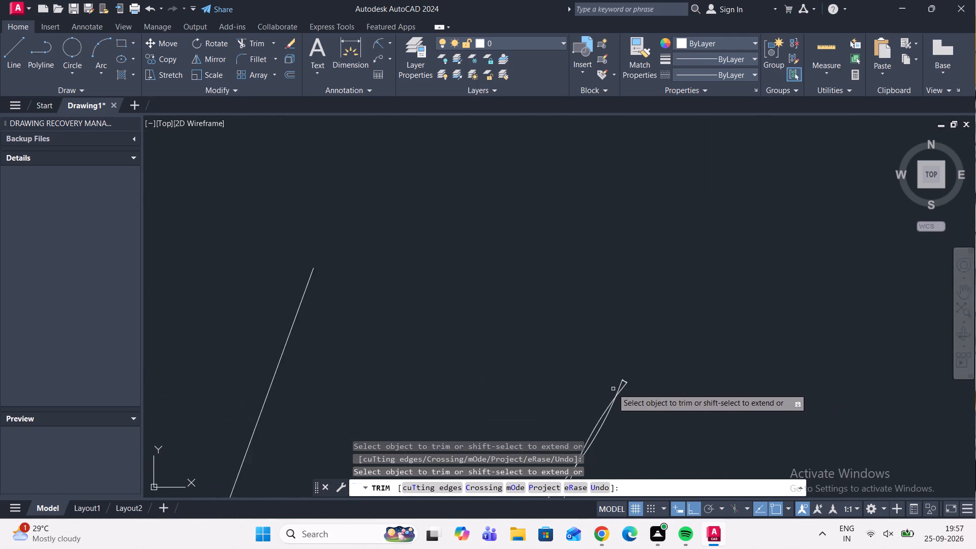
scroll(630, 375, "up", 4)
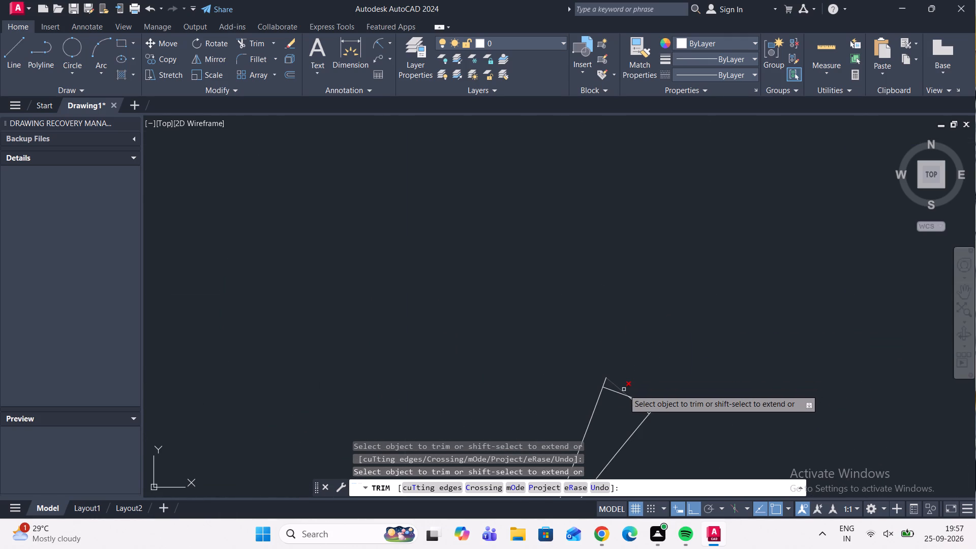
left_click(624, 389)
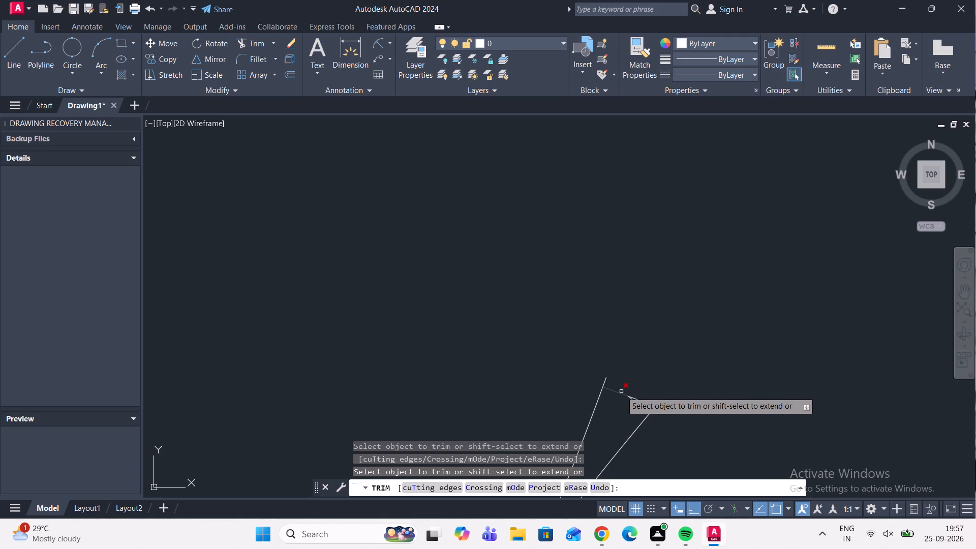
left_click(621, 391)
scroll(653, 407, "up", 1)
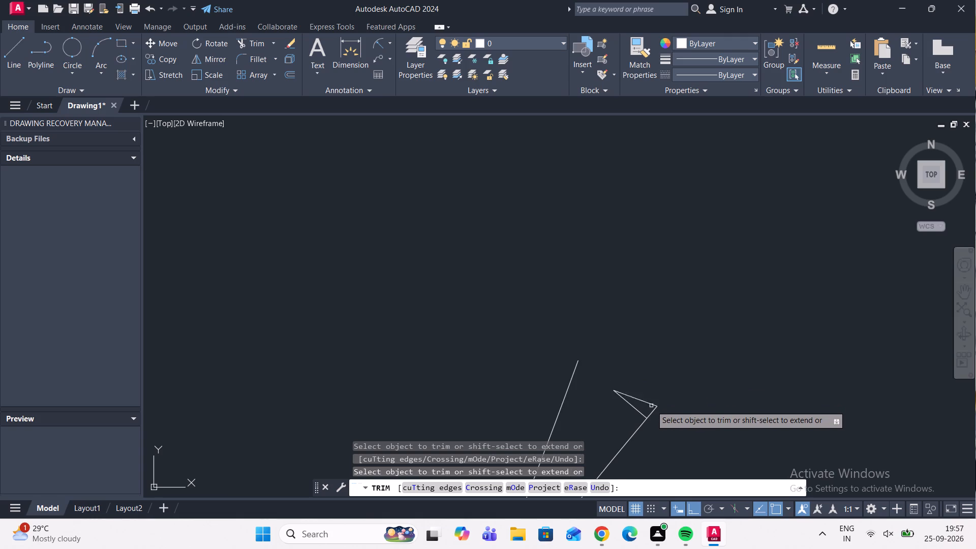
left_click(651, 403)
left_click(643, 414)
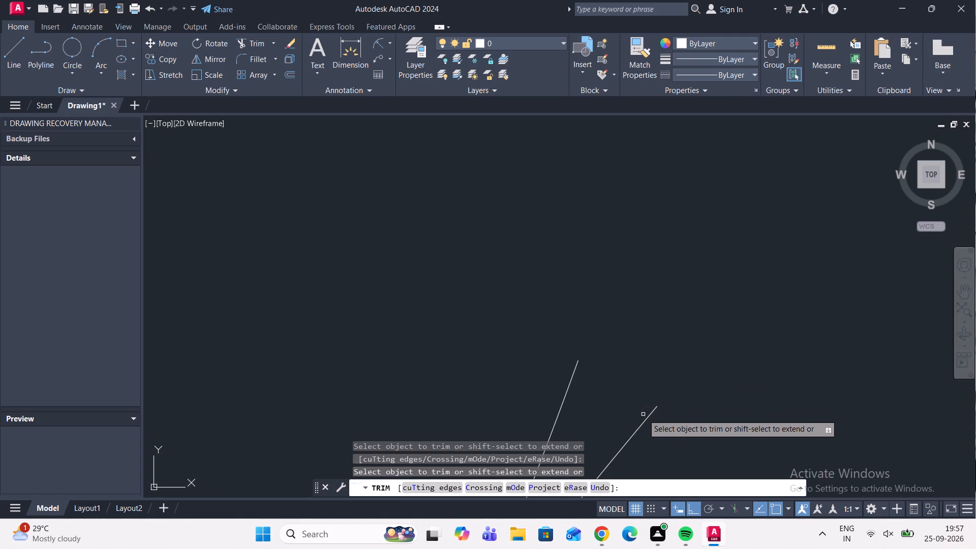
Trim away the tiny leftover polygon segments between the crossing arc ends at the third scallop tip clockwise from the top.
scroll(639, 376, "down", 9)
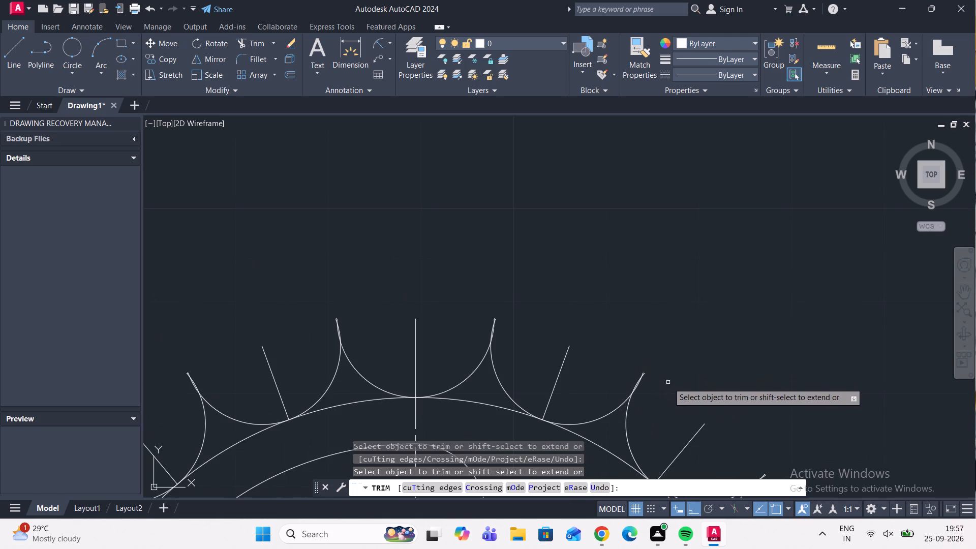
middle_click_drag(669, 384, 507, 318)
scroll(613, 413, "up", 2)
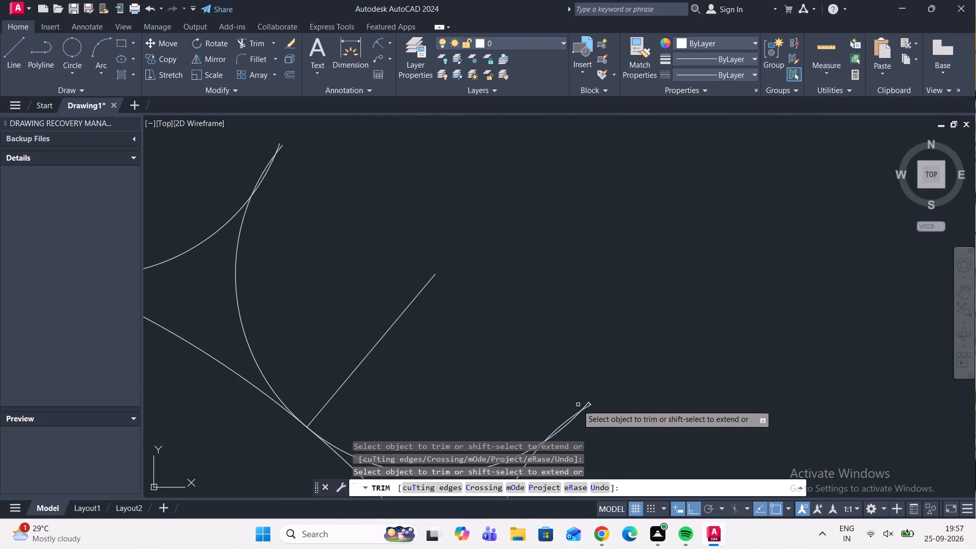
scroll(578, 405, "up", 6)
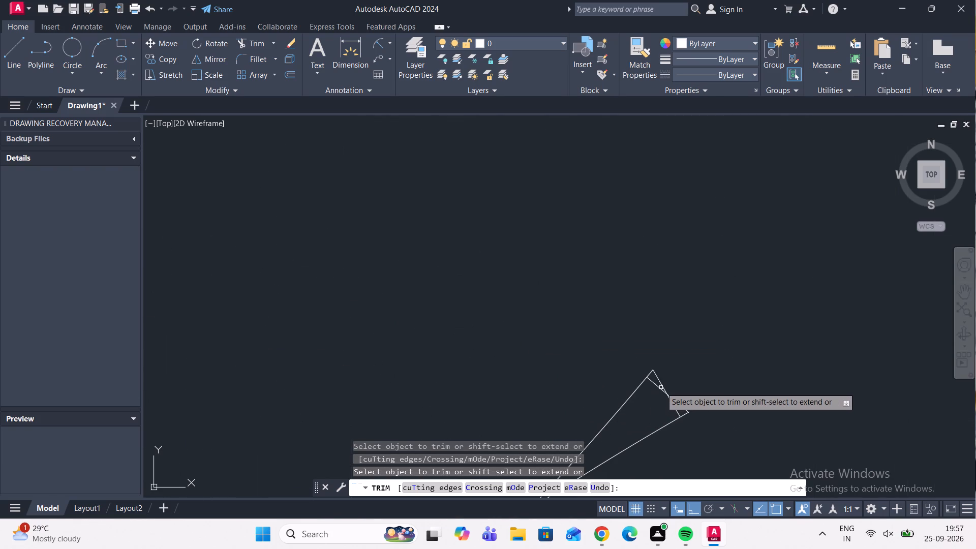
left_click(662, 384)
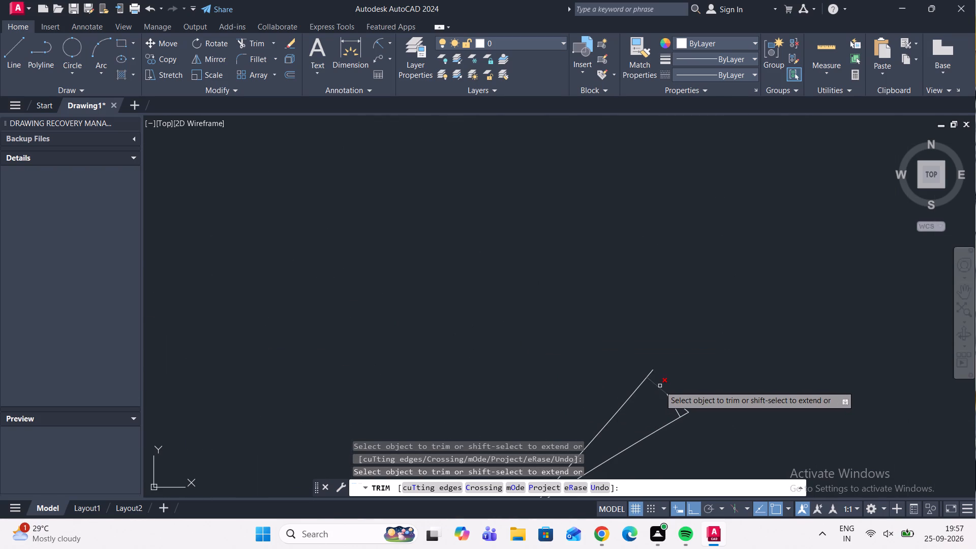
left_click(660, 386)
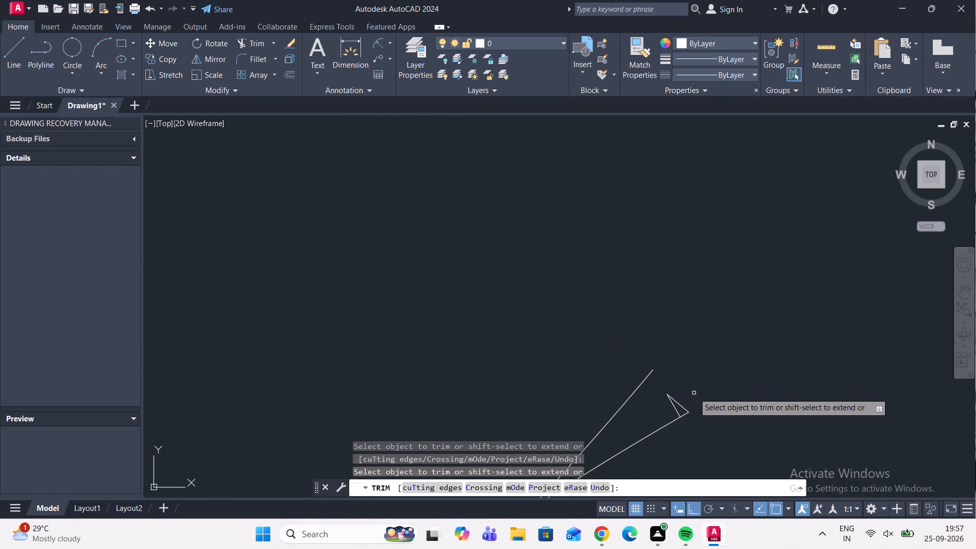
scroll(679, 378, "down", 1)
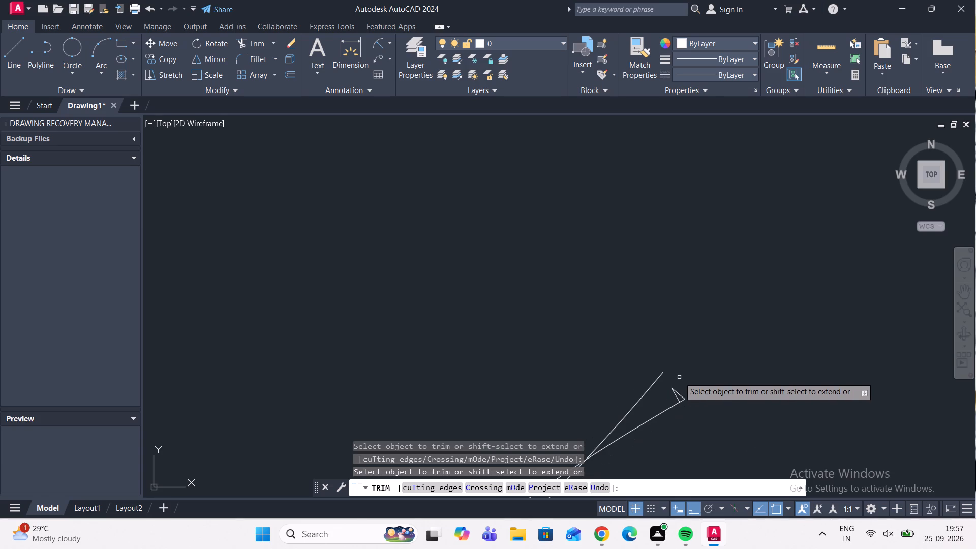
scroll(680, 395, "up", 2)
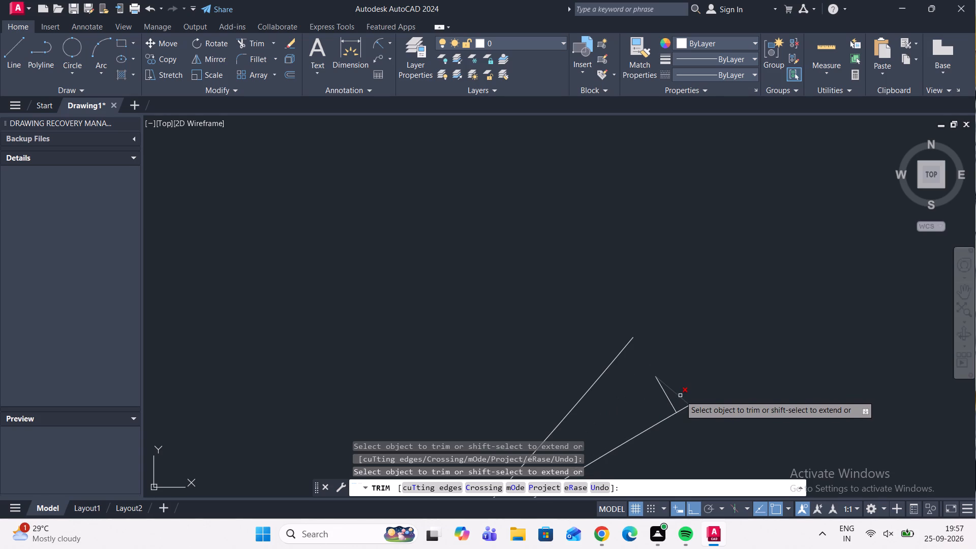
left_click(680, 395)
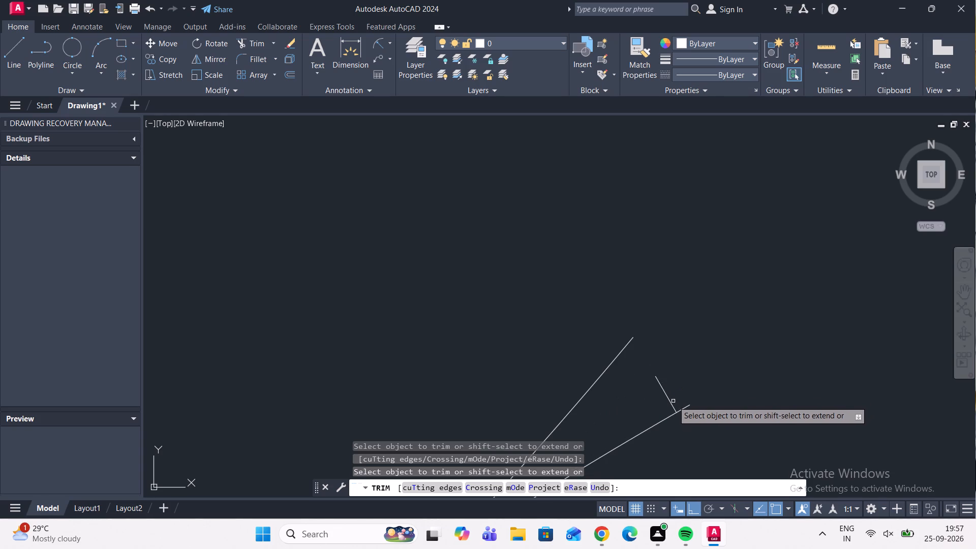
left_click(672, 404)
Trim away the tiny leftover polygon segments at the fourth scallop tip clockwise from the top, directly above the horizontal centreline.
scroll(647, 373, "down", 5)
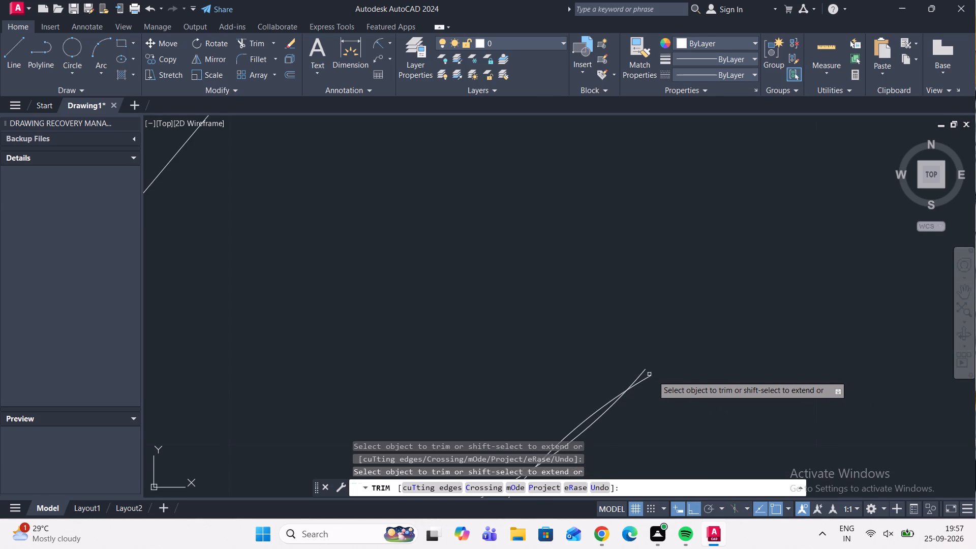
middle_click_drag(665, 390, 483, 329)
scroll(498, 336, "down", 4)
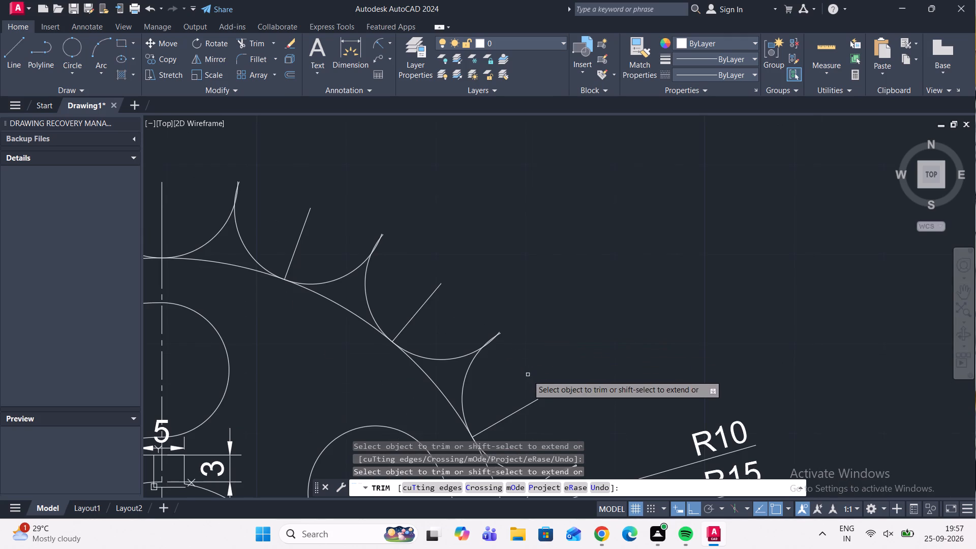
scroll(534, 399, "up", 2)
scroll(519, 368, "down", 4)
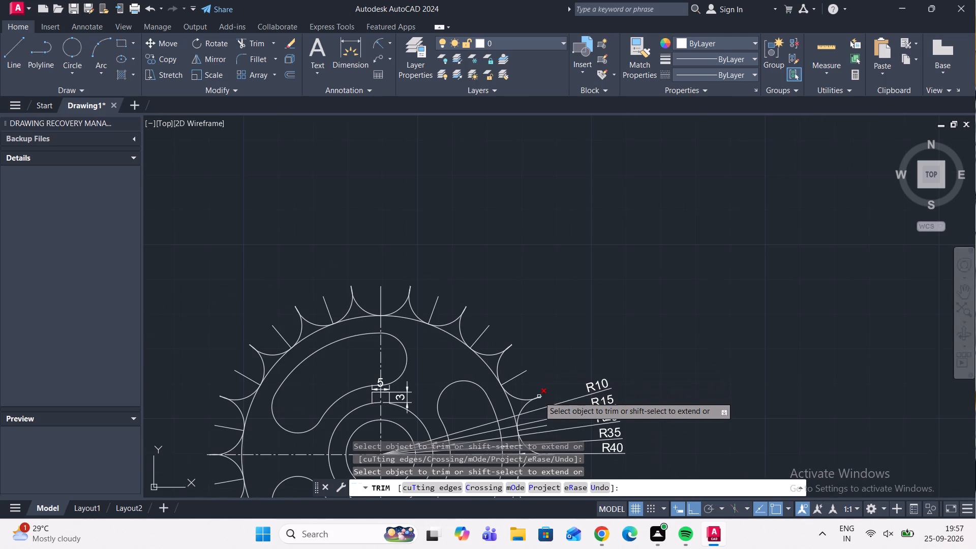
scroll(539, 396, "up", 4)
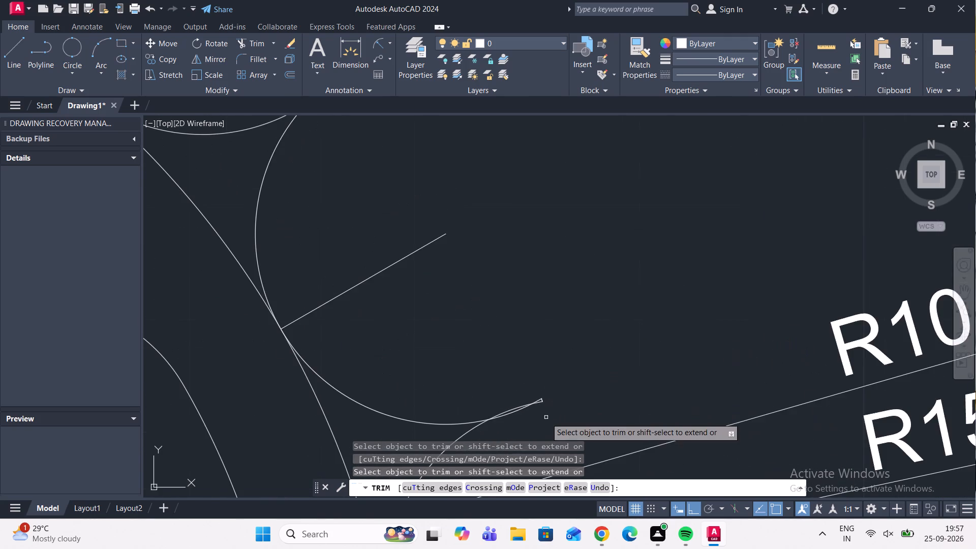
scroll(544, 413, "up", 3)
scroll(525, 372, "up", 5)
left_click(529, 366)
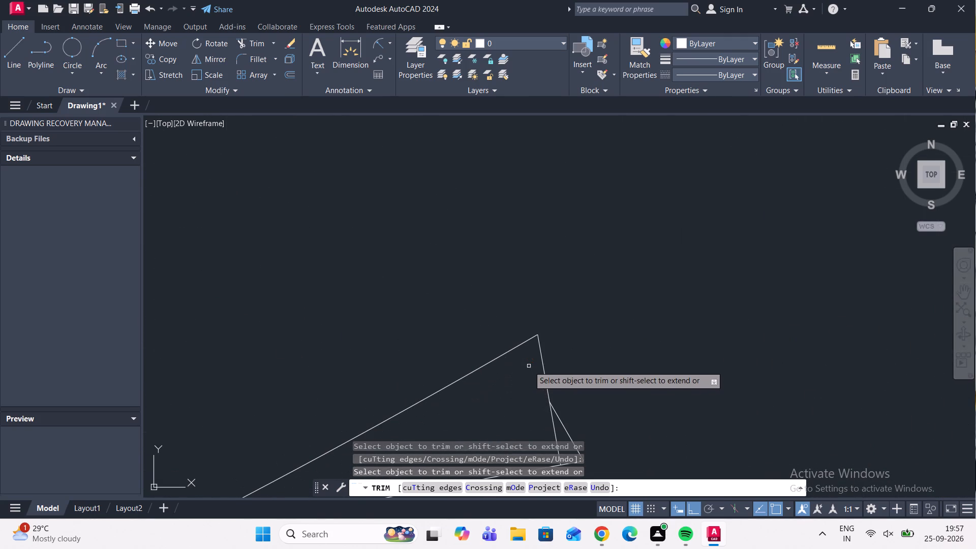
left_click(541, 356)
scroll(542, 338, "down", 2)
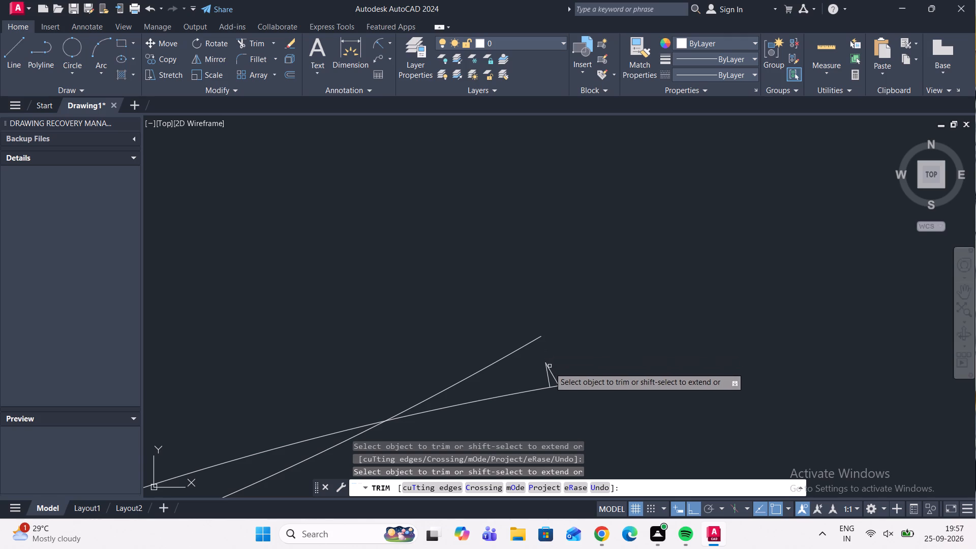
left_click(551, 369)
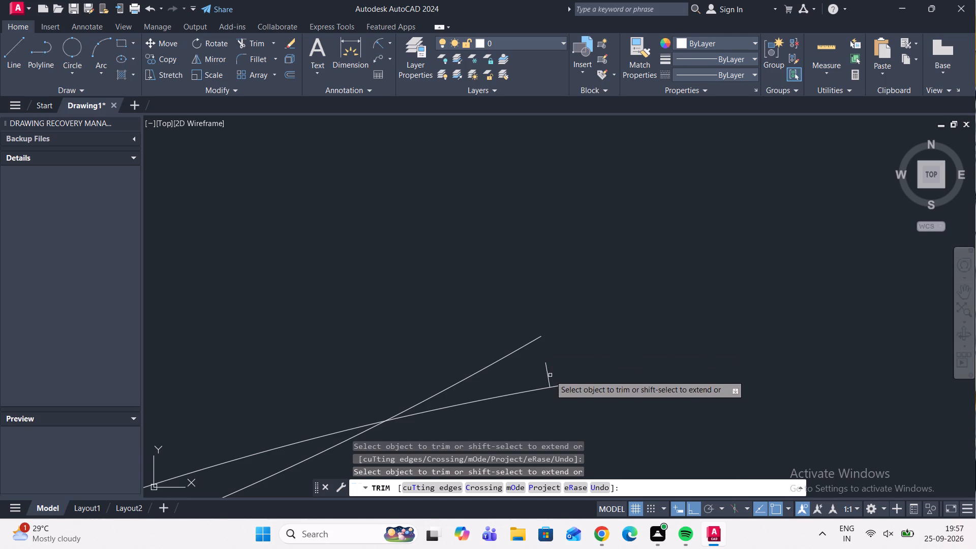
left_click(549, 377)
Trim away the protruding centreline end and the tiny leftover polygon segments at the right-hand scallop tip on the horizontal centreline.
scroll(534, 329, "down", 3)
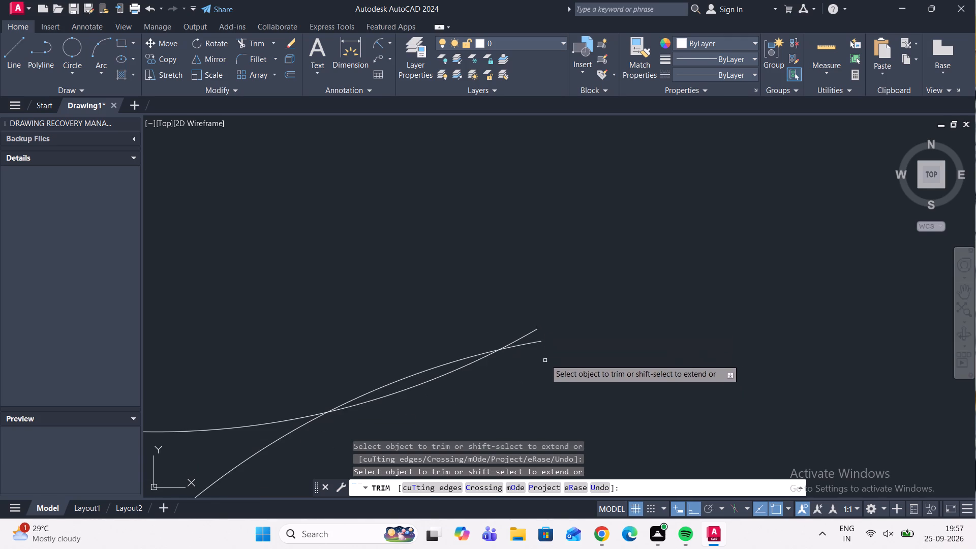
scroll(546, 352, "down", 5)
middle_click_drag(557, 397, 551, 384)
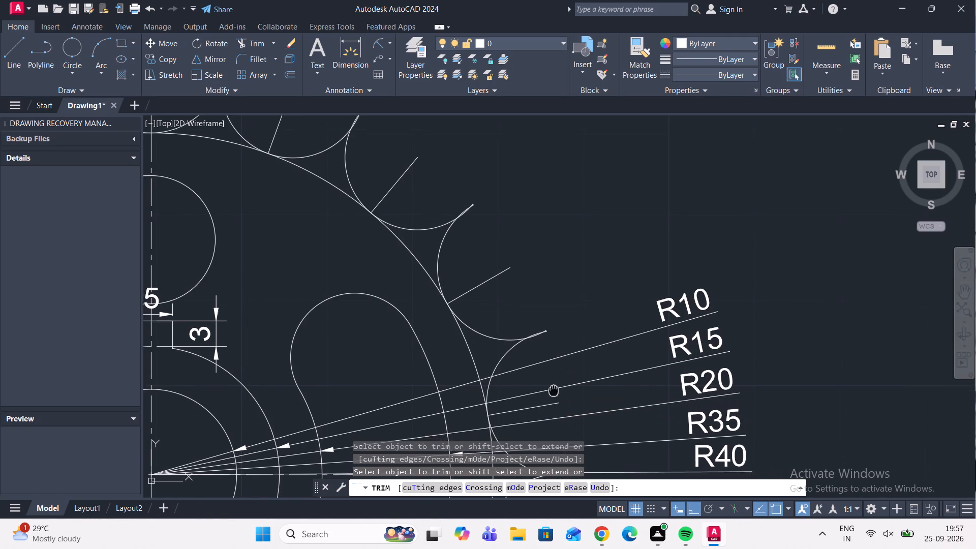
middle_click_drag(551, 384, 487, 285)
scroll(501, 372, "up", 4)
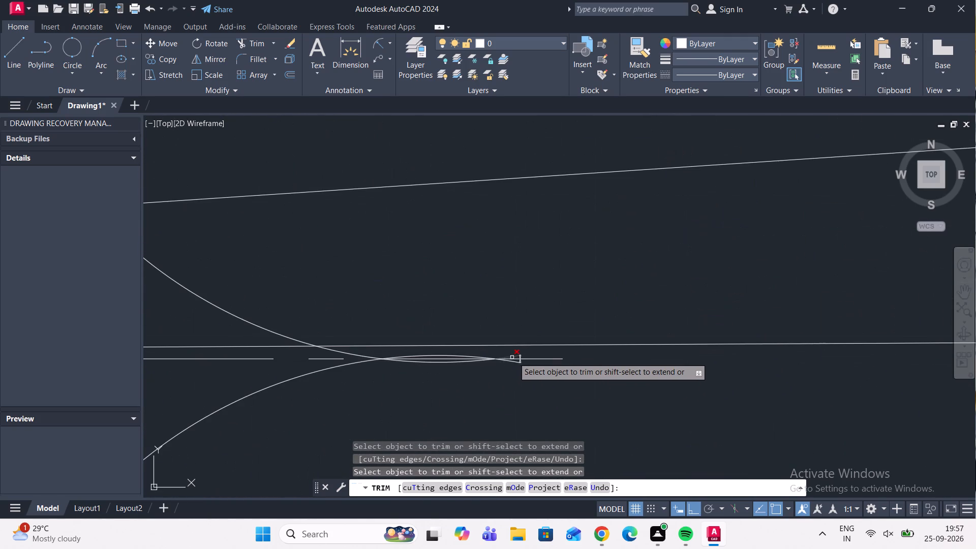
scroll(514, 357, "up", 3)
left_click(564, 367)
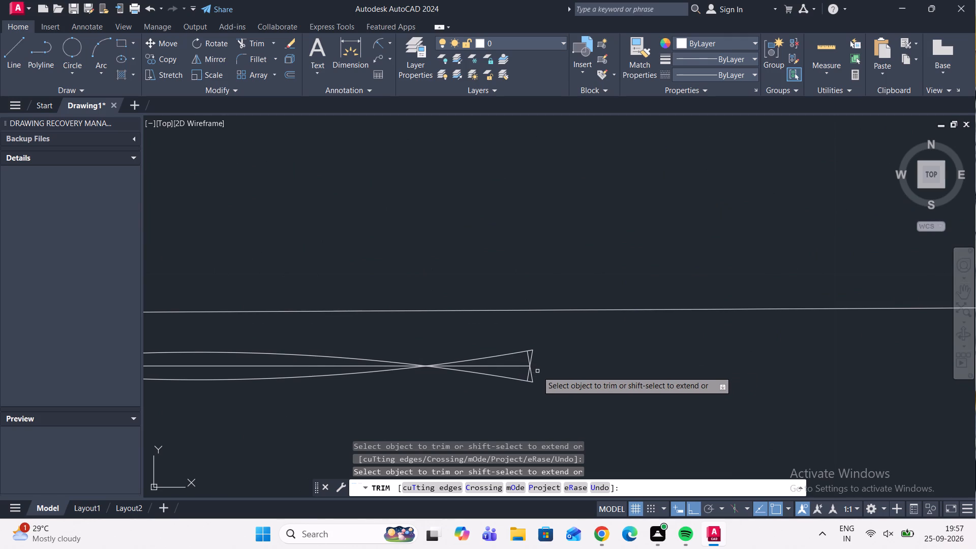
scroll(524, 361, "up", 1)
left_click(530, 357)
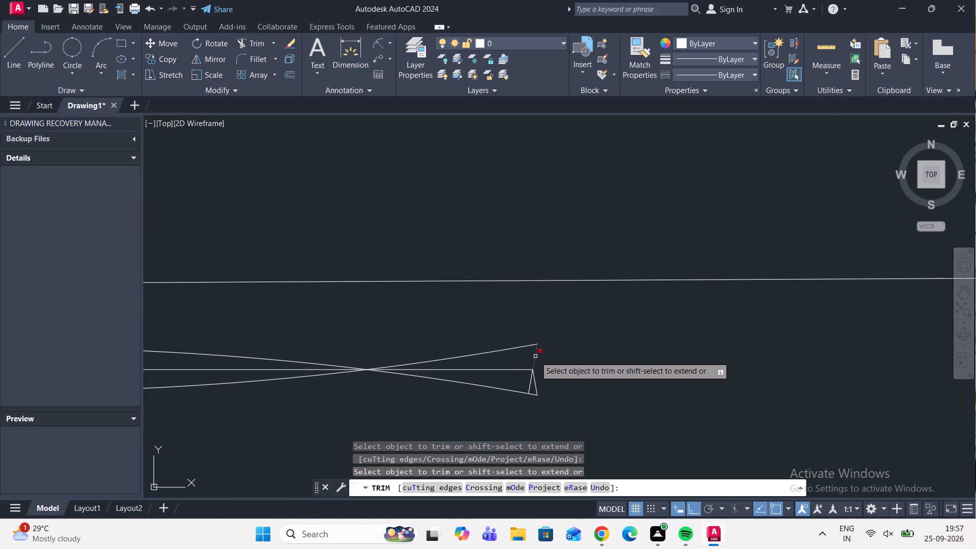
left_click(535, 356)
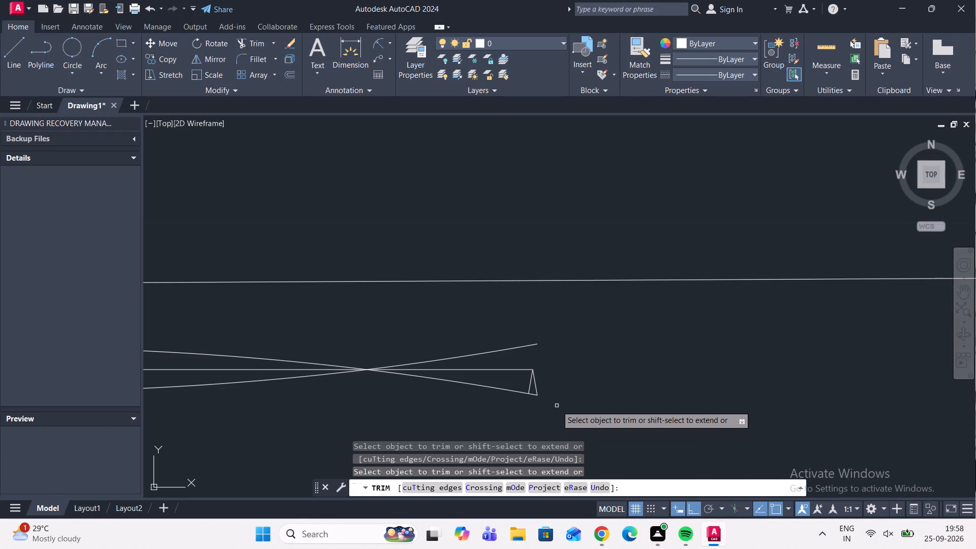
left_click(537, 392)
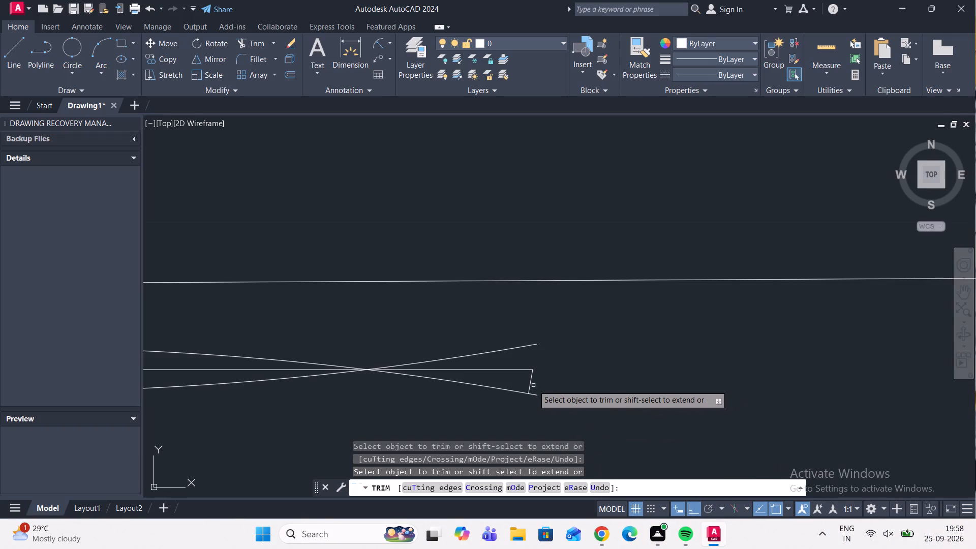
left_click(533, 381)
Trim away the tiny leftover polygon segments between the arc ends at the first scallop tip below the right end of the horizontal centreline.
scroll(553, 367, "down", 6)
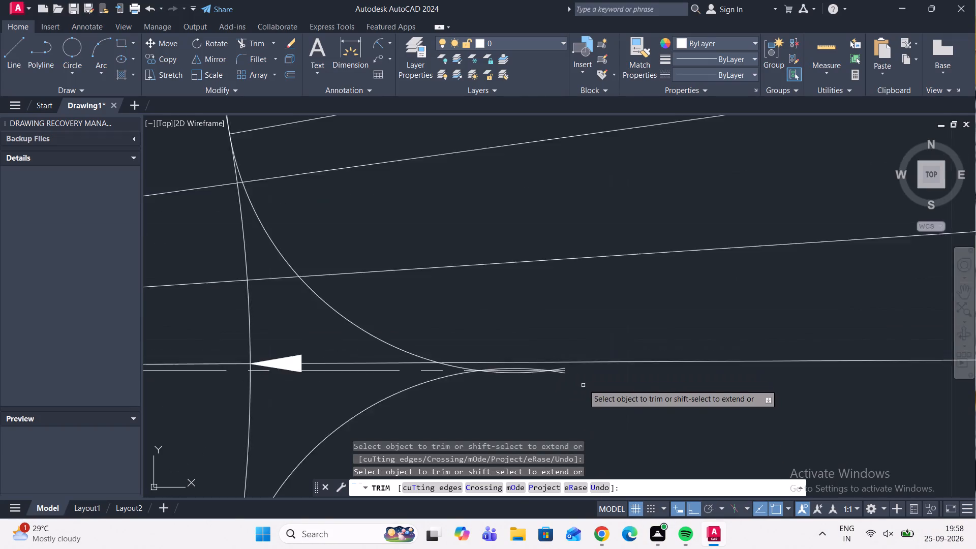
scroll(583, 384, "down", 2)
middle_click_drag(591, 395, 586, 280)
scroll(557, 429, "up", 2)
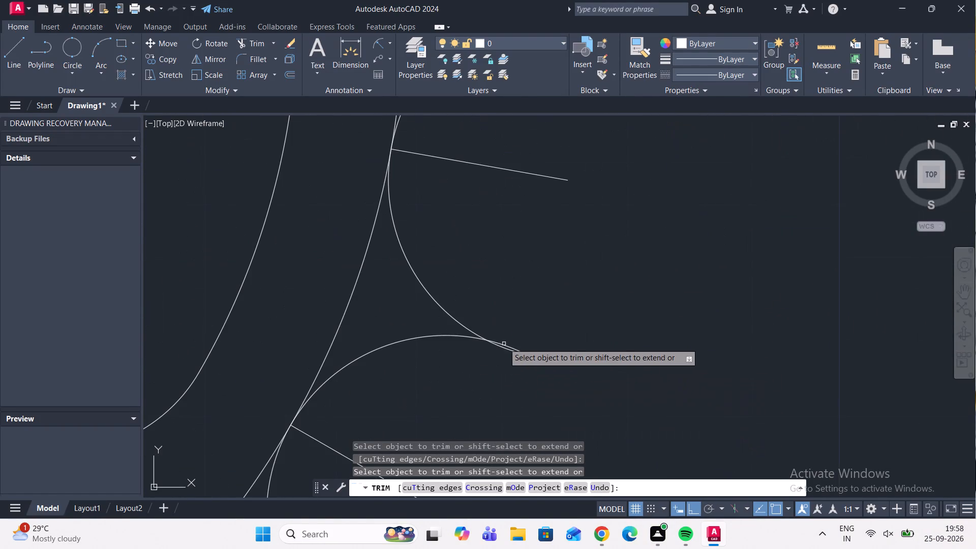
scroll(507, 353, "up", 3)
scroll(605, 365, "up", 2)
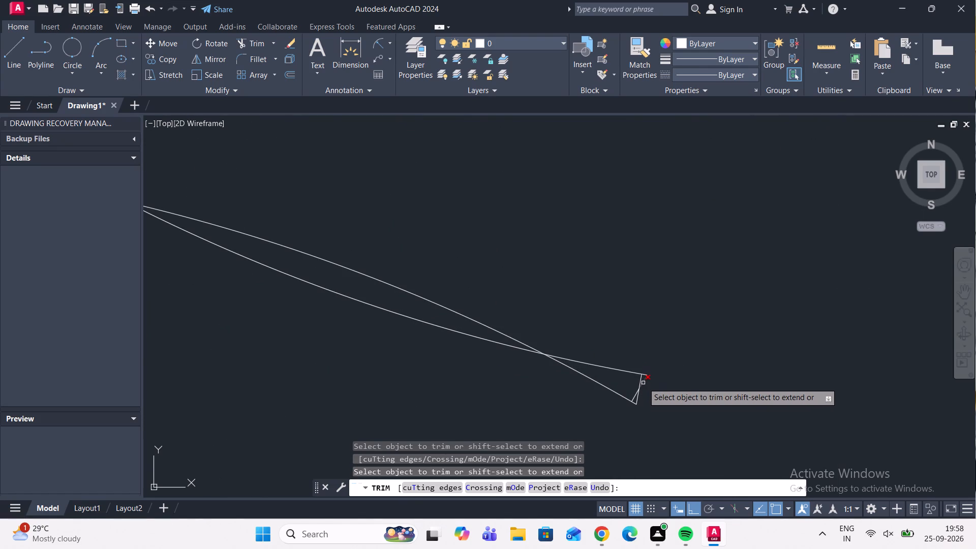
left_click(643, 383)
left_click(639, 382)
scroll(664, 378, "down", 1)
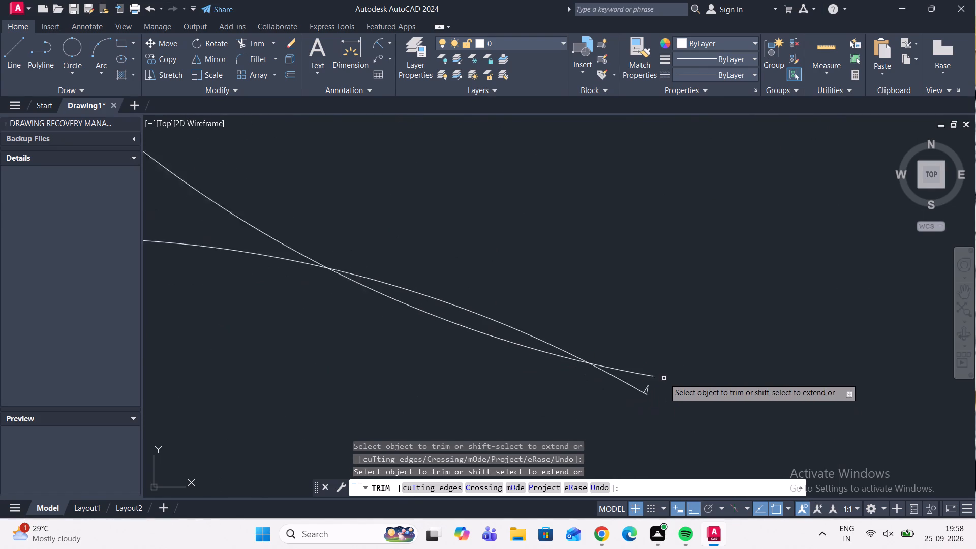
scroll(664, 378, "down", 1)
scroll(653, 390, "up", 3)
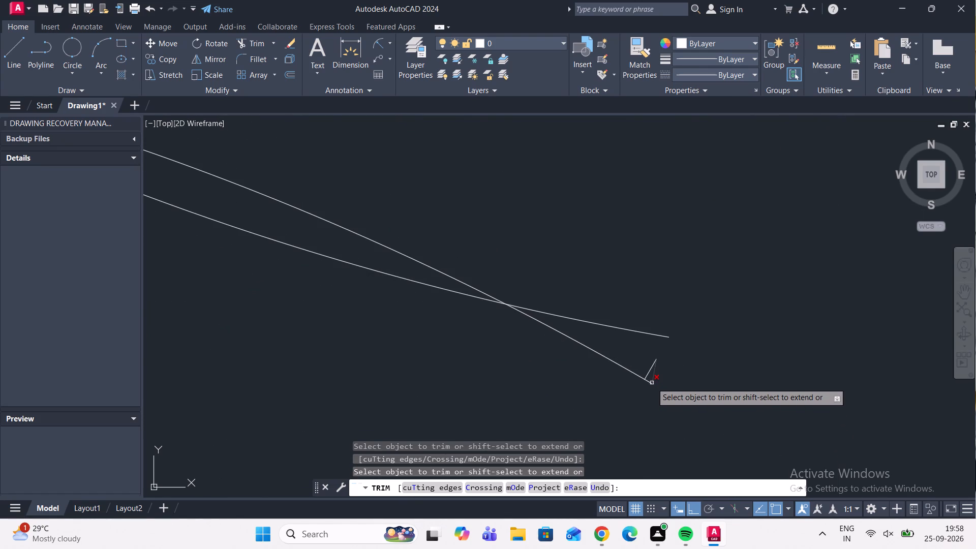
left_click(652, 381)
left_click(648, 372)
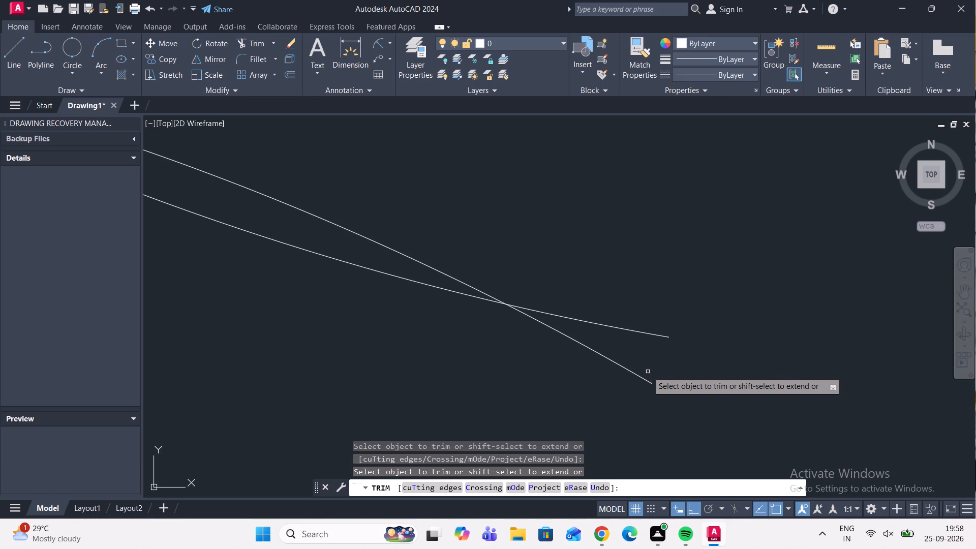
Trim away the tiny leftover polygon segments between the arc ends at the second scallop tip clockwise below the horizontal centreline.
scroll(648, 355, "down", 9)
middle_click_drag(667, 392, 682, 339)
scroll(627, 379, "up", 6)
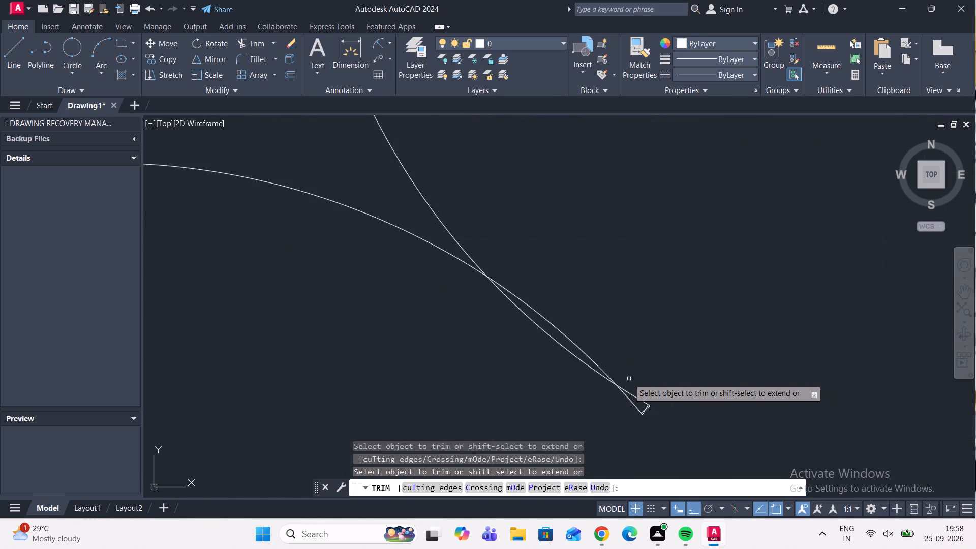
scroll(648, 423, "up", 5)
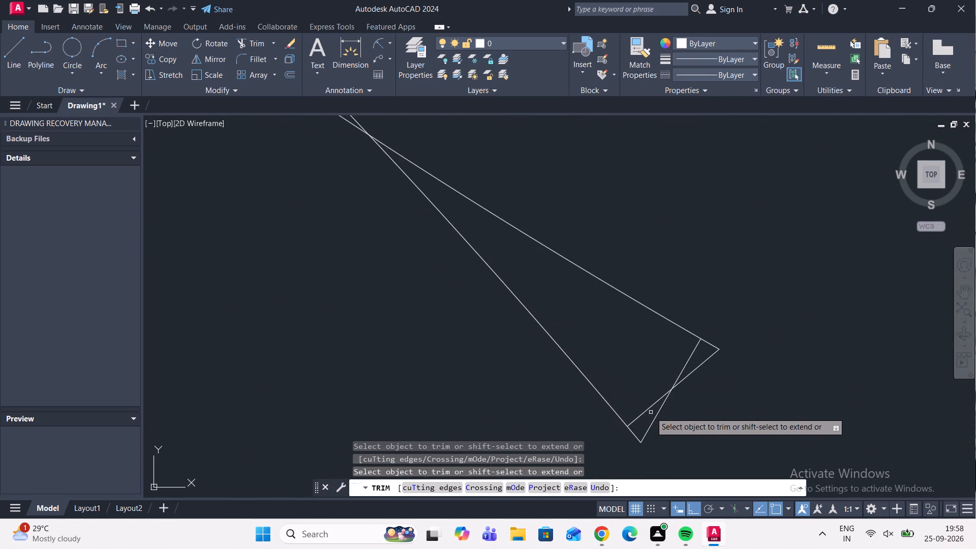
scroll(651, 412, "up", 2)
left_click(650, 399)
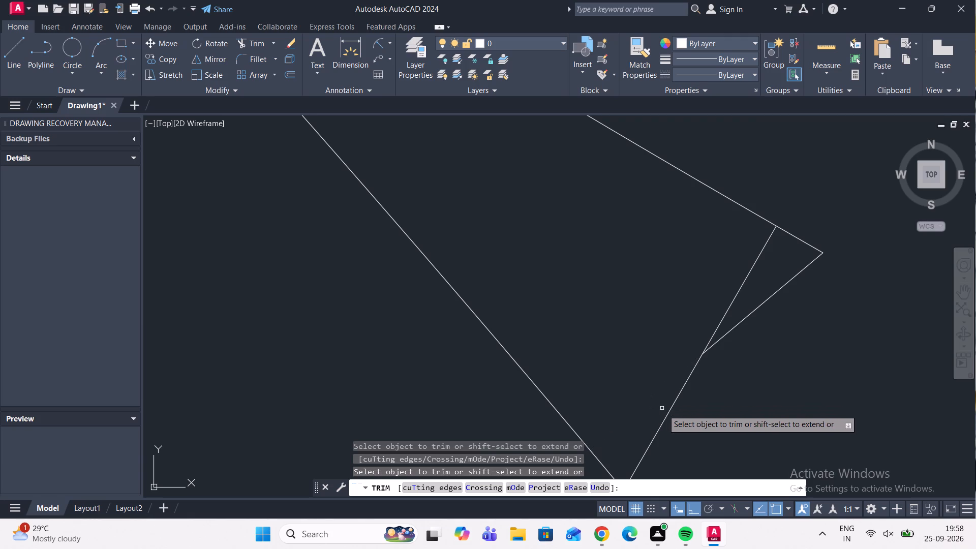
left_click(666, 416)
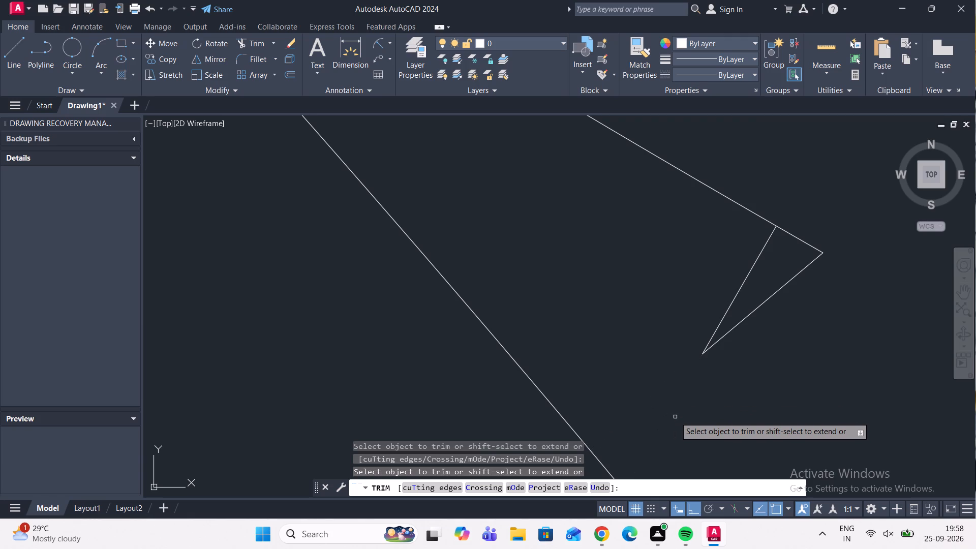
left_click(737, 328)
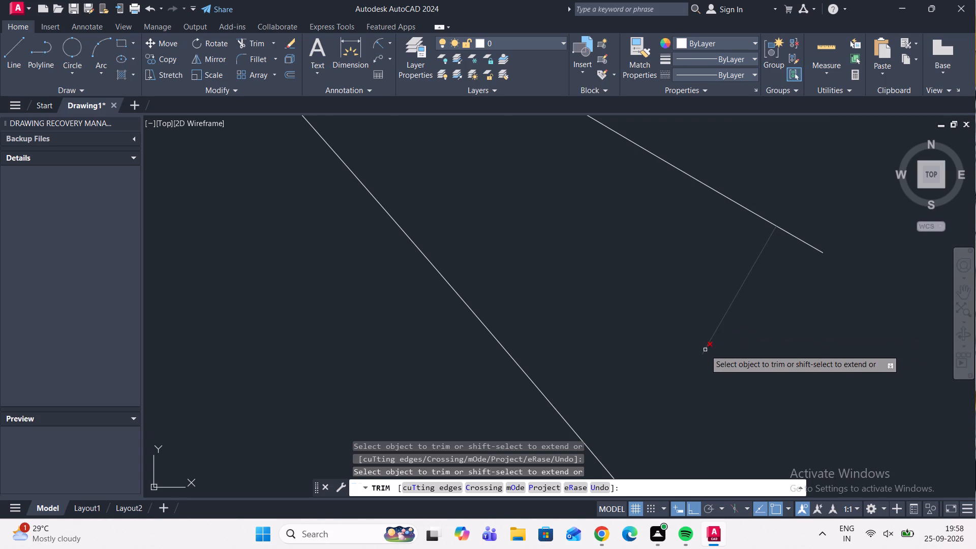
left_click(705, 350)
Trim away the tiny leftover polygon segments between the arc ends at the third scallop tip clockwise below the horizontal centreline.
scroll(725, 359, "down", 11)
middle_click_drag(732, 394, 784, 286)
scroll(607, 390, "up", 3)
scroll(647, 382, "up", 3)
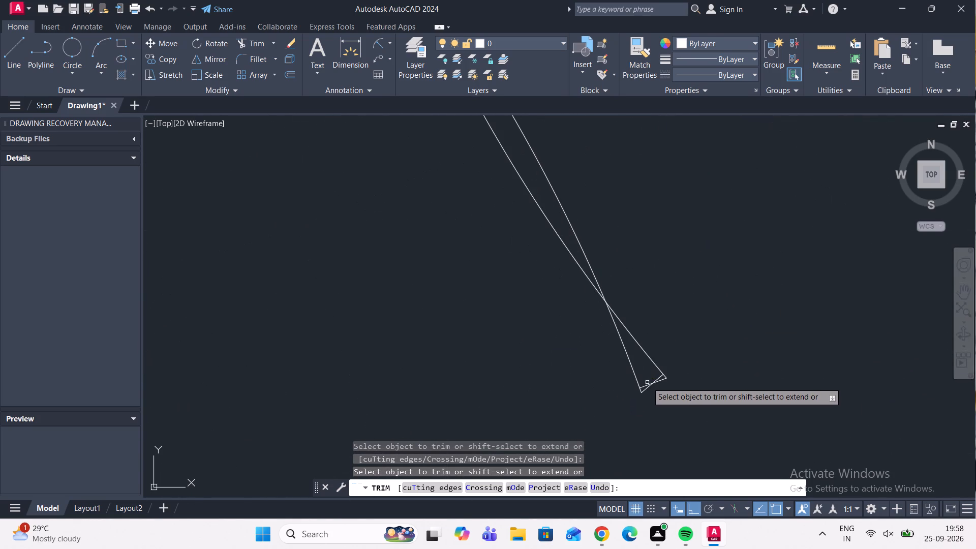
scroll(650, 384, "up", 3)
left_click(650, 384)
left_click(651, 385)
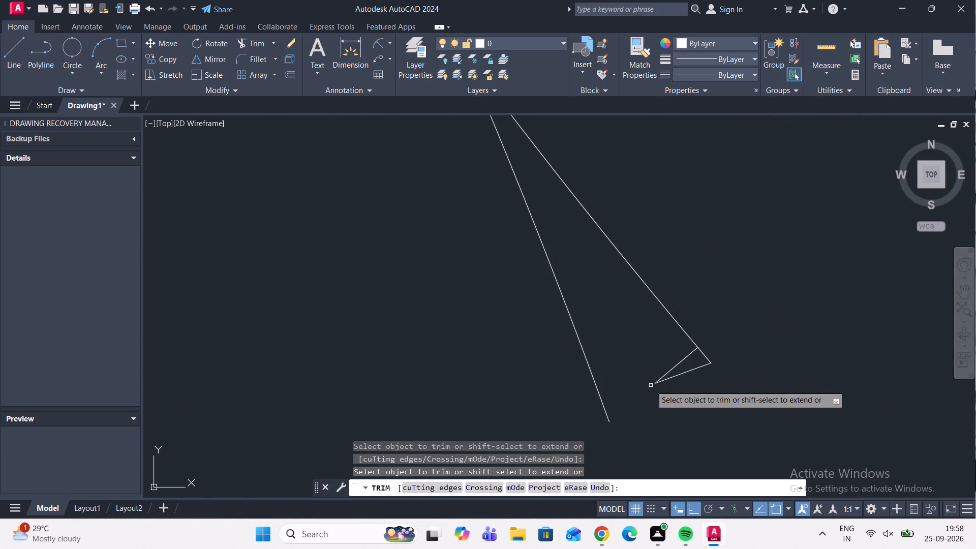
left_click(667, 381)
left_click(666, 374)
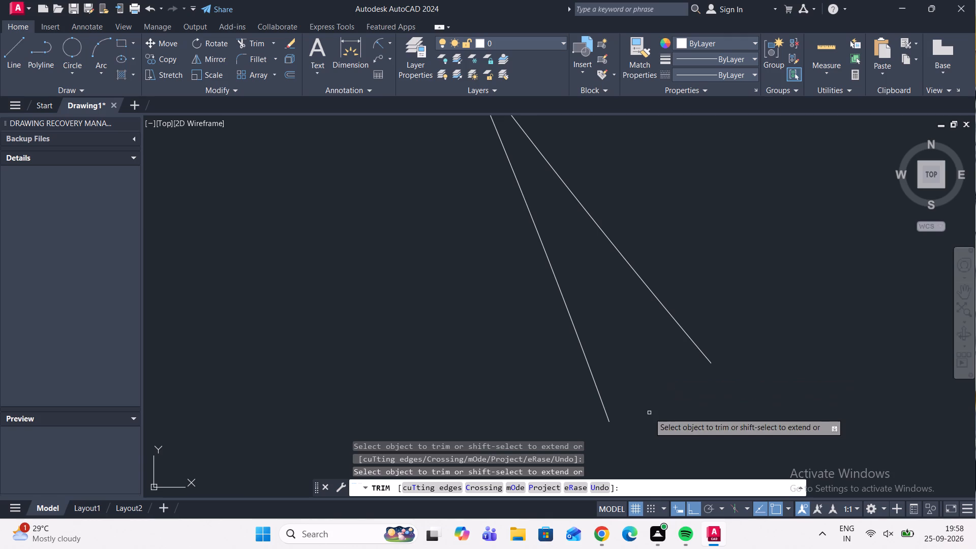
Trim away the tiny leftover polygon segments at the scallop tip just right of the vertical centreline's lower end.
scroll(655, 406, "down", 5)
scroll(753, 350, "down", 3)
middle_click_drag(729, 415, 934, 215)
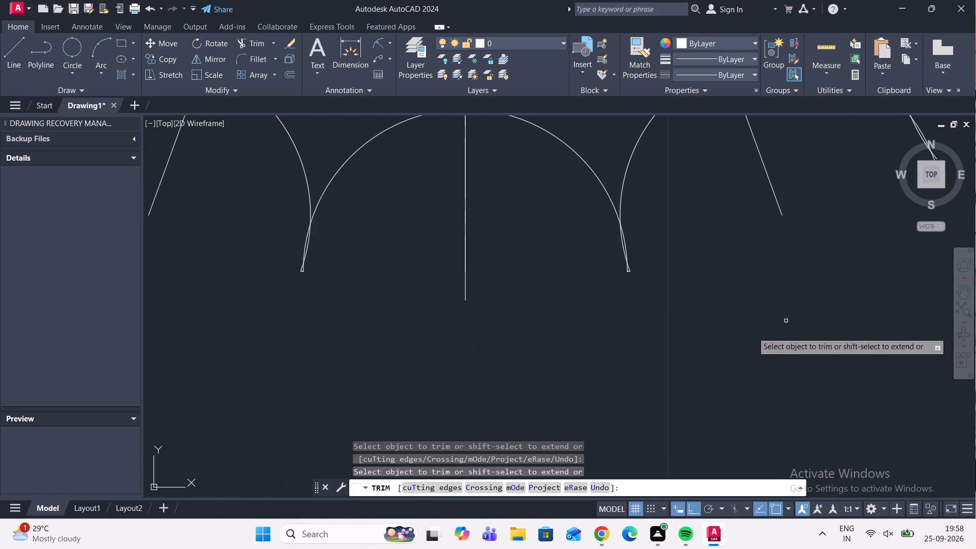
scroll(630, 269, "up", 4)
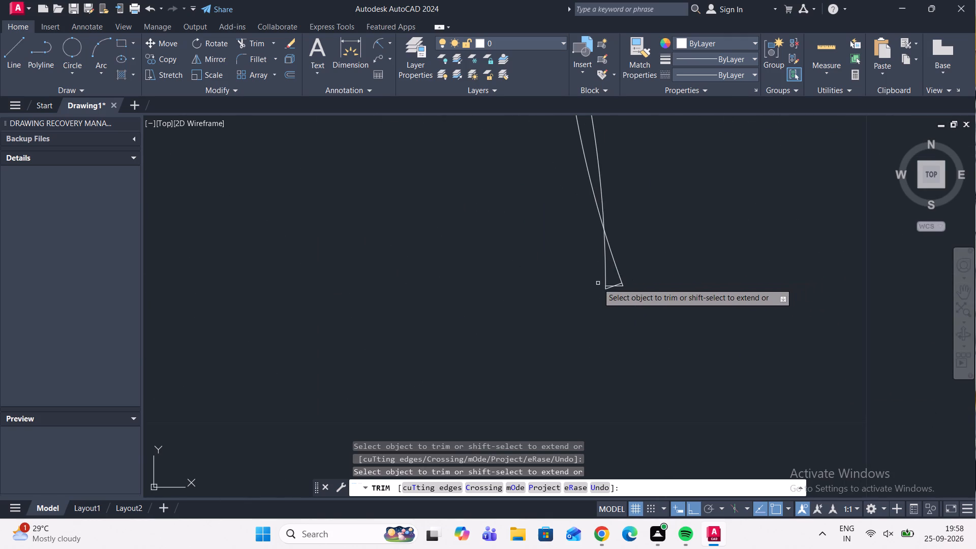
scroll(595, 286, "up", 2)
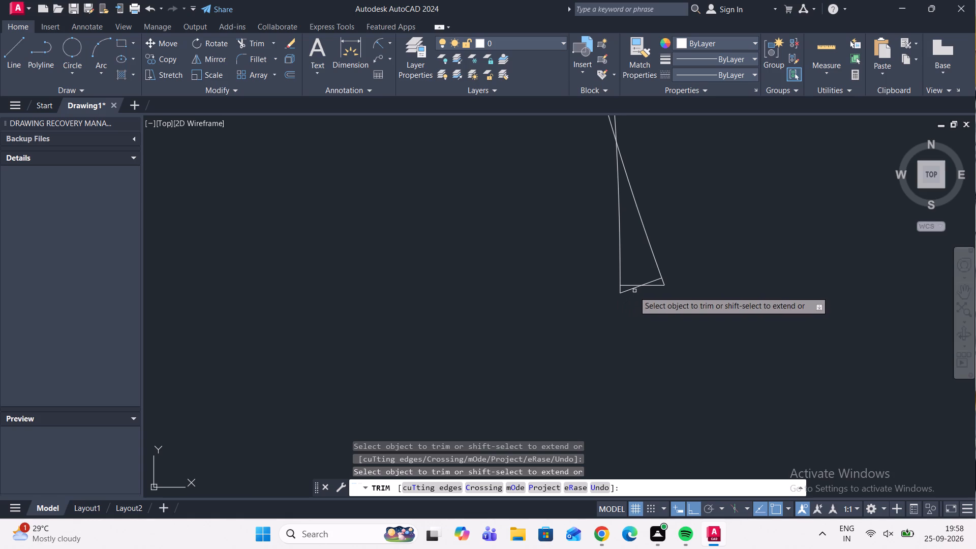
left_click(631, 290)
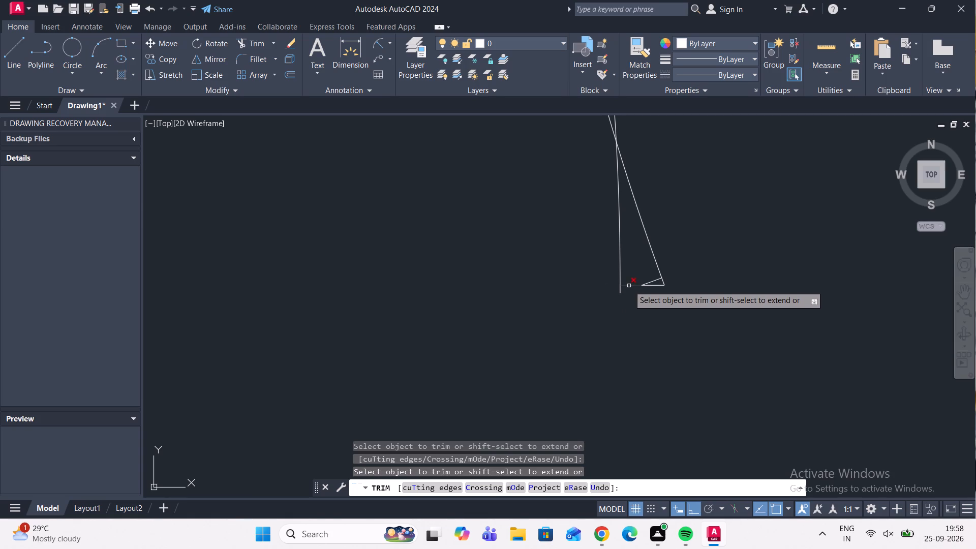
left_click(629, 286)
scroll(656, 286, "up", 2)
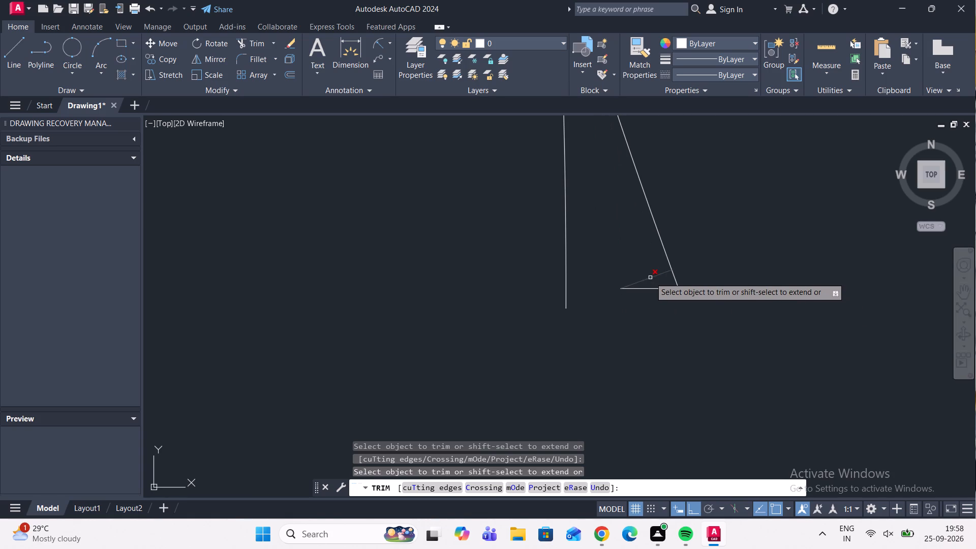
left_click(650, 278)
left_click(655, 288)
scroll(660, 292, "down", 5)
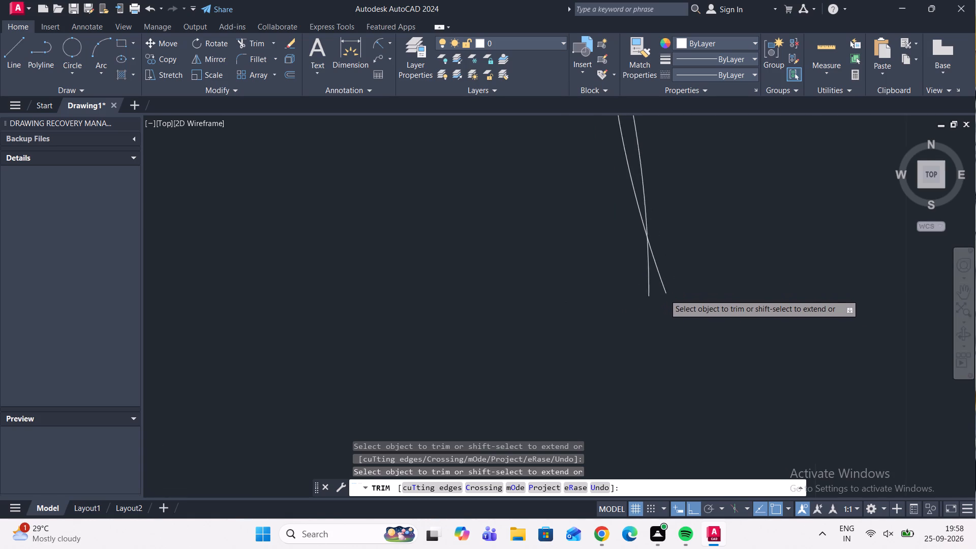
Trim away the tiny leftover polygon segments at the scallop tip just left of the vertical centreline's lower end.
scroll(675, 304, "down", 4)
scroll(475, 304, "up", 3)
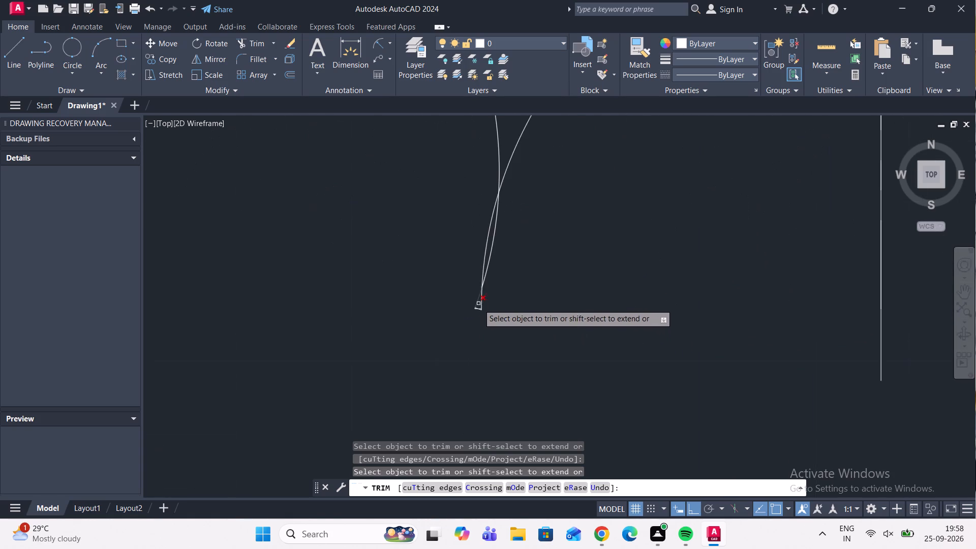
scroll(480, 310, "up", 7)
left_click(479, 312)
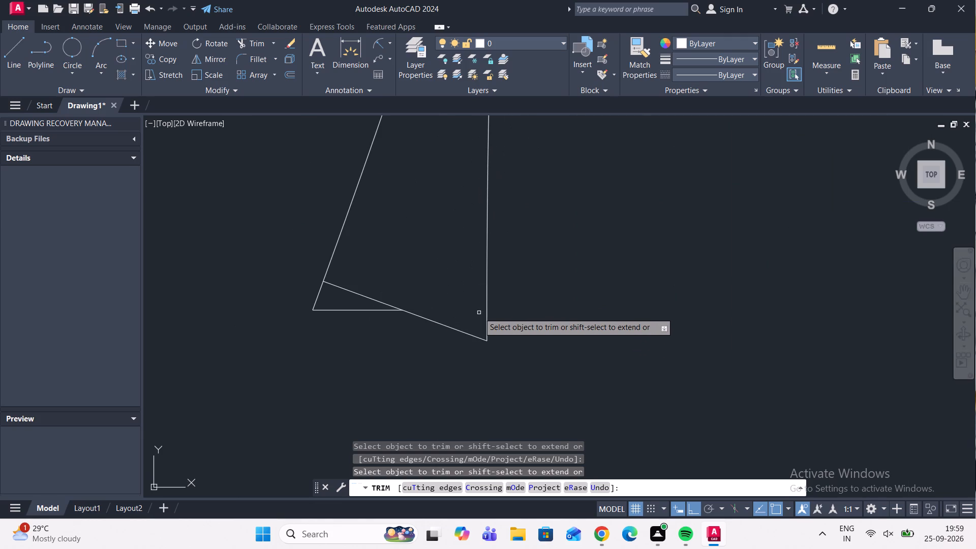
left_click(477, 337)
left_click(377, 311)
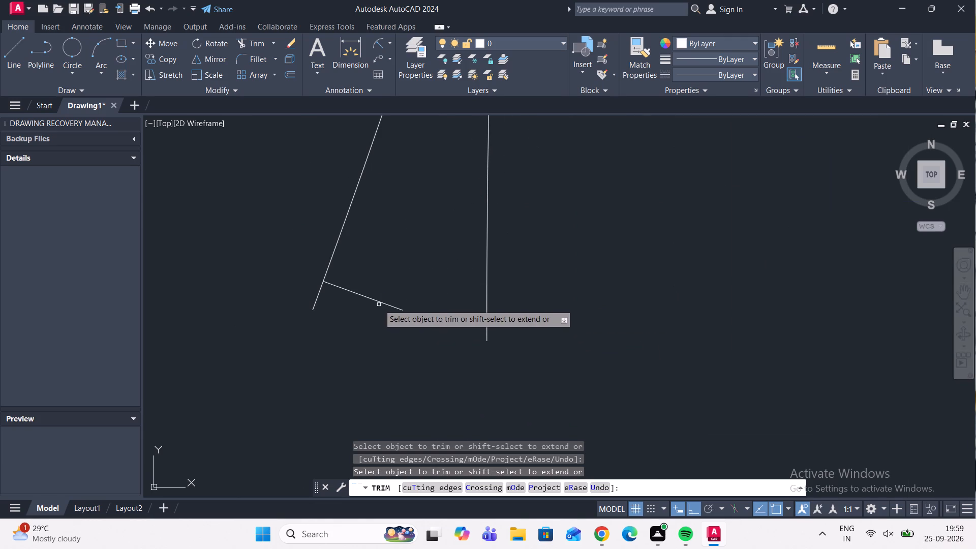
left_click(381, 300)
Trim away the tiny leftover polygon segments between the arc ends at the second scallop tip clockwise past the wheel's bottom.
scroll(462, 319, "down", 10)
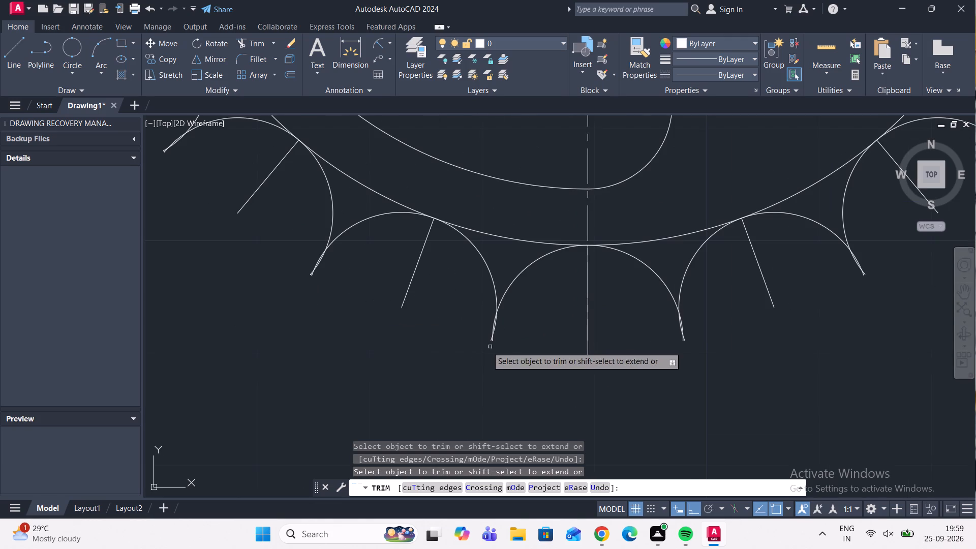
scroll(295, 283, "up", 3)
scroll(352, 251, "up", 5)
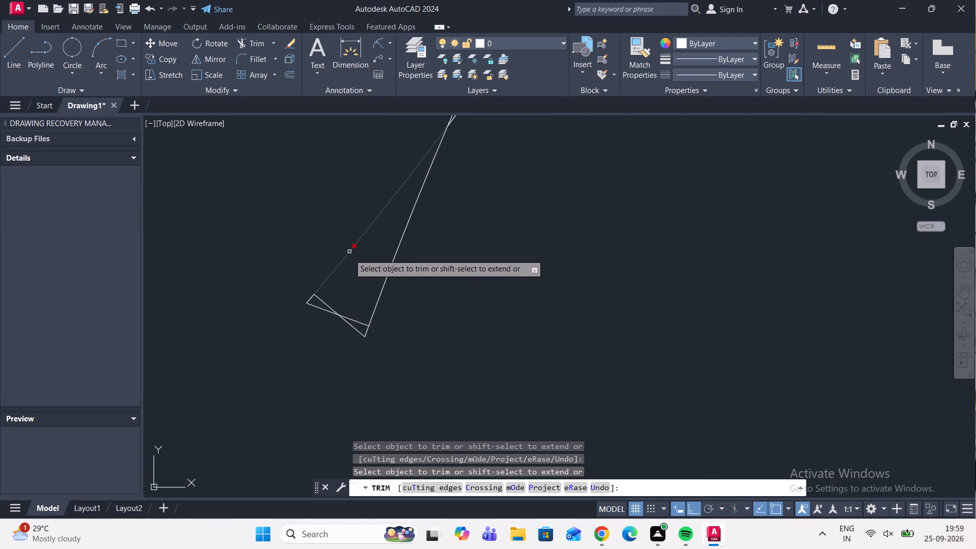
scroll(342, 326, "up", 3)
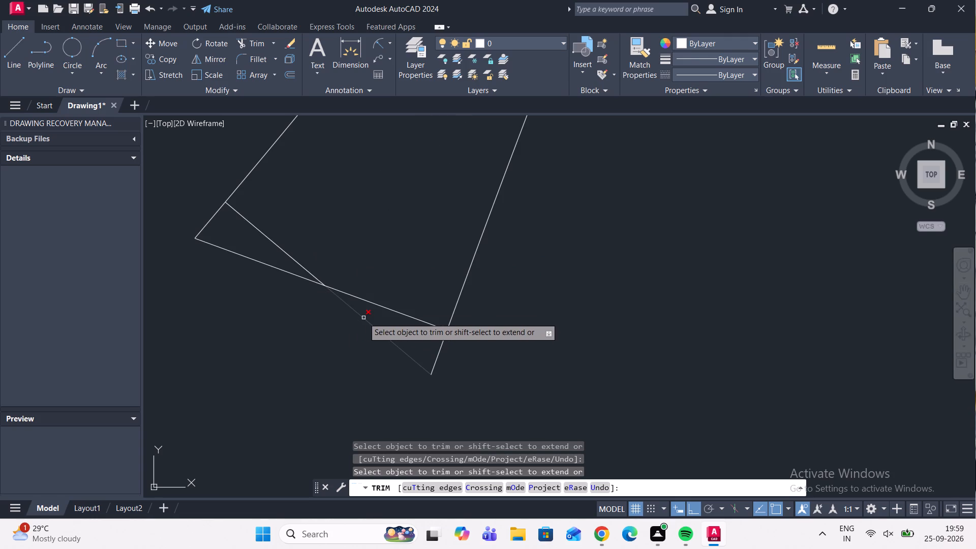
left_click(364, 318)
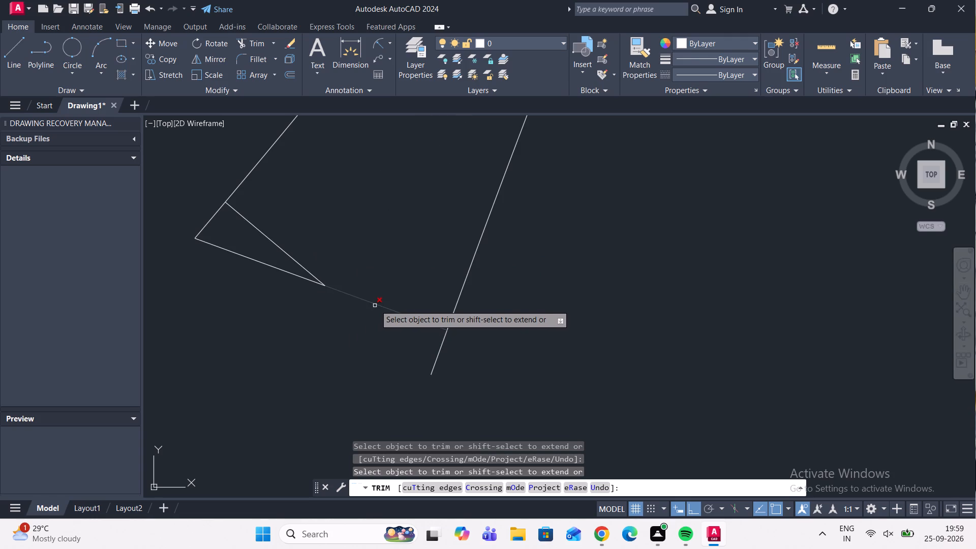
left_click(375, 305)
middle_click_drag(368, 317, 438, 338)
scroll(438, 338, "down", 1)
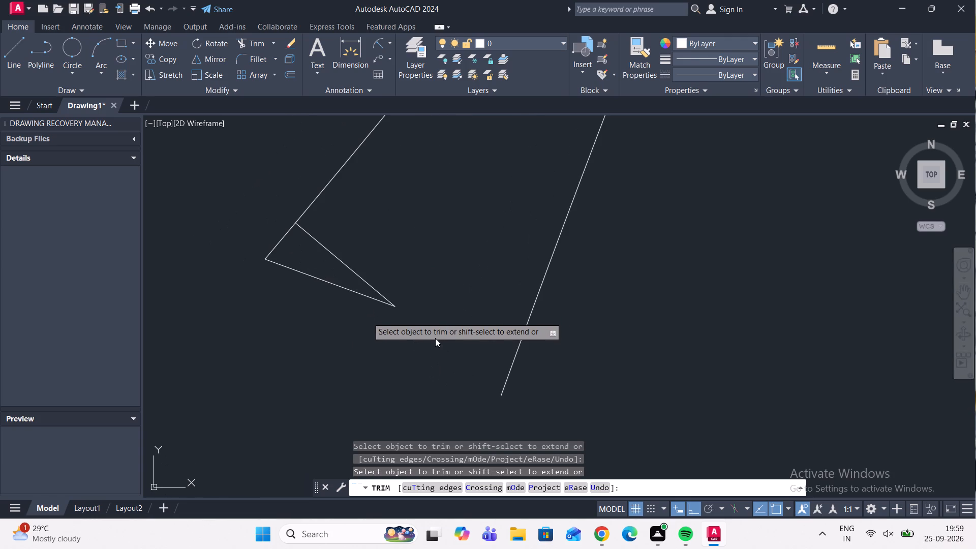
left_click(374, 300)
scroll(375, 299, "down", 1)
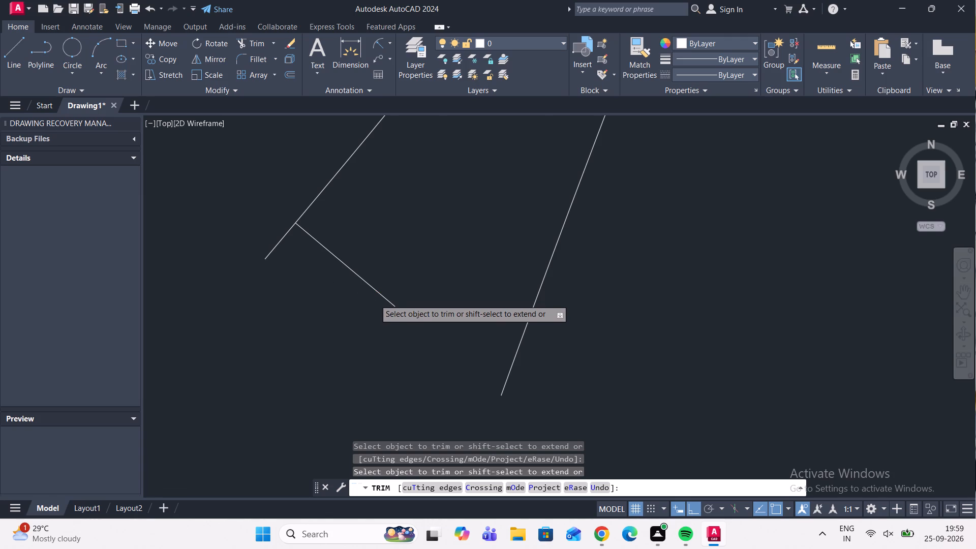
scroll(375, 299, "up", 1)
left_click(379, 296)
Trim away the tiny leftover polygon segments between the arc ends at the third scallop tip clockwise past the wheel's bottom.
scroll(381, 297, "down", 3)
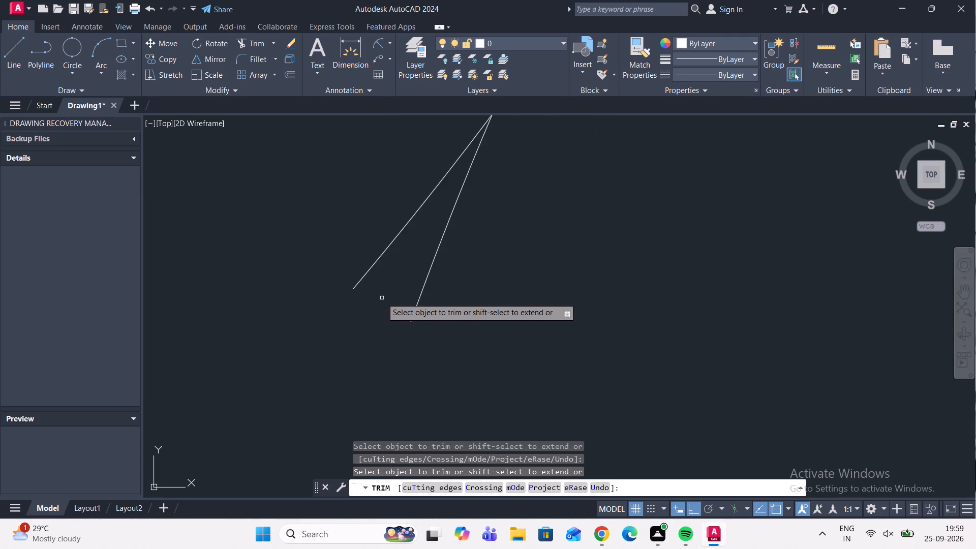
scroll(380, 303, "down", 9)
middle_click_drag(380, 317, 406, 333)
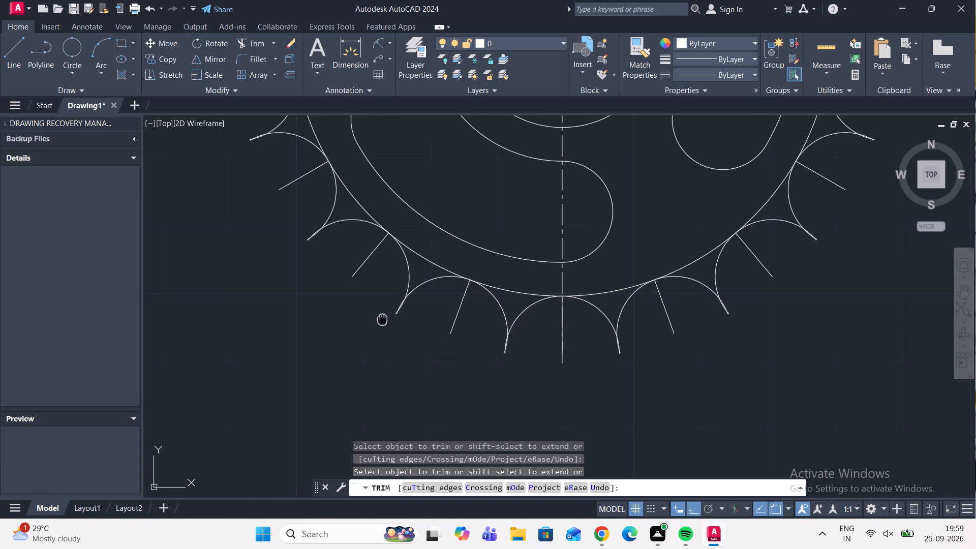
middle_click_drag(406, 333, 477, 356)
scroll(476, 323, "down", 3)
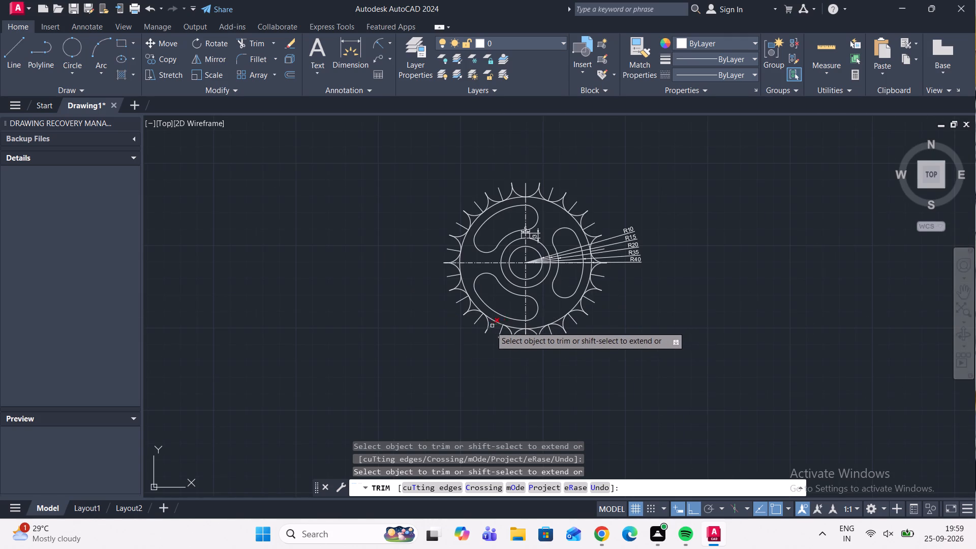
scroll(486, 330, "up", 2)
scroll(497, 358, "down", 1)
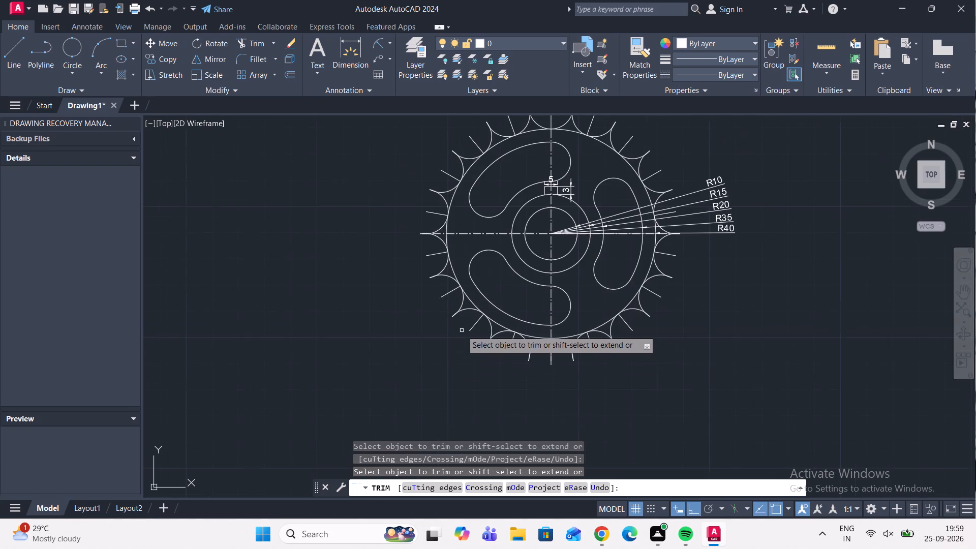
scroll(462, 330, "up", 3)
scroll(469, 334, "down", 3)
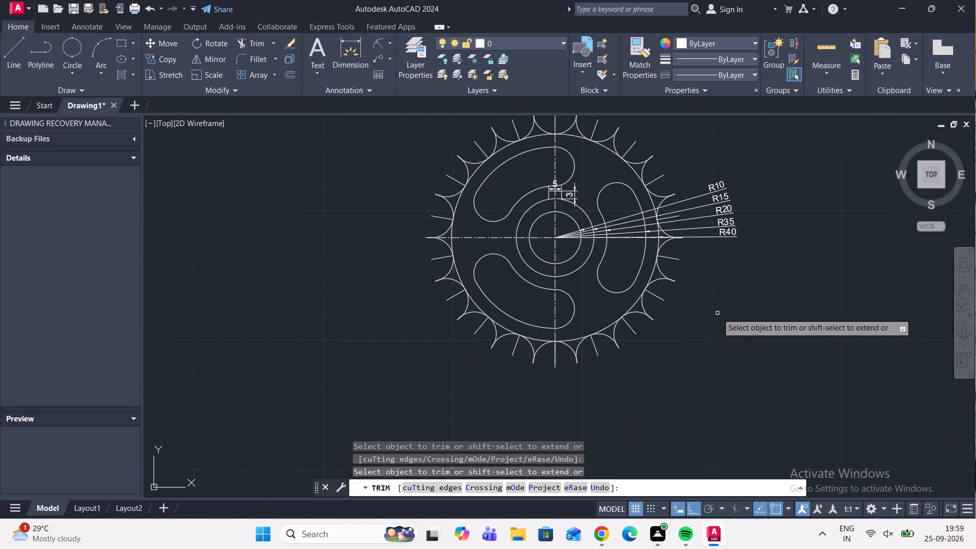
scroll(717, 313, "down", 2)
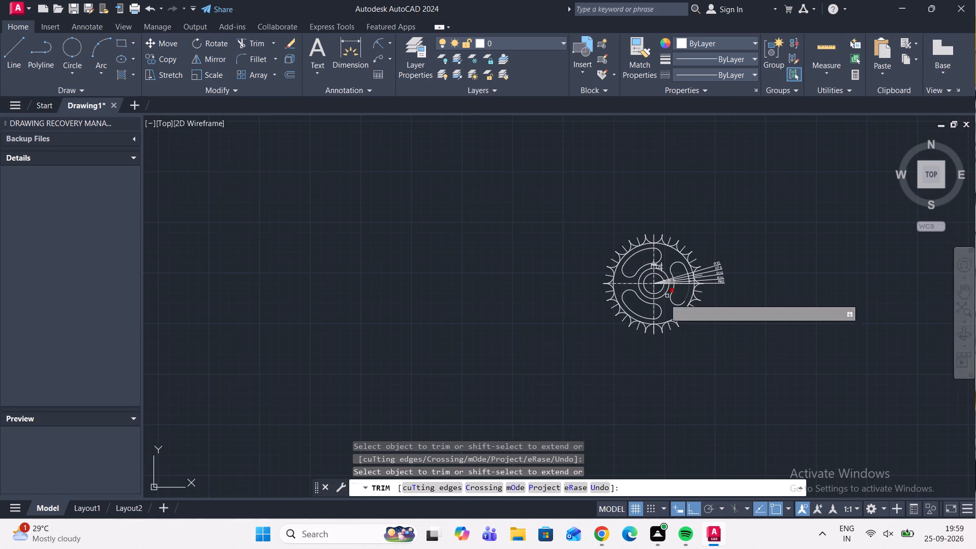
scroll(622, 337, "up", 5)
scroll(668, 232, "up", 4)
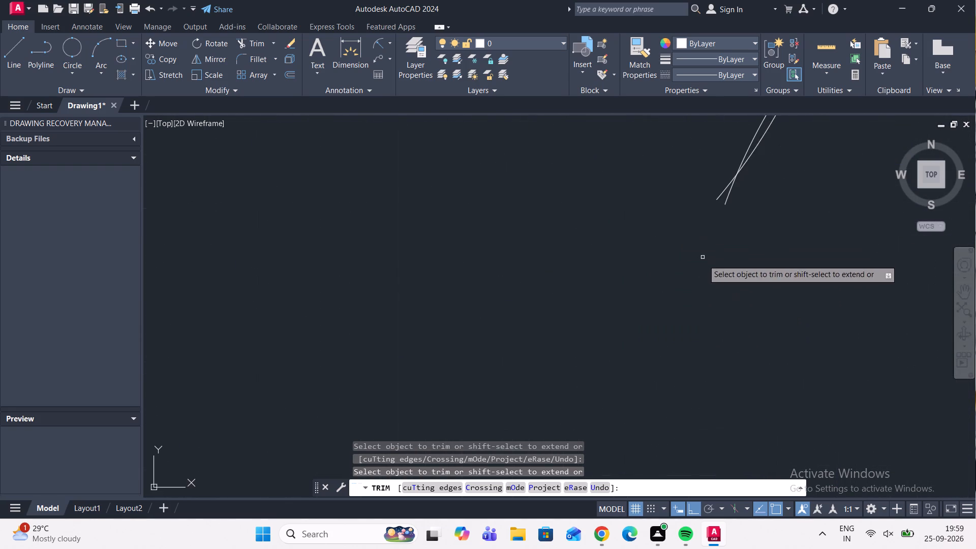
middle_click_drag(704, 264, 705, 413)
scroll(683, 292, "down", 3)
middle_click_drag(602, 263, 660, 410)
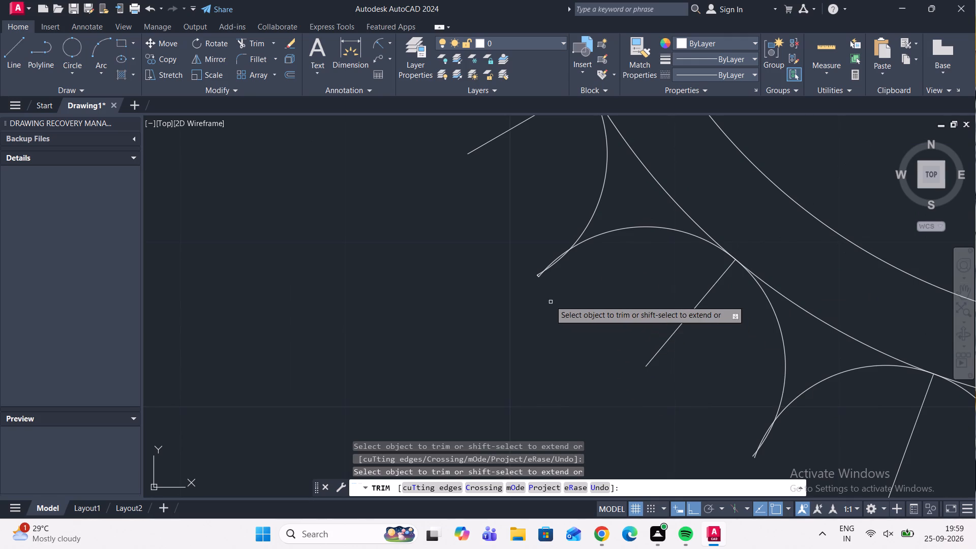
scroll(543, 276, "up", 5)
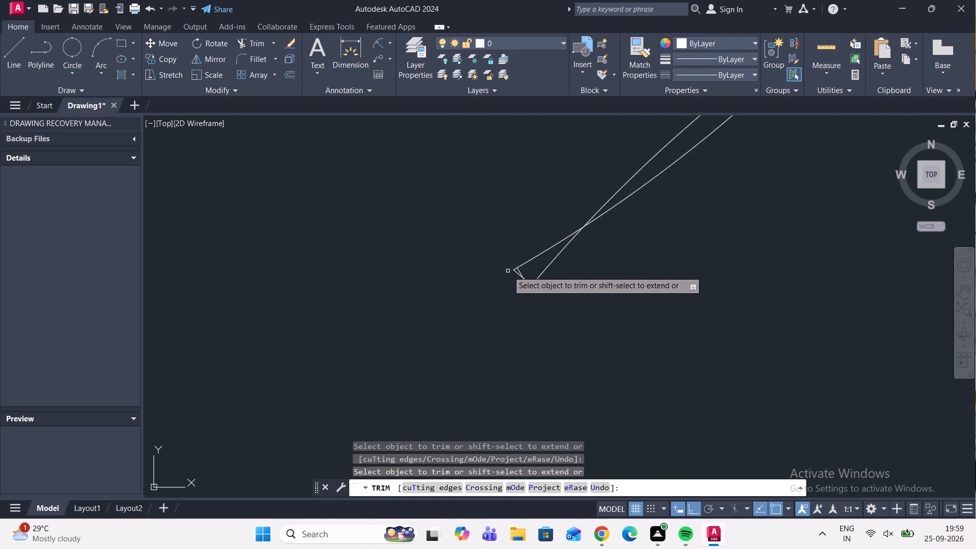
scroll(508, 271, "up", 5)
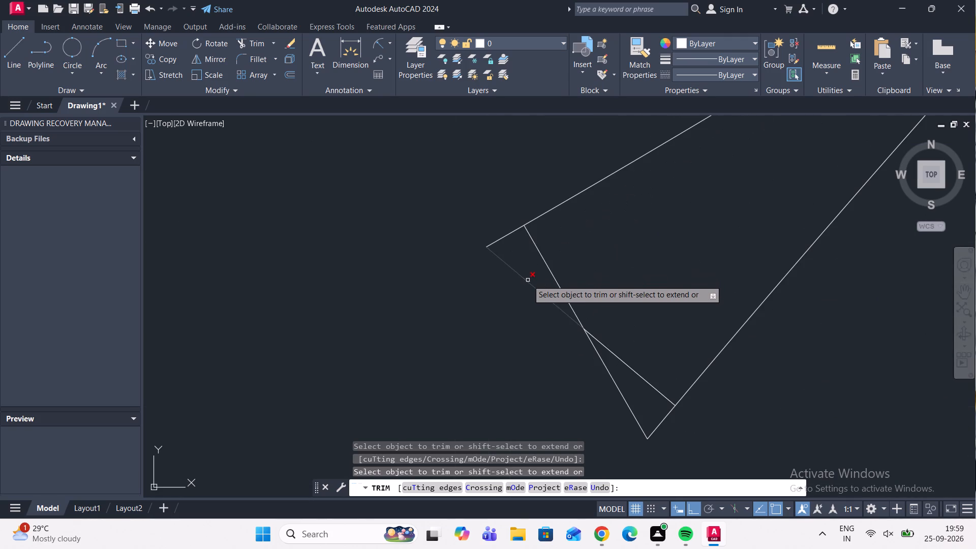
left_click(528, 280)
left_click(545, 263)
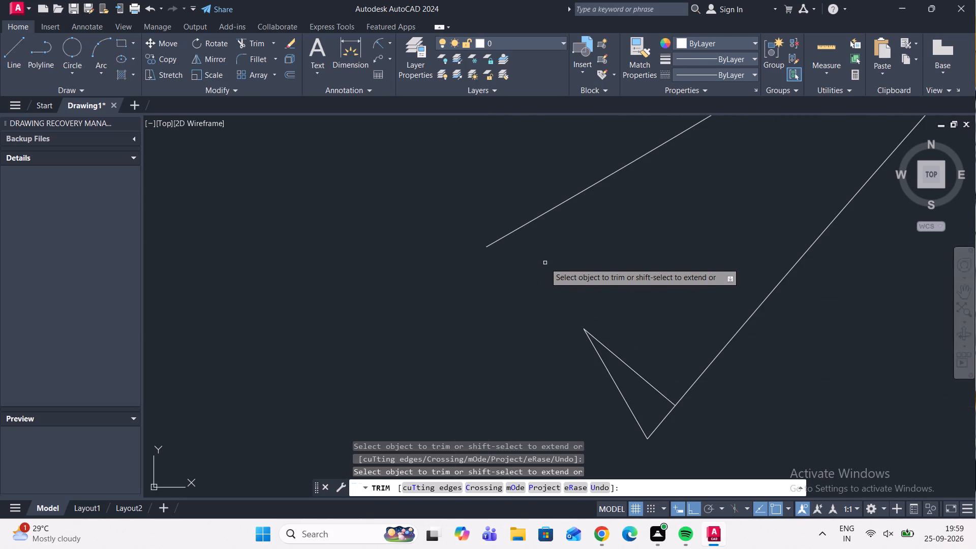
scroll(551, 265, "down", 1)
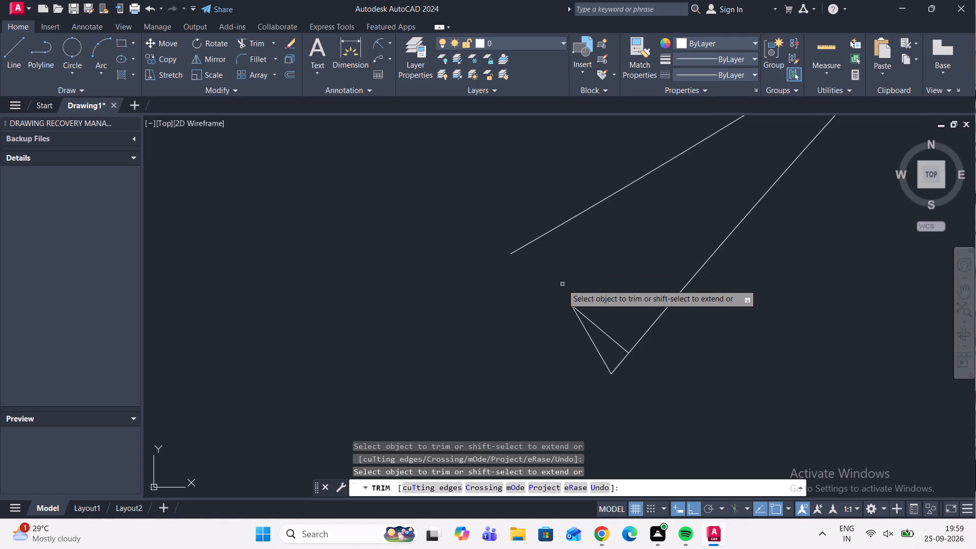
left_click(615, 343)
left_click(602, 362)
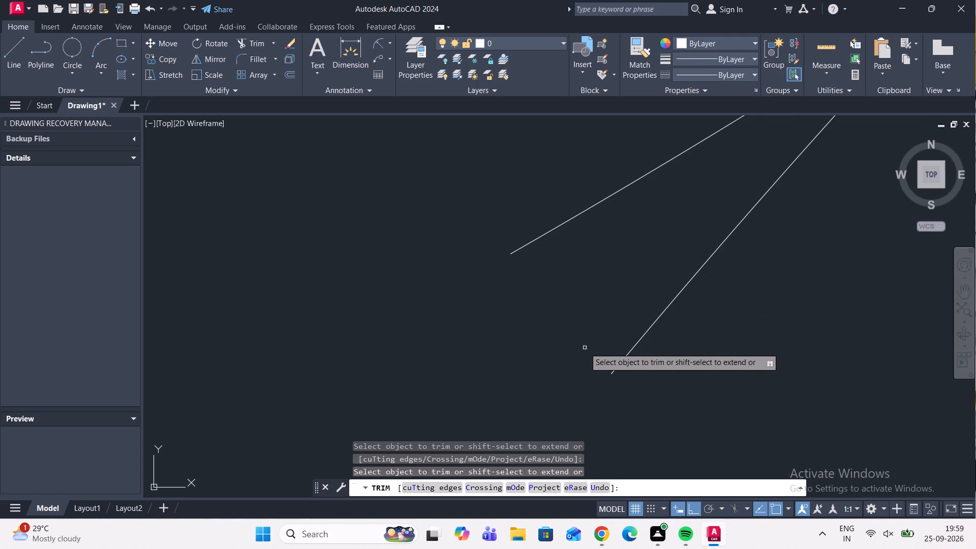
Trim away the tiny leftover polygon segments at the scallop tip just below the horizontal centreline's left end.
scroll(585, 348, "down", 1)
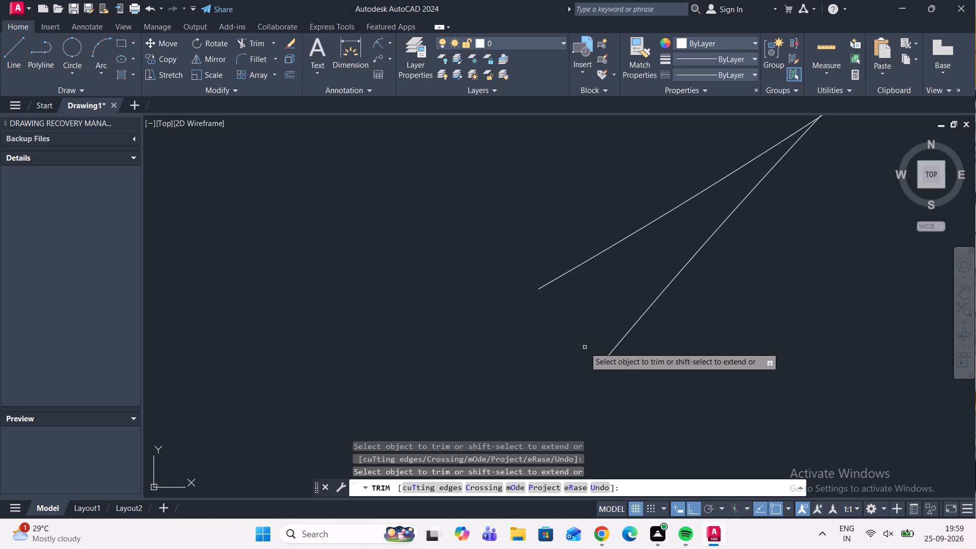
scroll(585, 347, "down", 8)
middle_click_drag(551, 313, 572, 341)
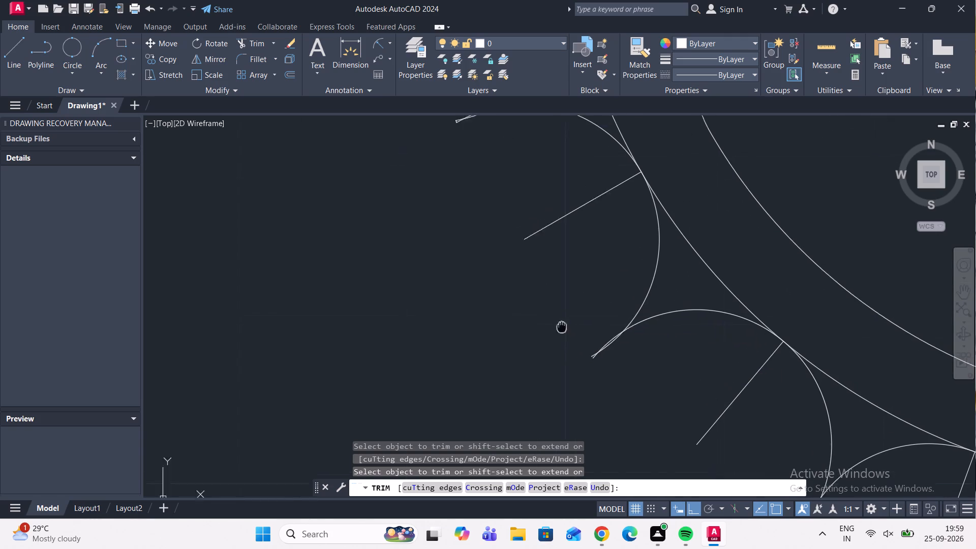
middle_click_drag(572, 341, 645, 440)
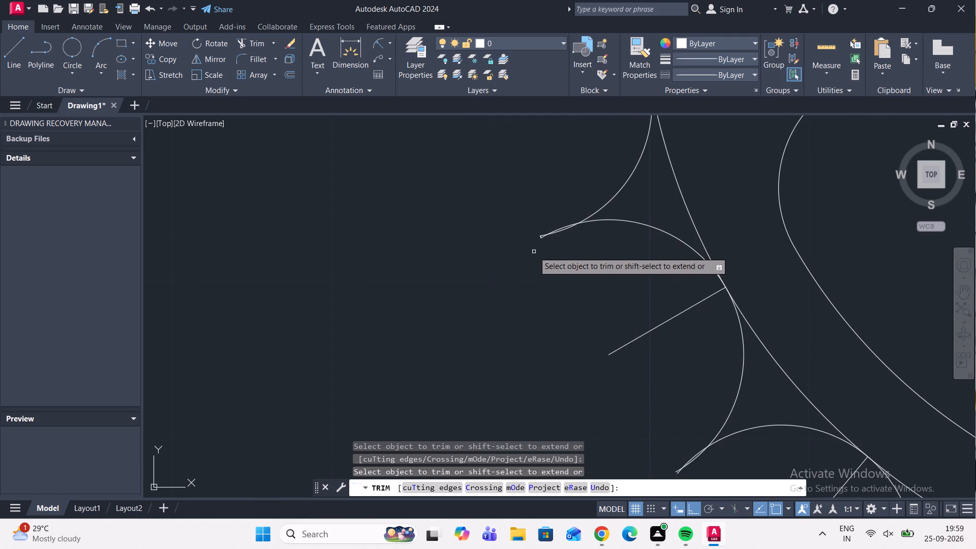
scroll(534, 252, "up", 3)
middle_click_drag(550, 243, 570, 358)
scroll(572, 309, "up", 3)
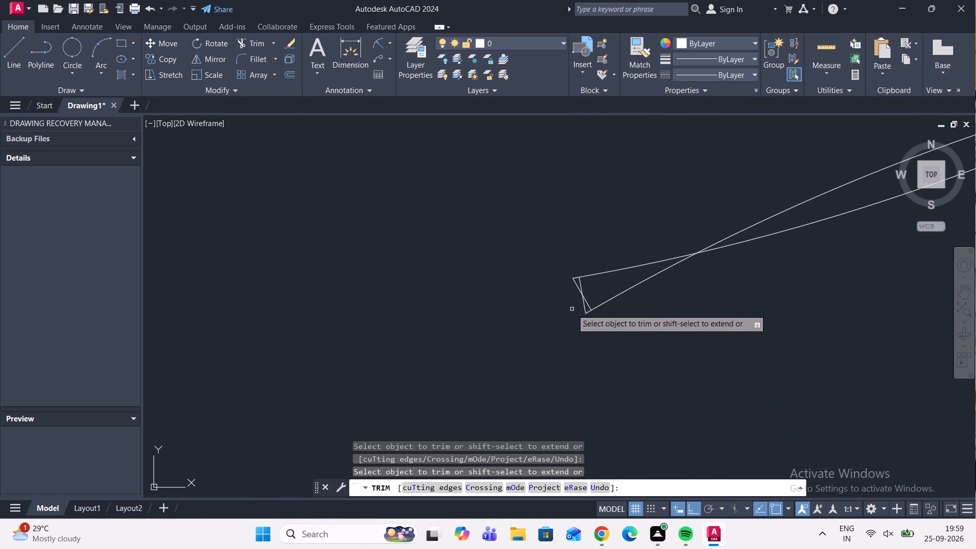
scroll(575, 305, "up", 2)
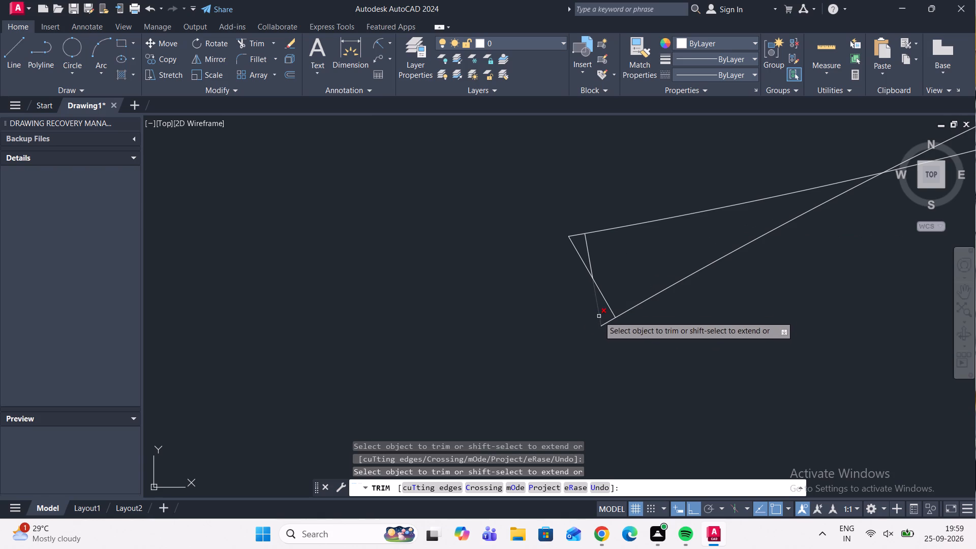
left_click(599, 316)
left_click(608, 307)
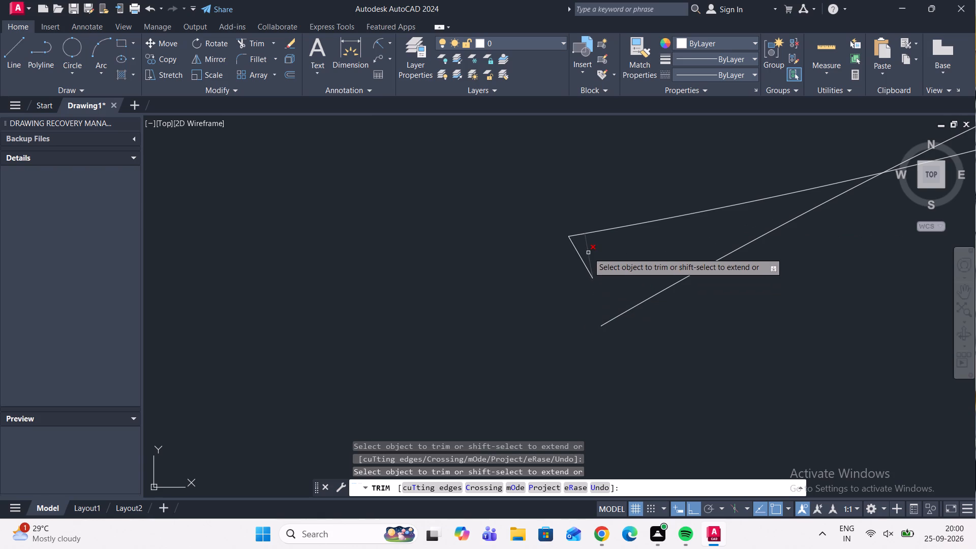
left_click(588, 253)
left_click(582, 263)
Trim away the tiny leftover polygon segments on both sides of the horizontal centreline at the scallop tip on its left end.
scroll(595, 318, "down", 10)
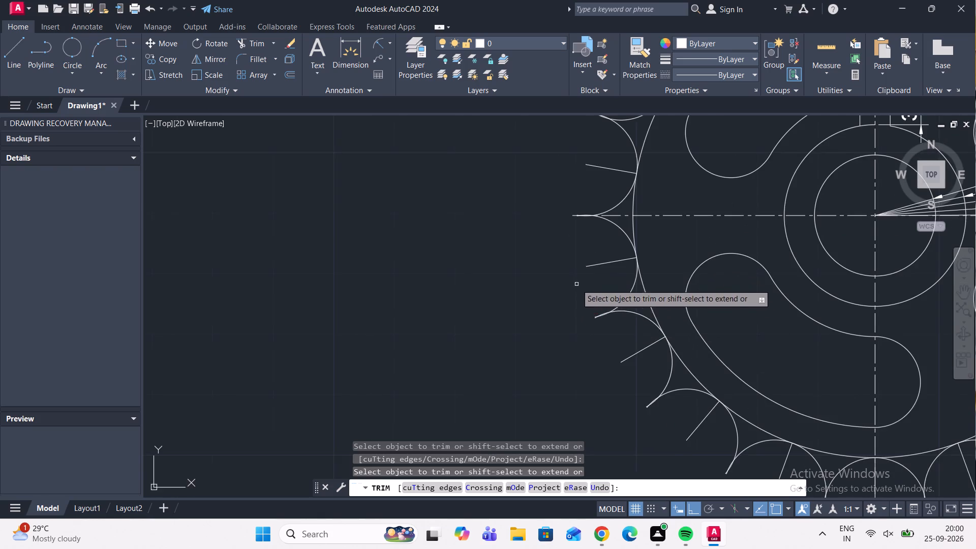
middle_click_drag(576, 291, 582, 411)
scroll(580, 333, "up", 12)
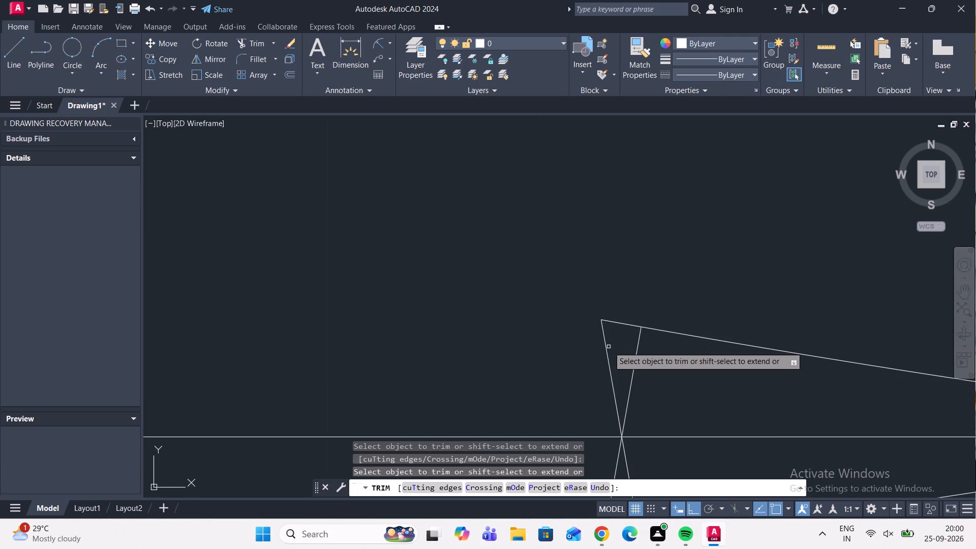
left_click(607, 349)
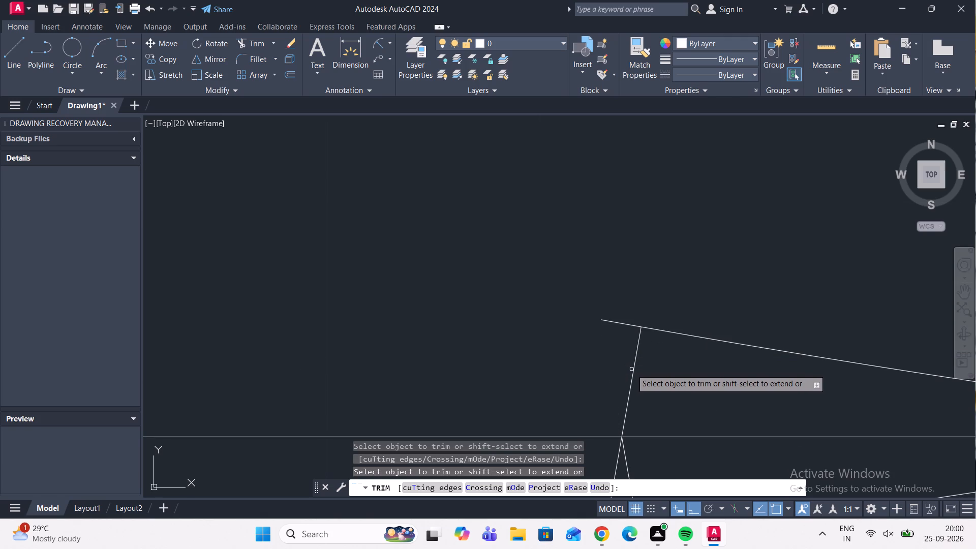
left_click(632, 371)
scroll(599, 343, "down", 3)
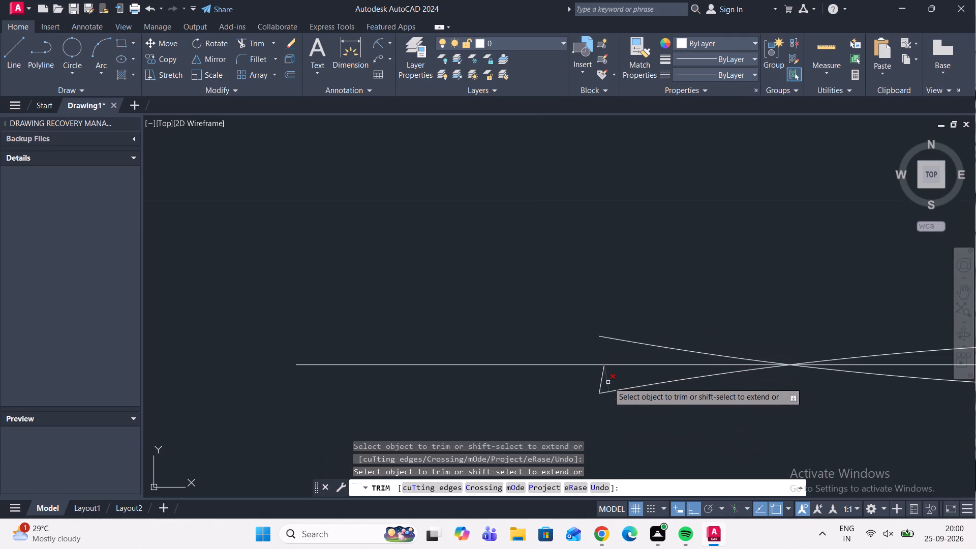
left_click(608, 382)
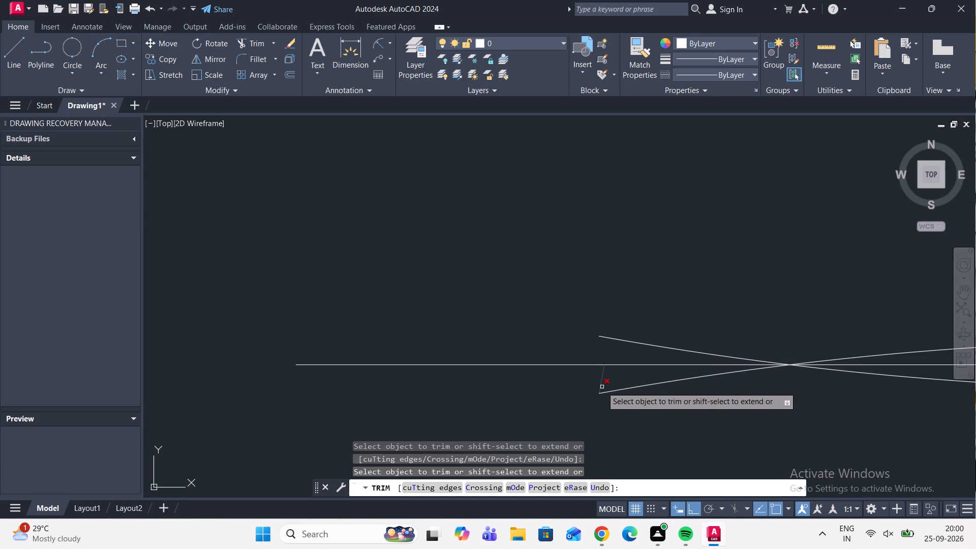
left_click(602, 387)
Trim away the tiny leftover polygon segments at the first scallop tip above the horizontal centreline's left end.
scroll(595, 330, "down", 4)
middle_click_drag(604, 305, 603, 337)
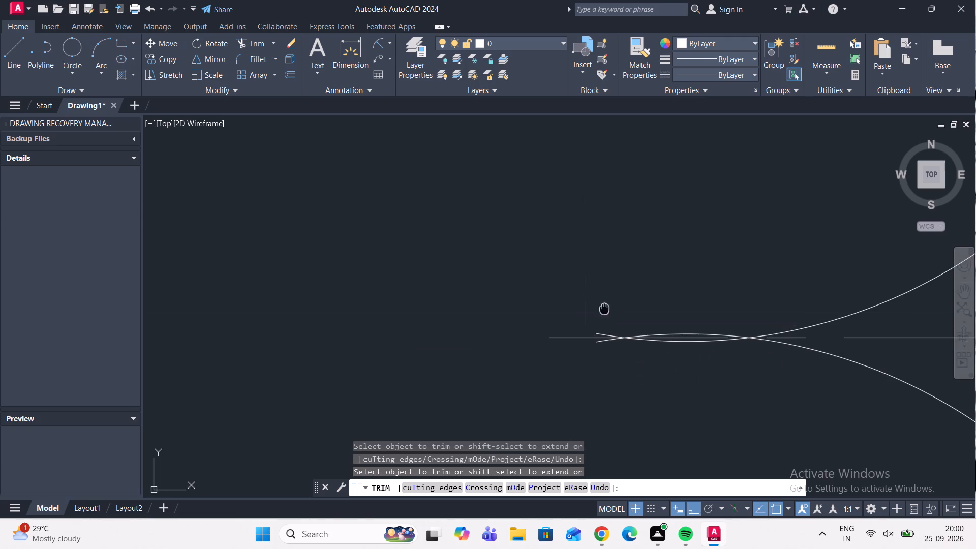
middle_click_drag(603, 337, 587, 472)
scroll(602, 388, "down", 3)
middle_click_drag(628, 266, 609, 441)
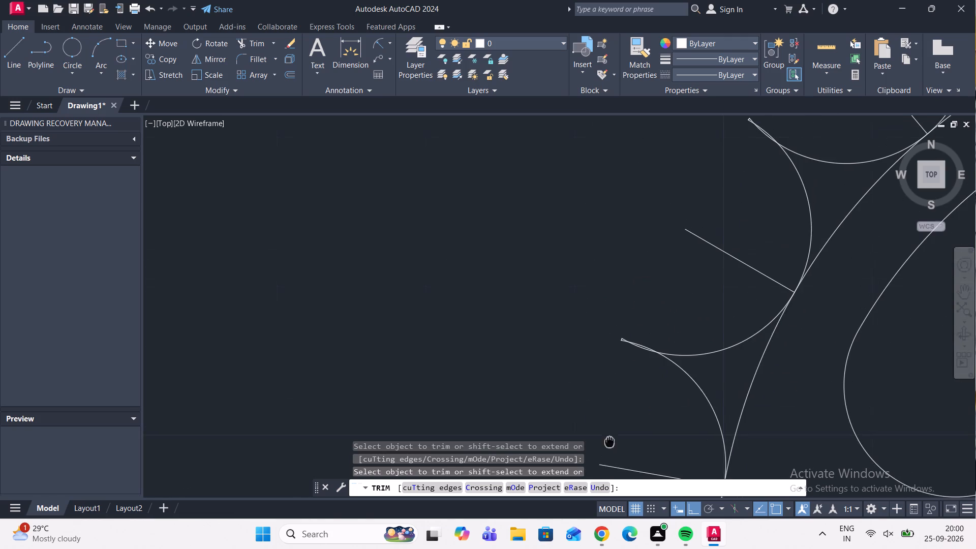
scroll(616, 348, "up", 8)
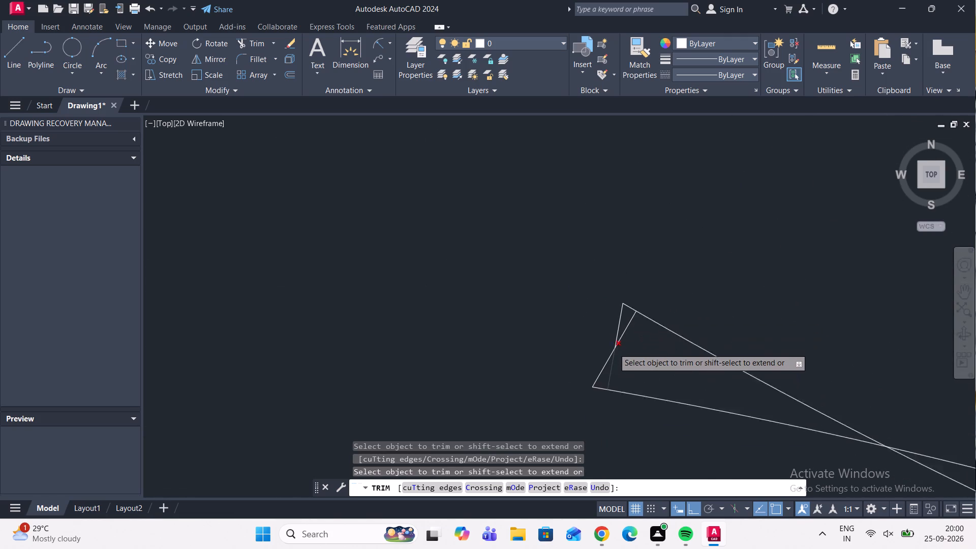
scroll(614, 348, "up", 2)
left_click(614, 363)
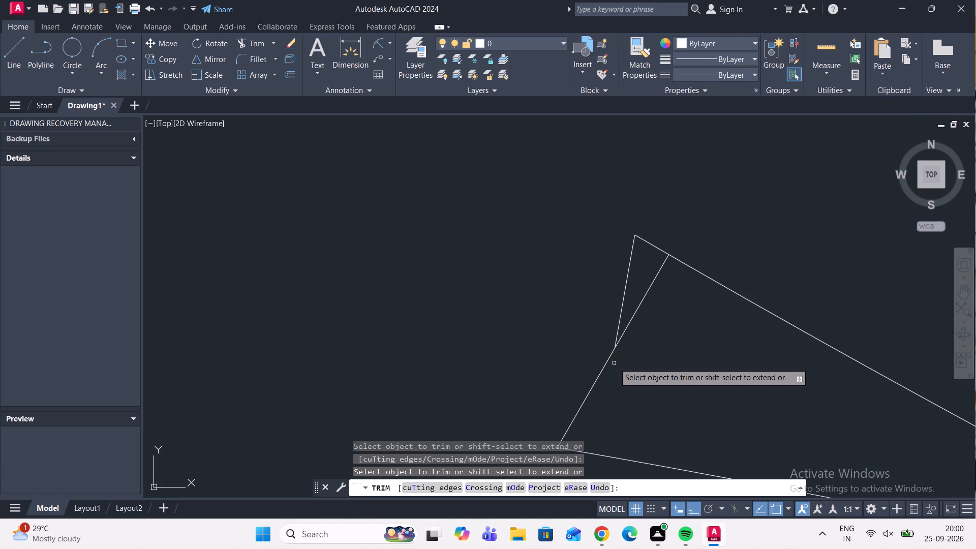
left_click(599, 373)
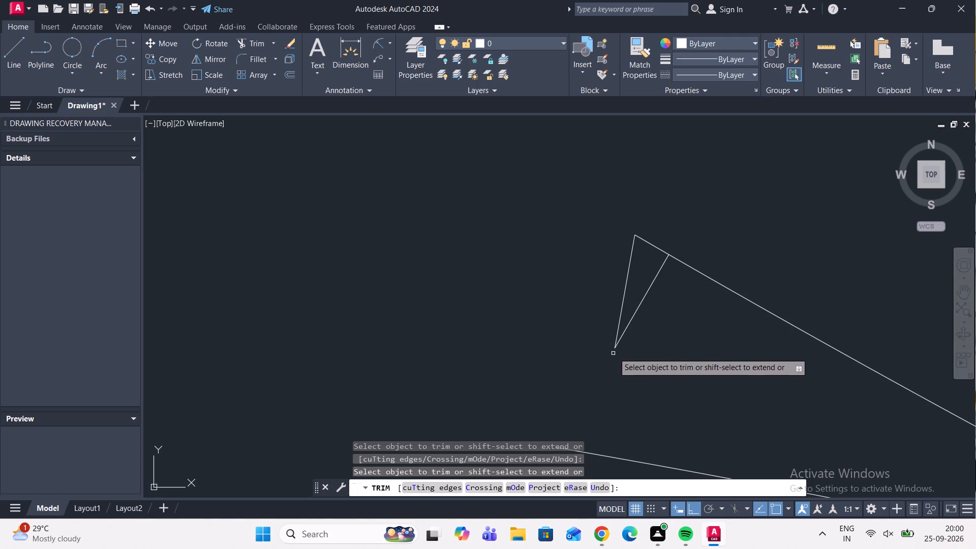
scroll(622, 339, "up", 2)
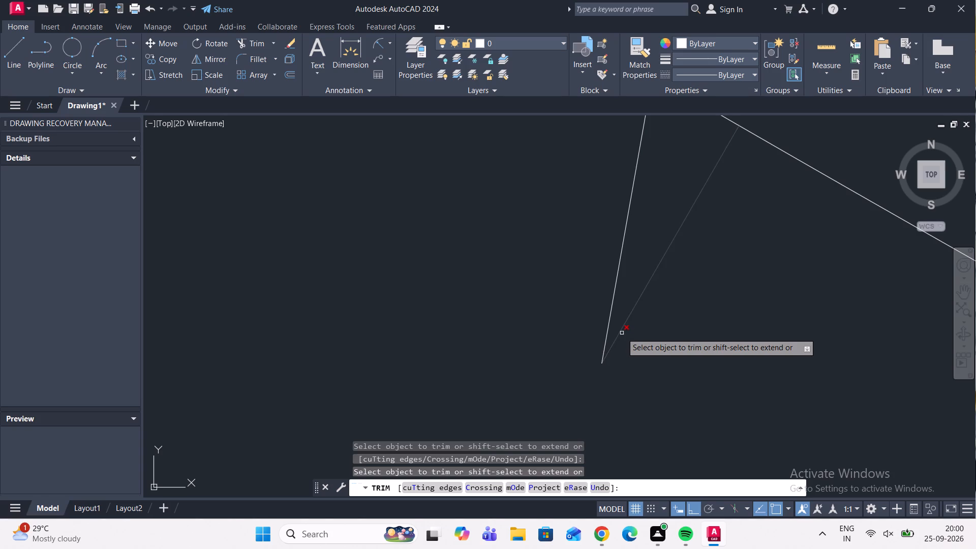
left_click(622, 332)
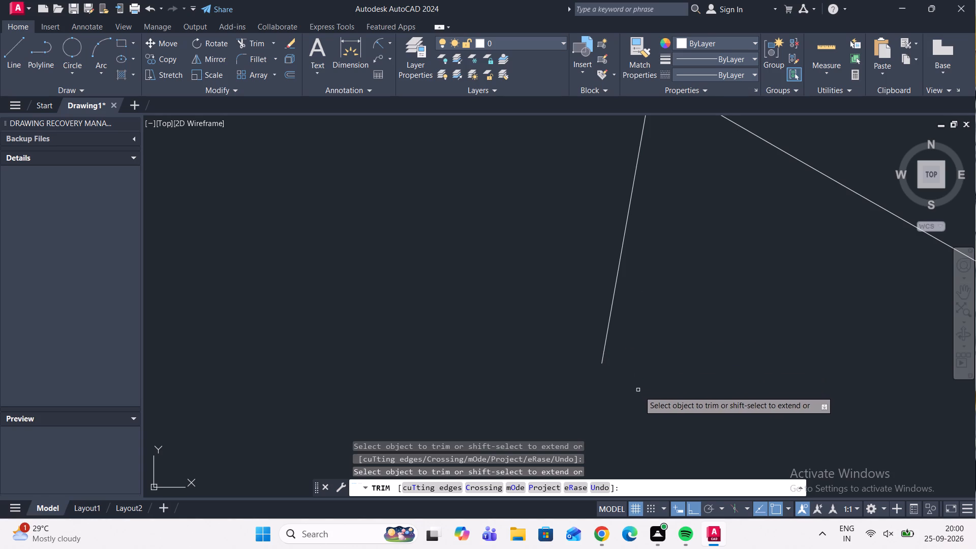
left_click_drag(642, 396, 544, 368)
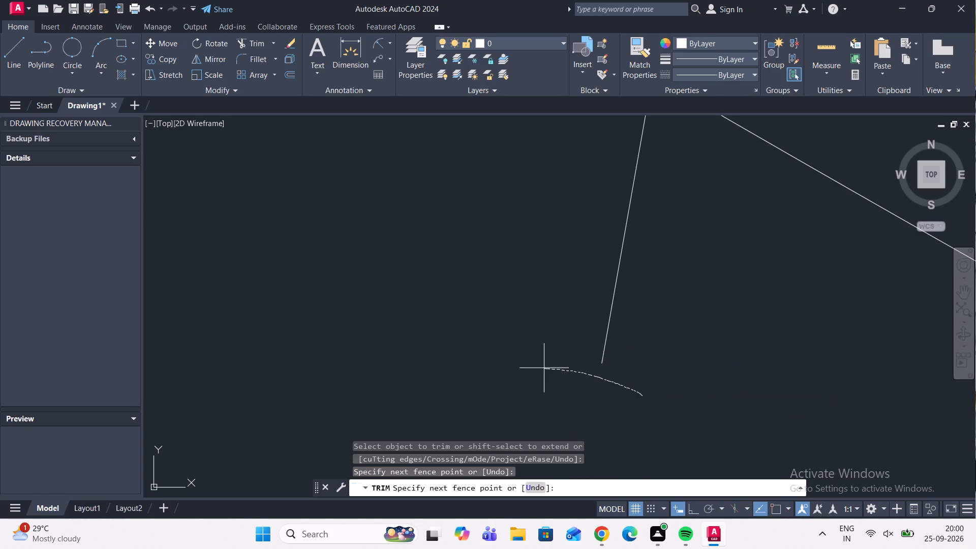
left_click_drag(544, 368, 508, 342)
left_click_drag(508, 342, 579, 412)
left_click_drag(579, 412, 644, 379)
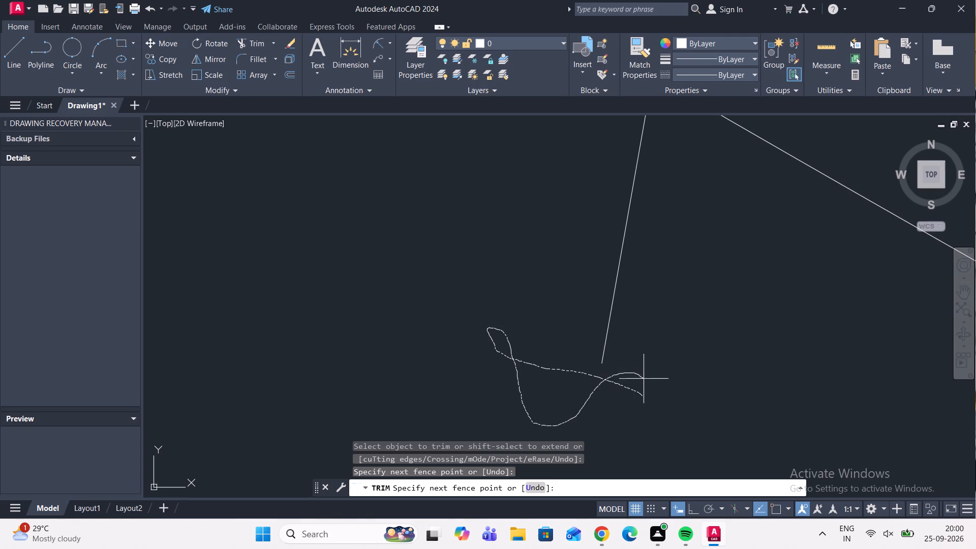
left_click_drag(644, 379, 611, 388)
left_click_drag(611, 388, 611, 387)
left_click_drag(611, 387, 611, 386)
left_click_drag(611, 386, 590, 374)
left_click_drag(590, 374, 606, 349)
left_click_drag(606, 349, 654, 359)
Trim away the tiny leftover polygon segments at the third scallop tip counterclockwise from the vertical centreline's top end.
scroll(655, 362, "down", 2)
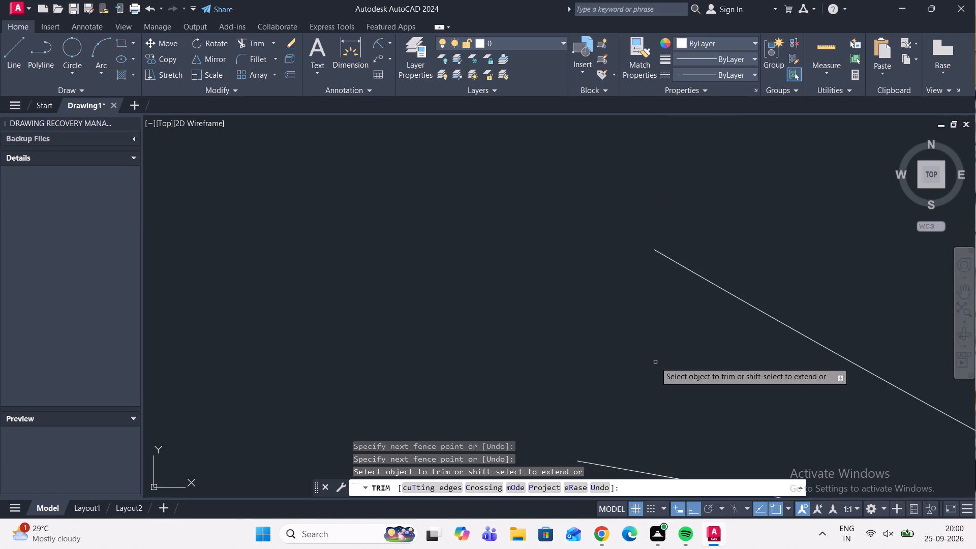
scroll(655, 362, "down", 8)
middle_click_drag(674, 315, 611, 392)
scroll(626, 339, "down", 2)
middle_click_drag(664, 320, 604, 388)
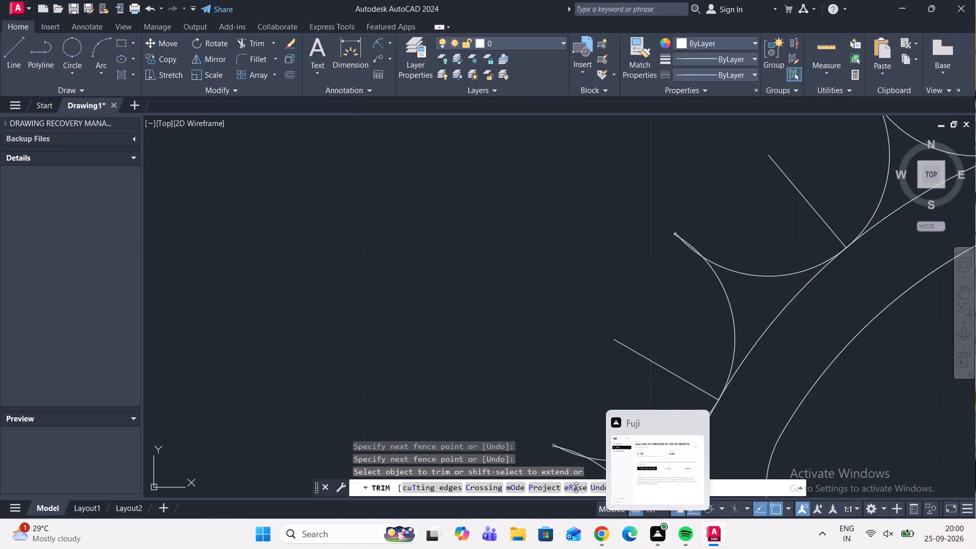
middle_click_drag(571, 296, 484, 335)
scroll(582, 273, "up", 3)
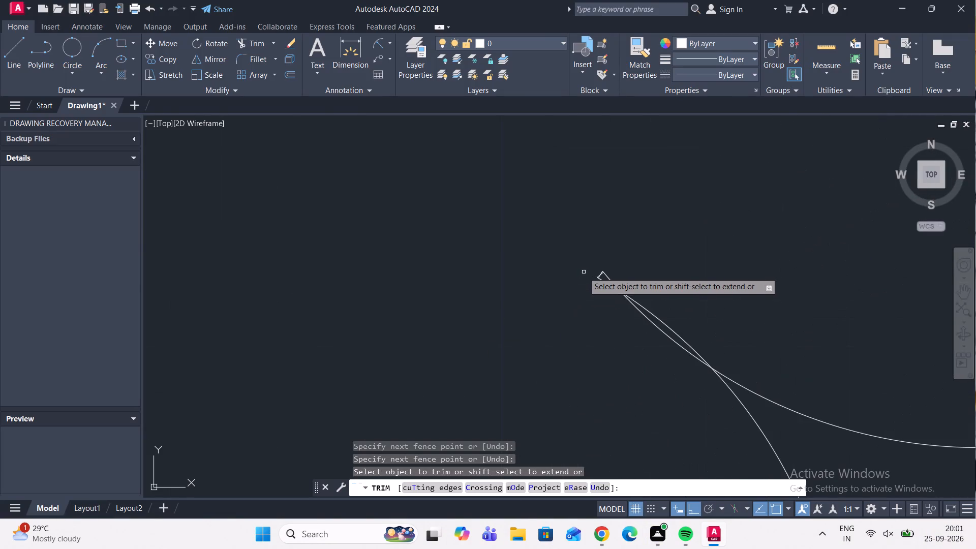
scroll(601, 279, "up", 4)
middle_click_drag(593, 255, 597, 336)
scroll(597, 335, "up", 2)
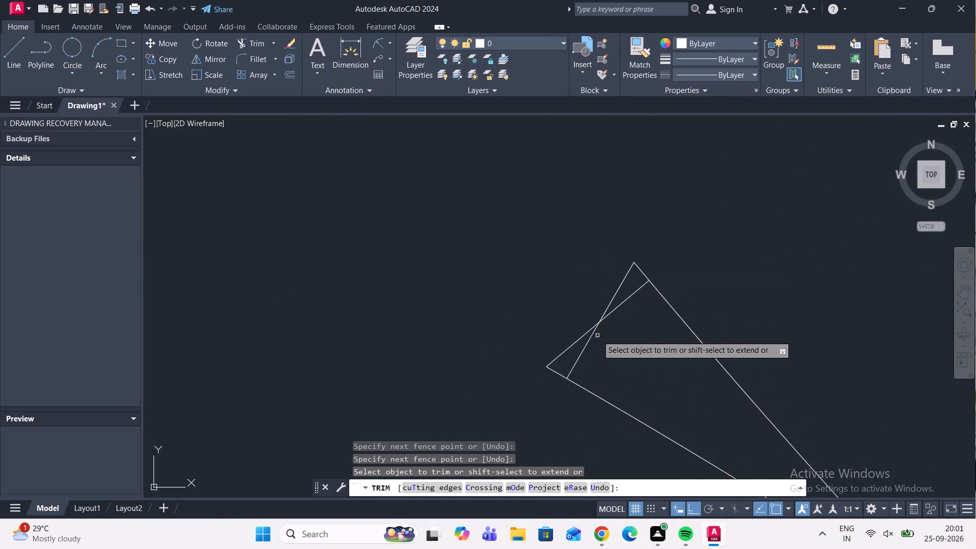
scroll(597, 335, "up", 1)
left_click_drag(593, 341, 559, 379)
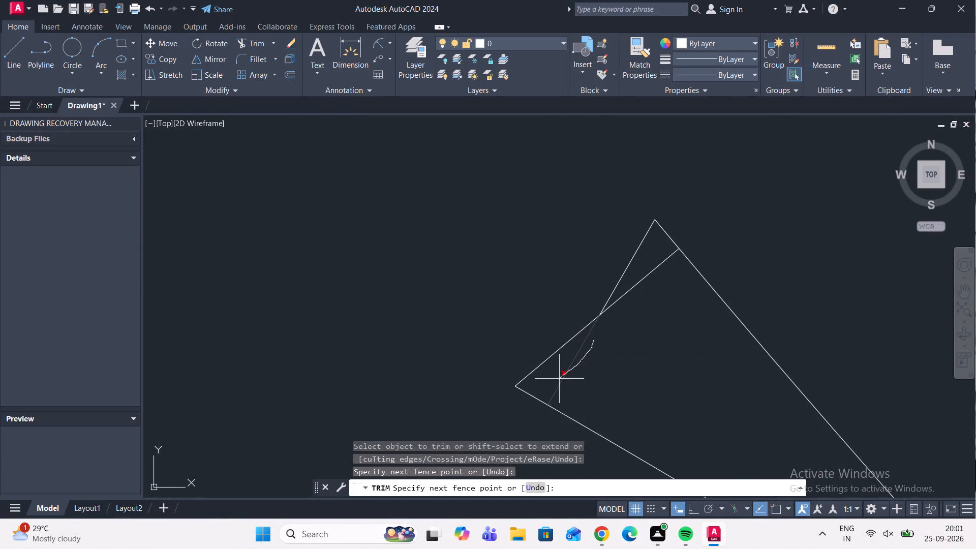
left_click_drag(559, 379, 558, 381)
left_click_drag(557, 381, 547, 354)
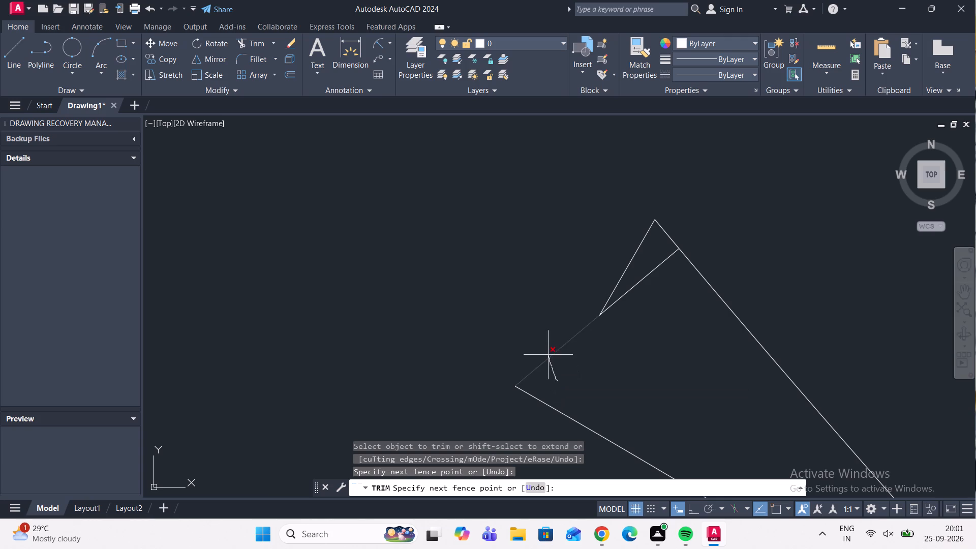
left_click_drag(547, 354, 543, 296)
left_click(543, 295)
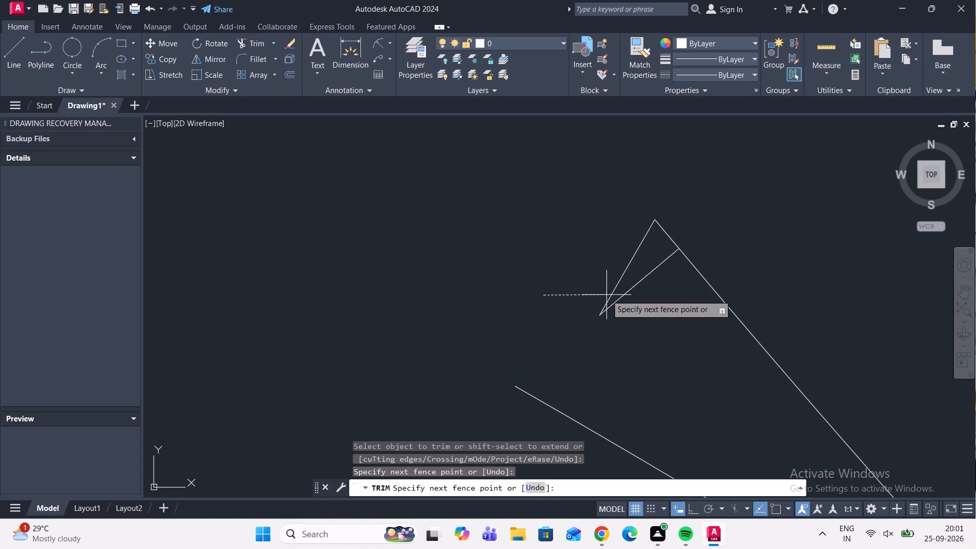
scroll(607, 295, "up", 2)
left_click(572, 301)
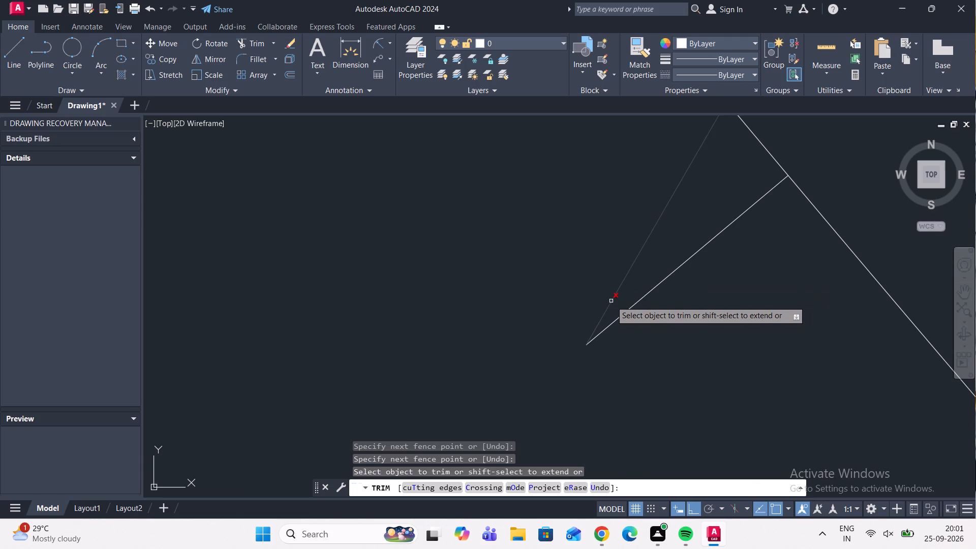
left_click(611, 301)
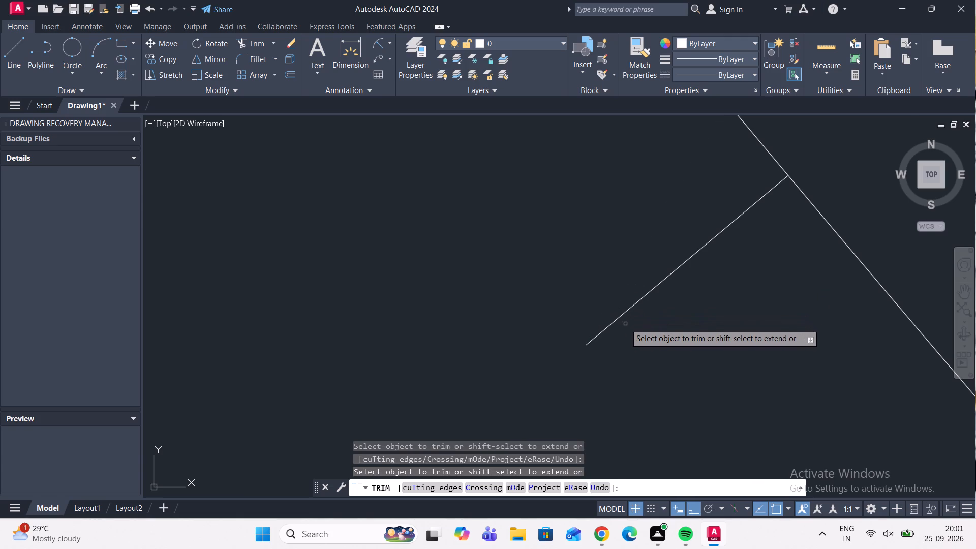
scroll(626, 324, "up", 2)
left_click(616, 302)
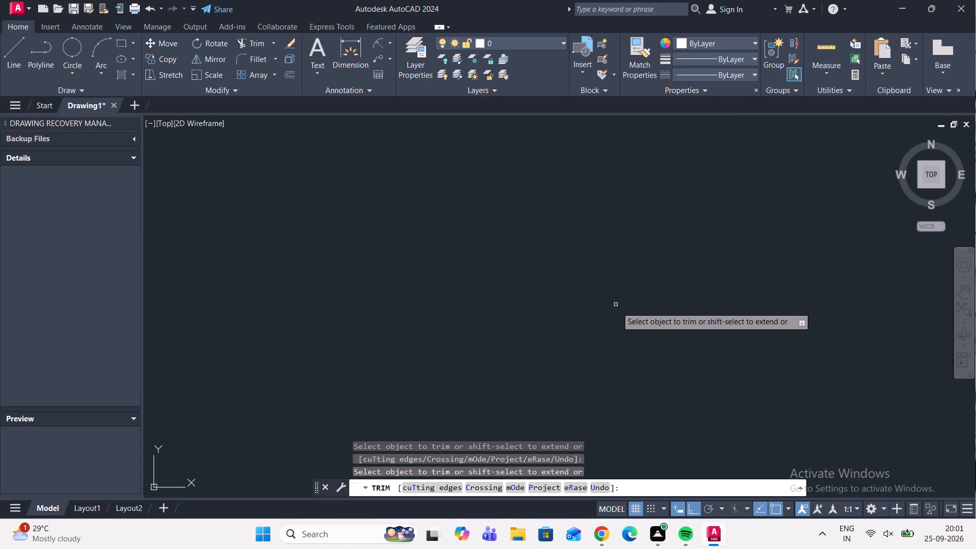
Trim away the tiny leftover polygon segments at the second scallop tip counterclockwise from the vertical centreline's top end.
scroll(621, 314, "down", 2)
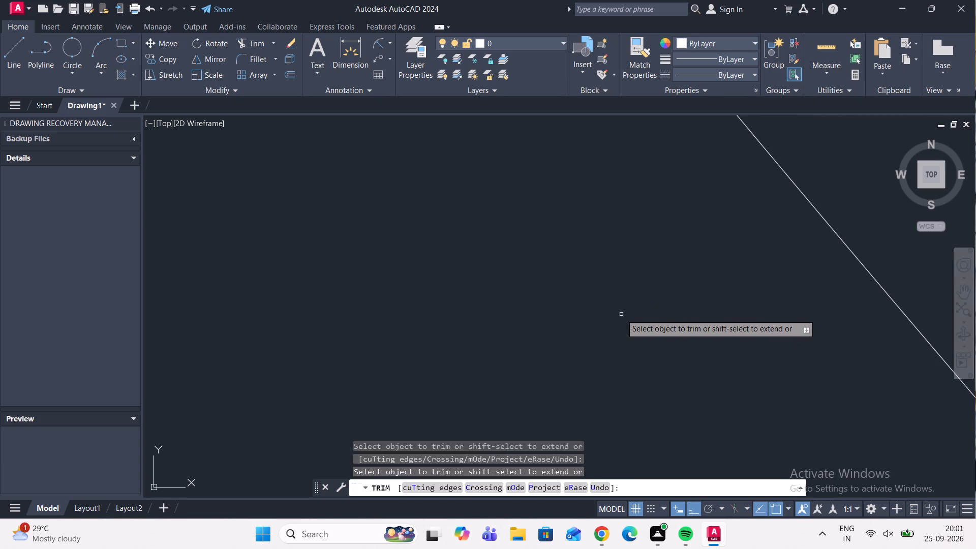
middle_click_drag(621, 314, 572, 392)
scroll(573, 391, "down", 5)
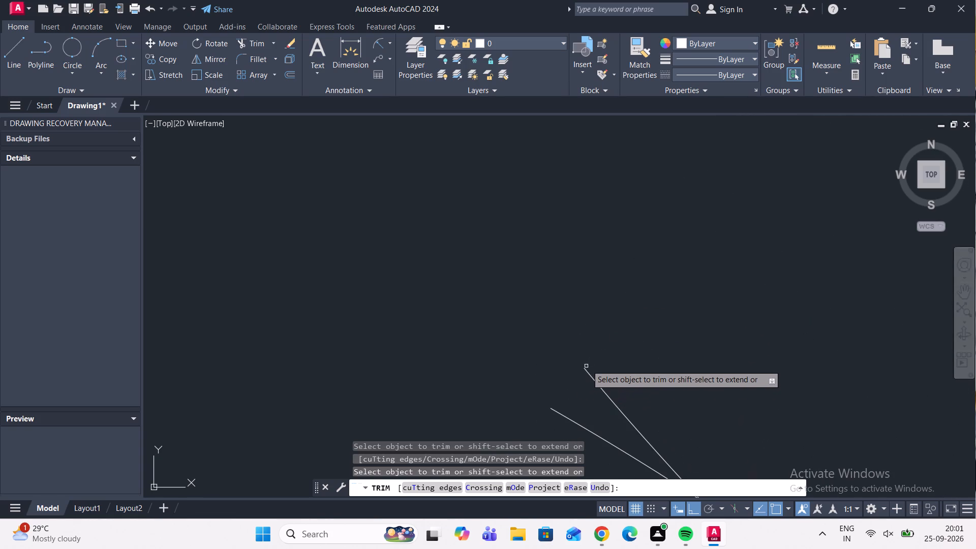
scroll(607, 349, "down", 4)
middle_click_drag(668, 336, 666, 341)
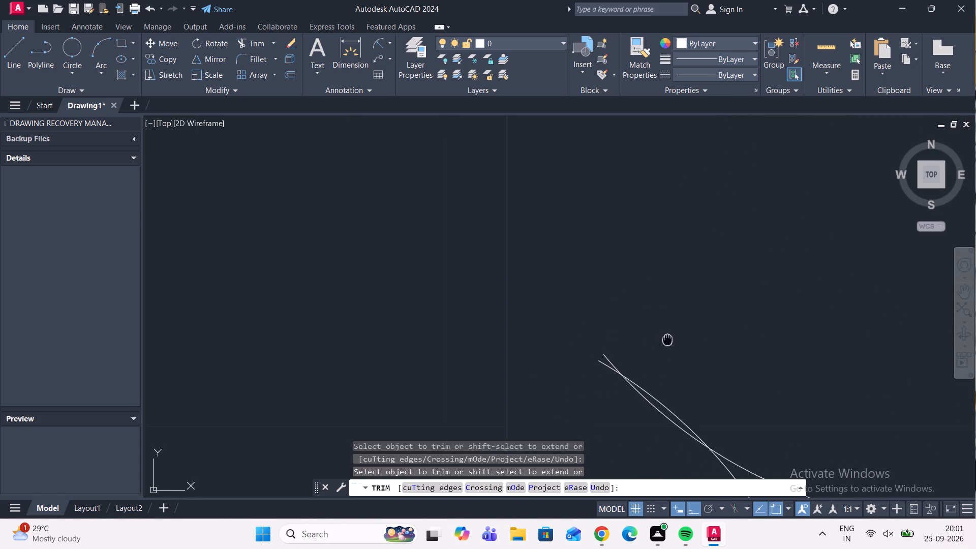
middle_click_drag(666, 341, 474, 381)
scroll(480, 373, "down", 2)
scroll(550, 337, "down", 1)
middle_click_drag(551, 339, 522, 395)
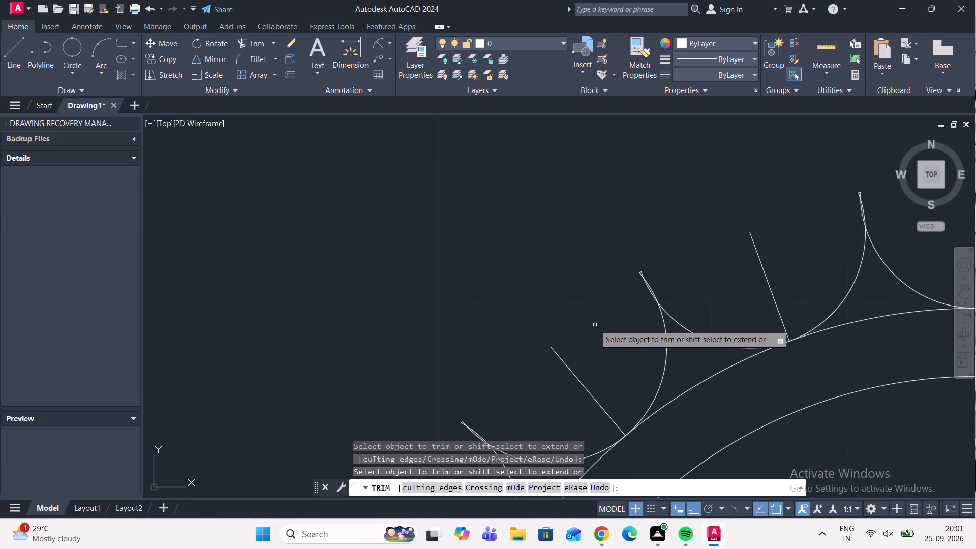
middle_click_drag(595, 327, 530, 391)
scroll(583, 347, "up", 3)
scroll(551, 318, "up", 3)
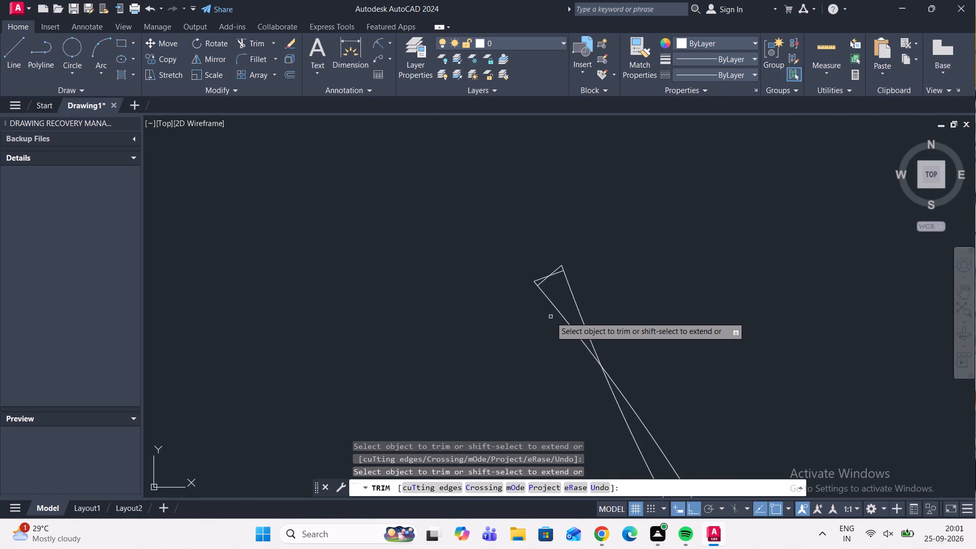
scroll(542, 274, "up", 3)
left_click_drag(541, 283, 539, 293)
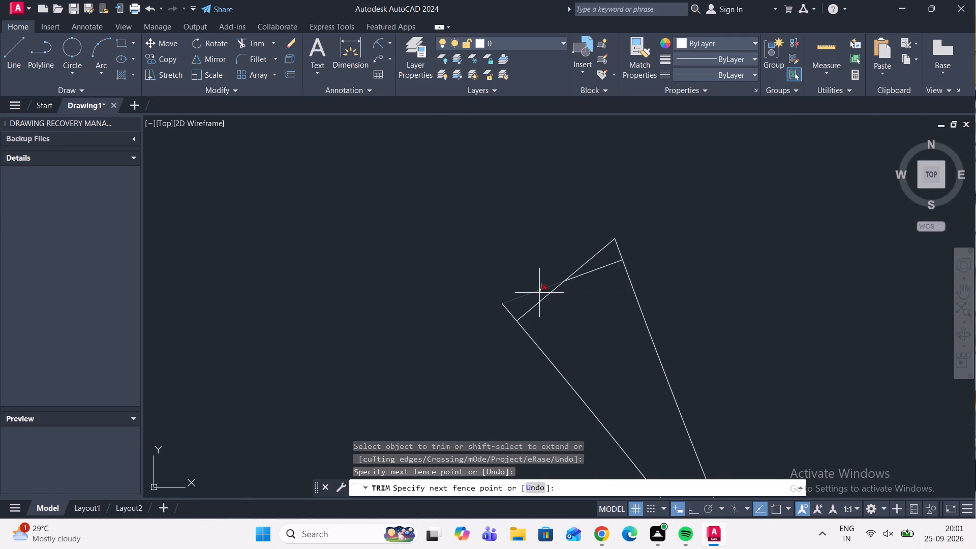
left_click_drag(539, 293, 539, 293)
left_click_drag(538, 294, 545, 318)
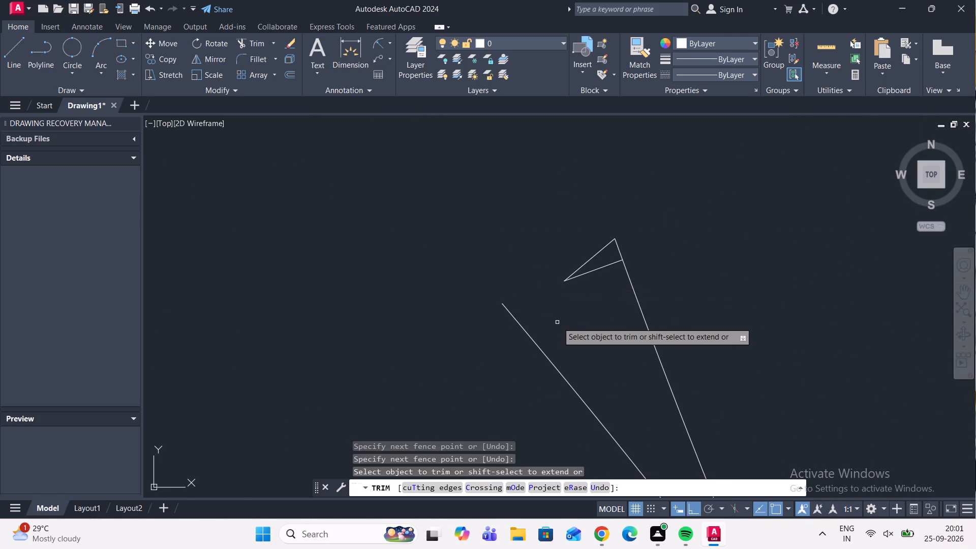
middle_click_drag(572, 319, 574, 362)
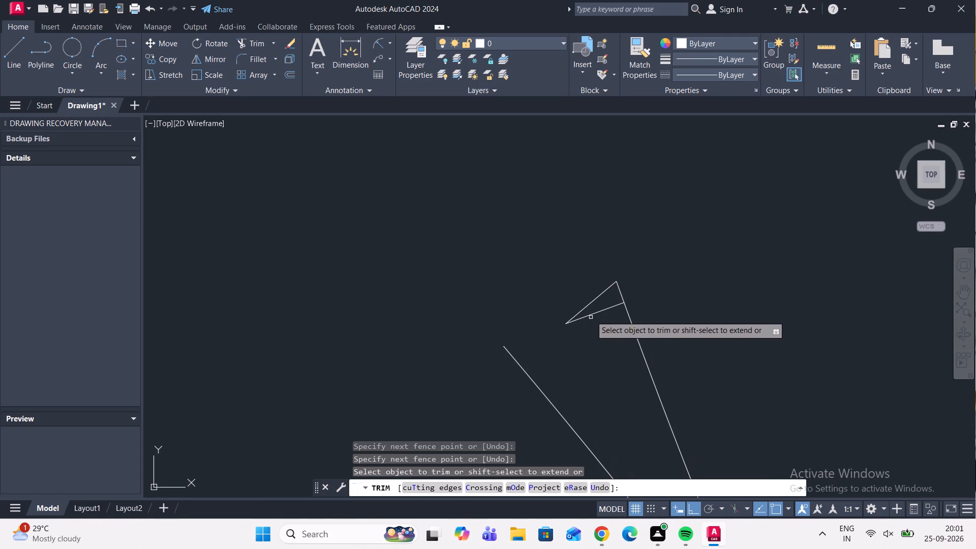
left_click(593, 313)
left_click(591, 303)
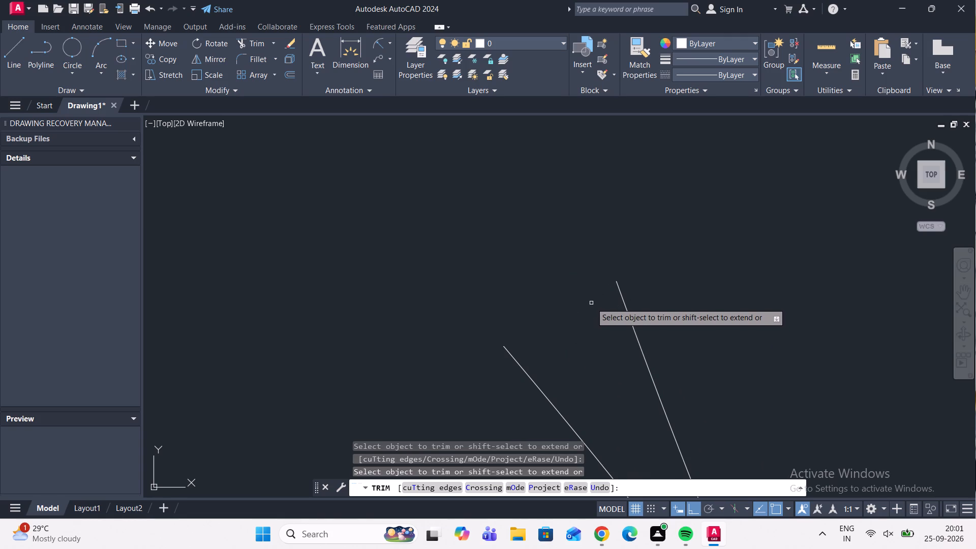
Trim away the tiny leftover polygon segments at the first scallop tip counterclockwise from the vertical centreline's top end.
scroll(574, 288, "down", 7)
middle_click_drag(642, 283, 642, 288)
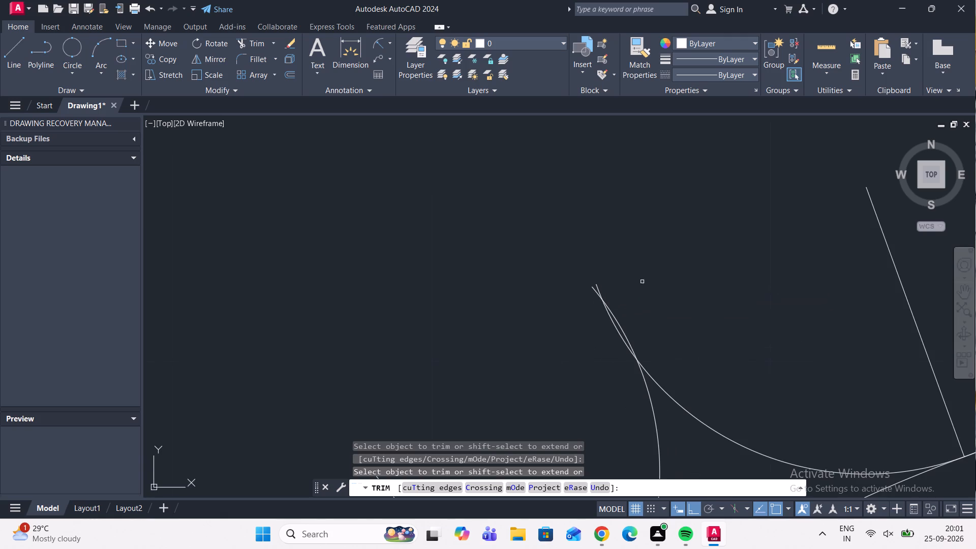
middle_click_drag(642, 288, 402, 351)
middle_click_drag(475, 319, 365, 368)
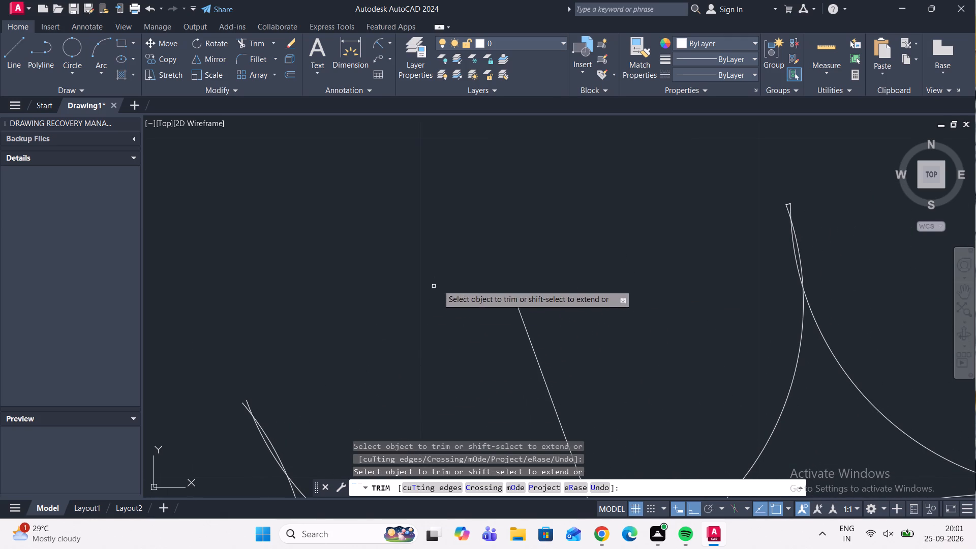
middle_click(542, 267)
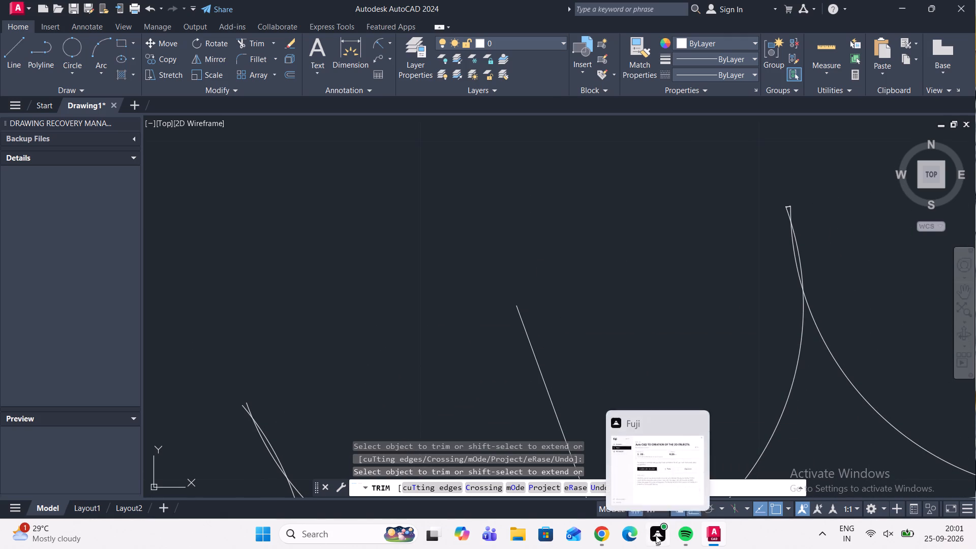
scroll(558, 273, "down", 3)
middle_click_drag(571, 275, 571, 276)
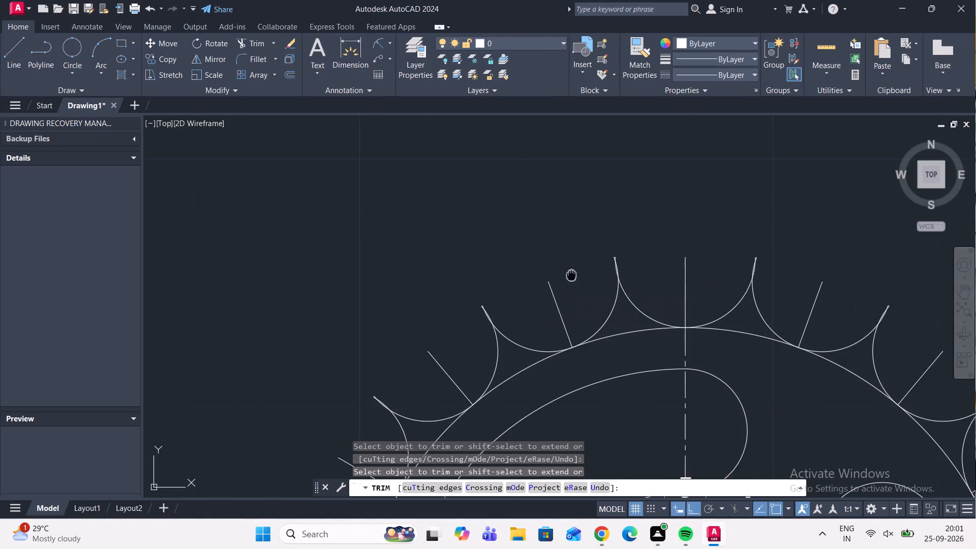
middle_click_drag(571, 276, 472, 322)
scroll(514, 309, "up", 5)
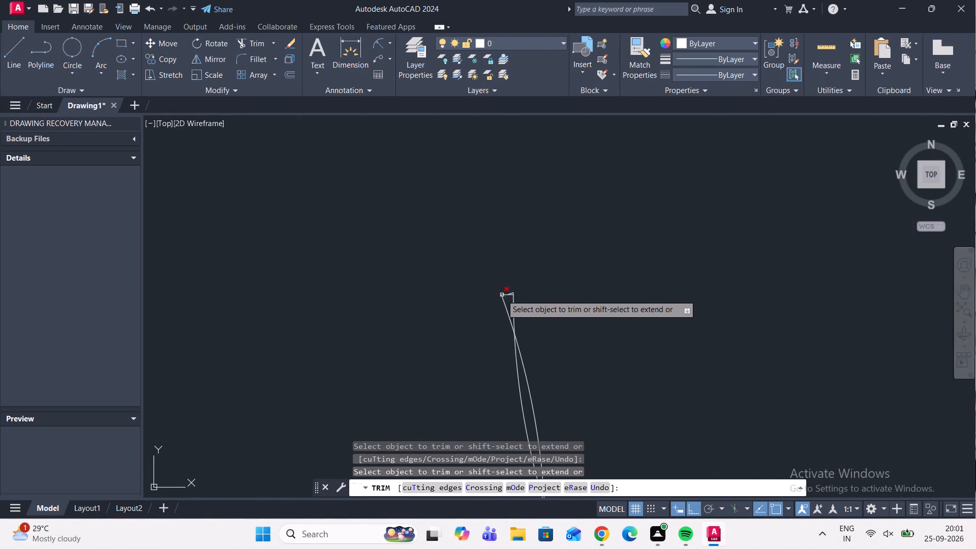
scroll(502, 295, "up", 4)
left_click(504, 291)
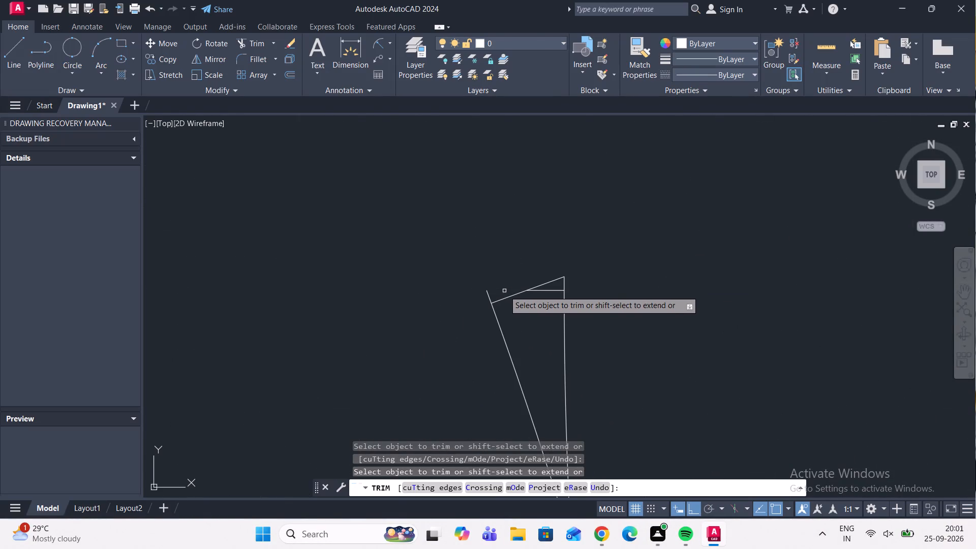
left_click_drag(502, 286, 521, 326)
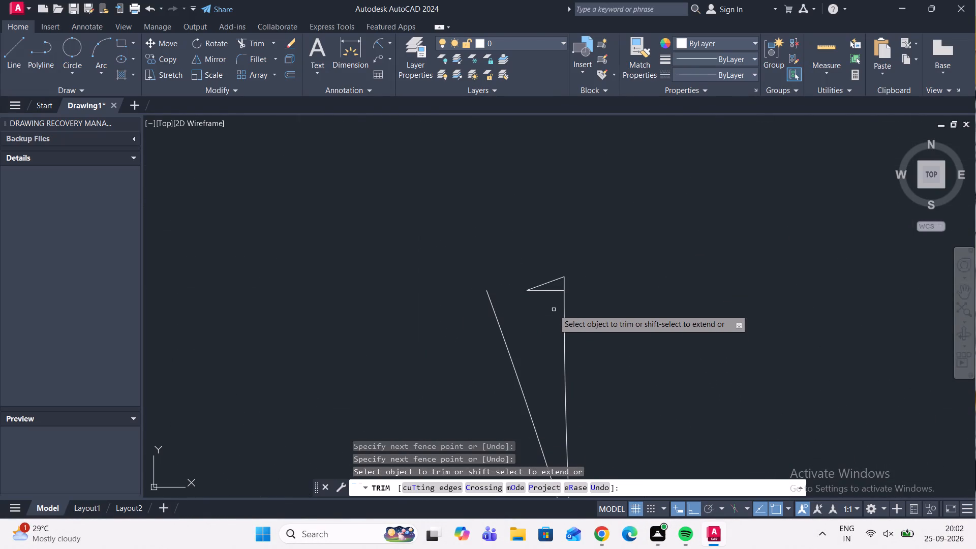
scroll(554, 310, "up", 3)
left_click_drag(545, 221, 554, 287)
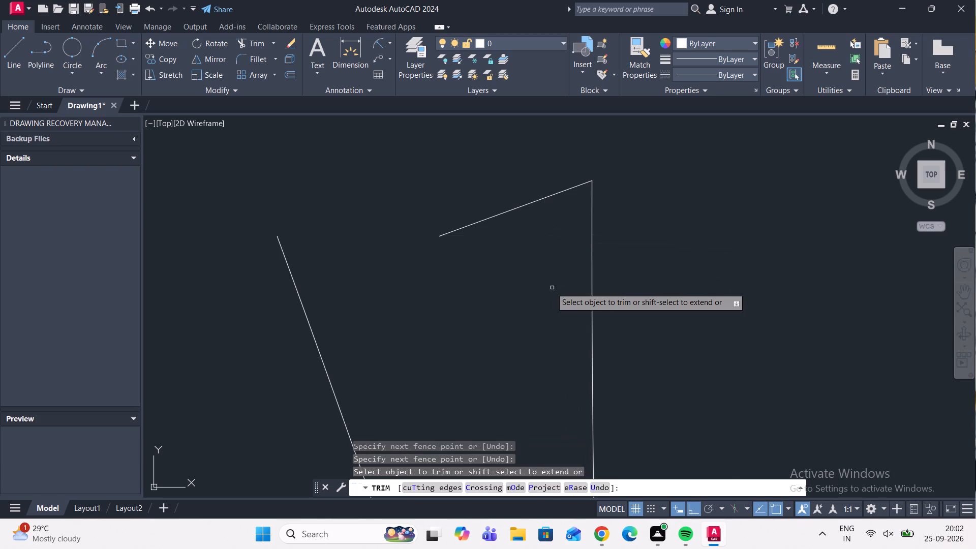
left_click_drag(541, 264, 447, 228)
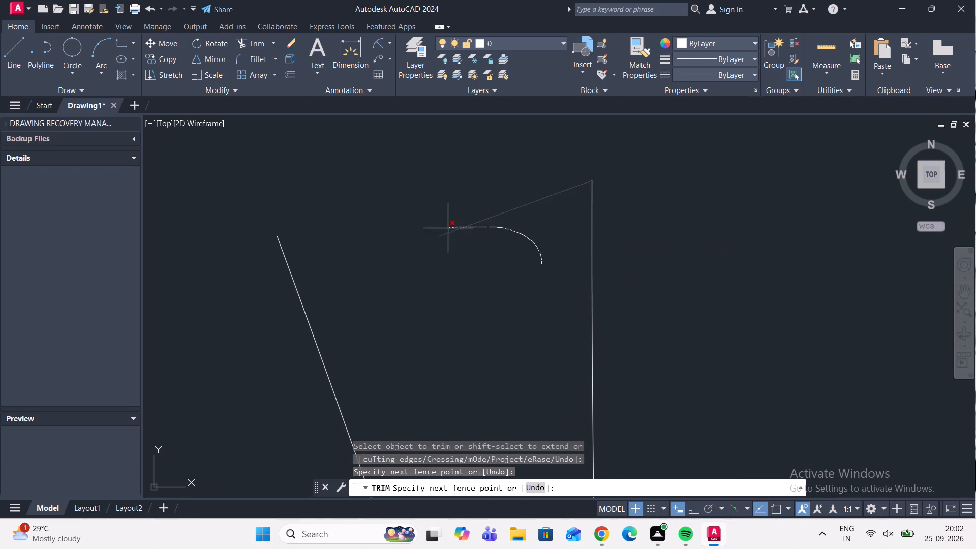
left_click_drag(447, 228, 423, 235)
Trim the arc end that overshoots the crossing, farther from the centreline, at the first scallop tip clockwise from the vertical centreline's top end.
scroll(446, 261, "down", 8)
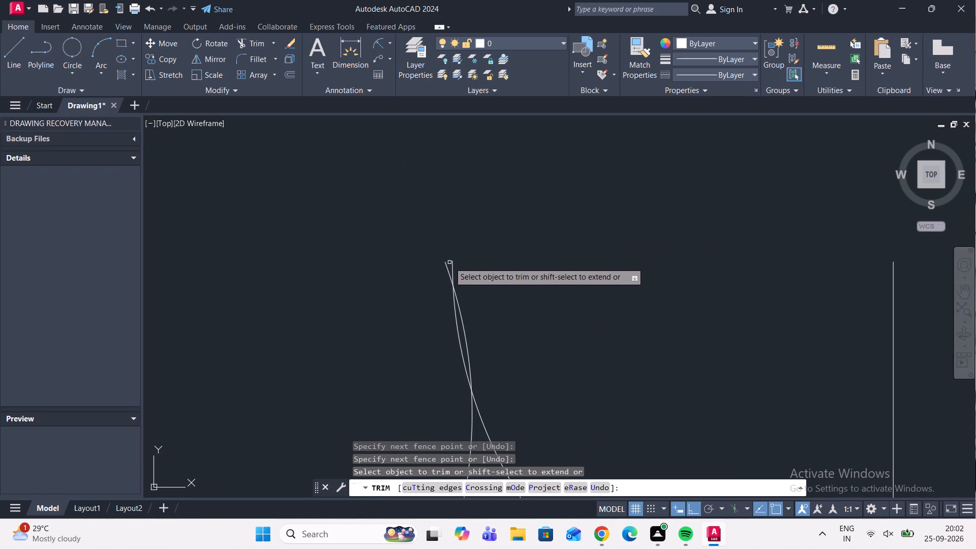
middle_click_drag(621, 285, 276, 295)
middle_click_drag(633, 289, 364, 299)
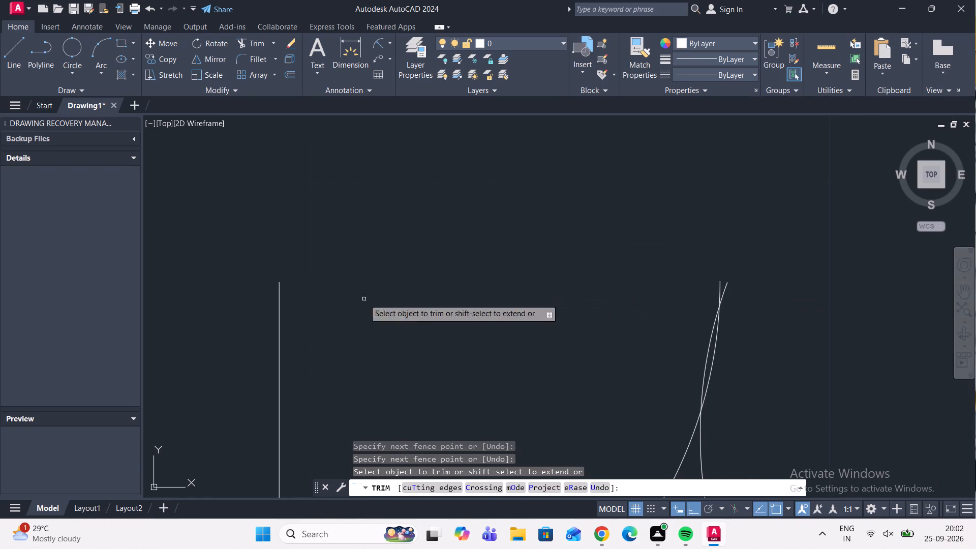
middle_click_drag(598, 313, 275, 265)
scroll(438, 263, "down", 3)
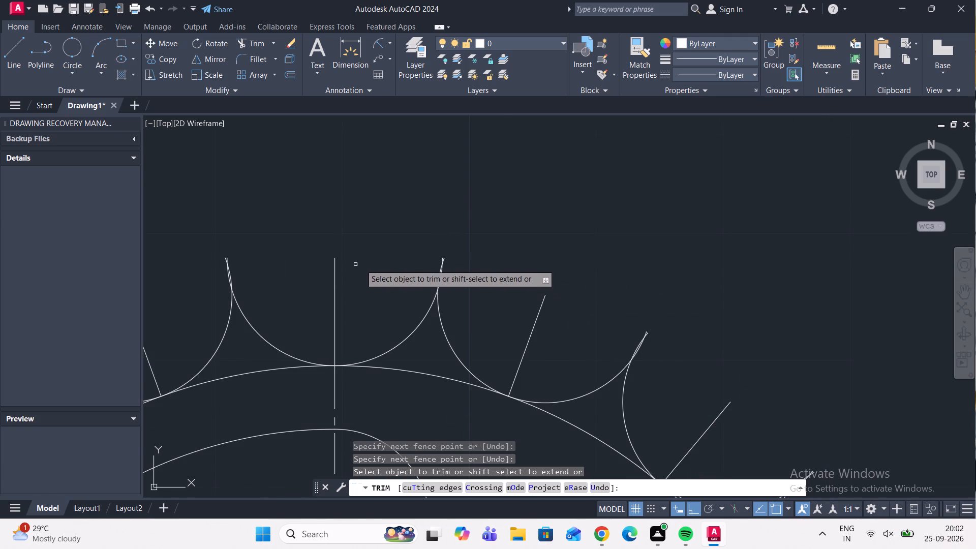
scroll(449, 260, "up", 6)
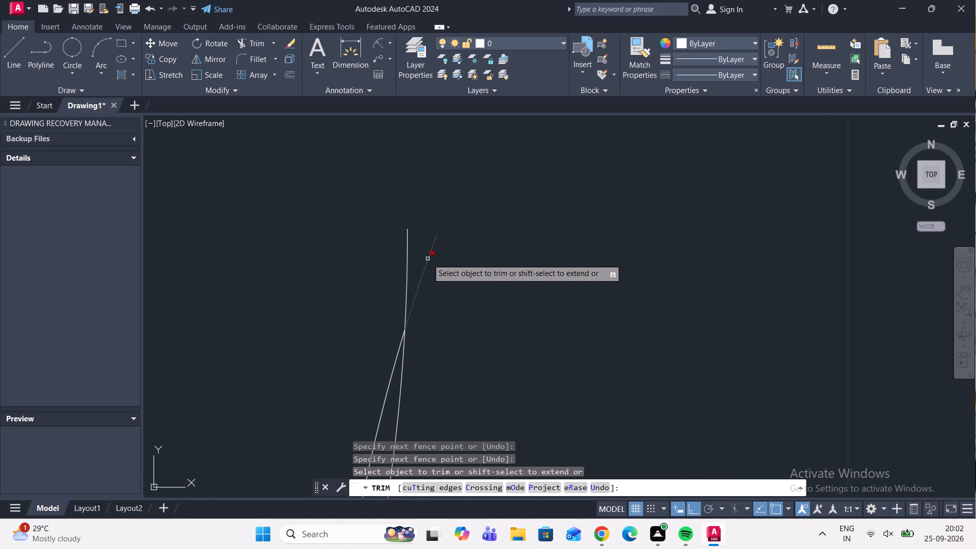
left_click(428, 258)
Trim the arc end overshooting on the clockwise side of the crossing at the second scallop tip clockwise from the vertical centreline's top end.
scroll(450, 269, "down", 5)
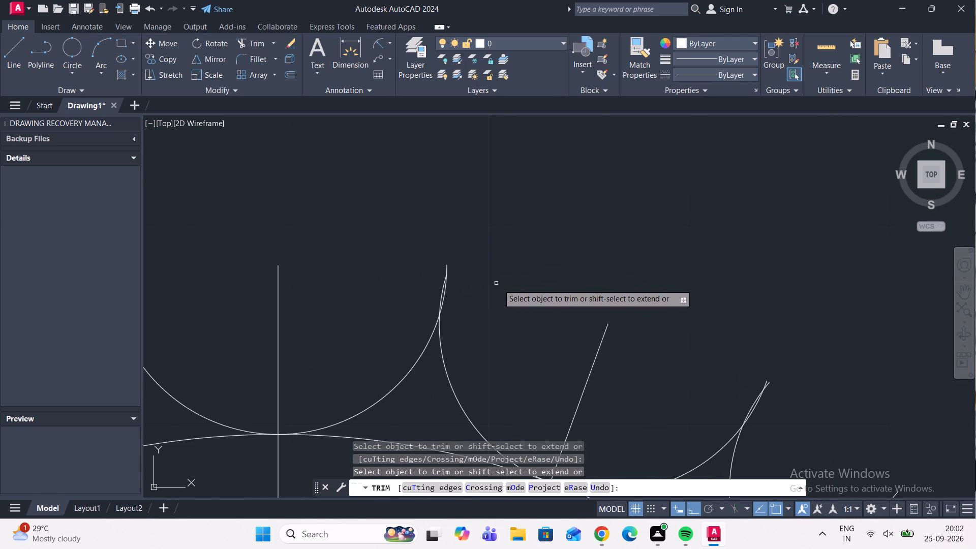
middle_click_drag(709, 370, 332, 210)
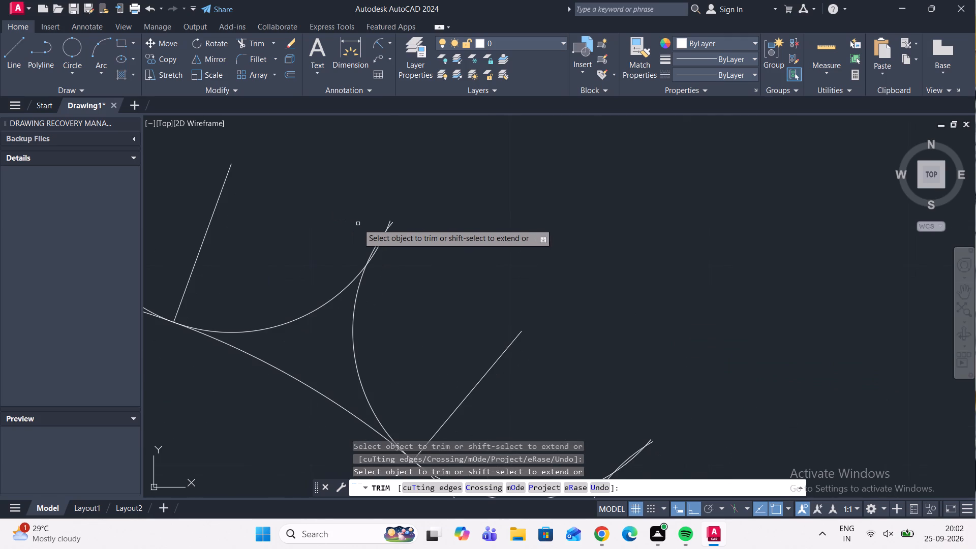
scroll(372, 223, "up", 4)
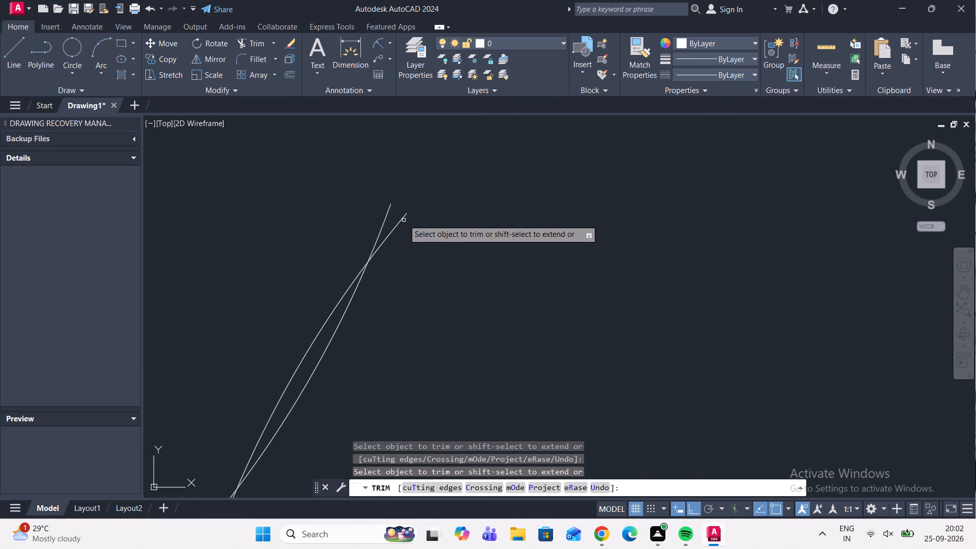
left_click(403, 219)
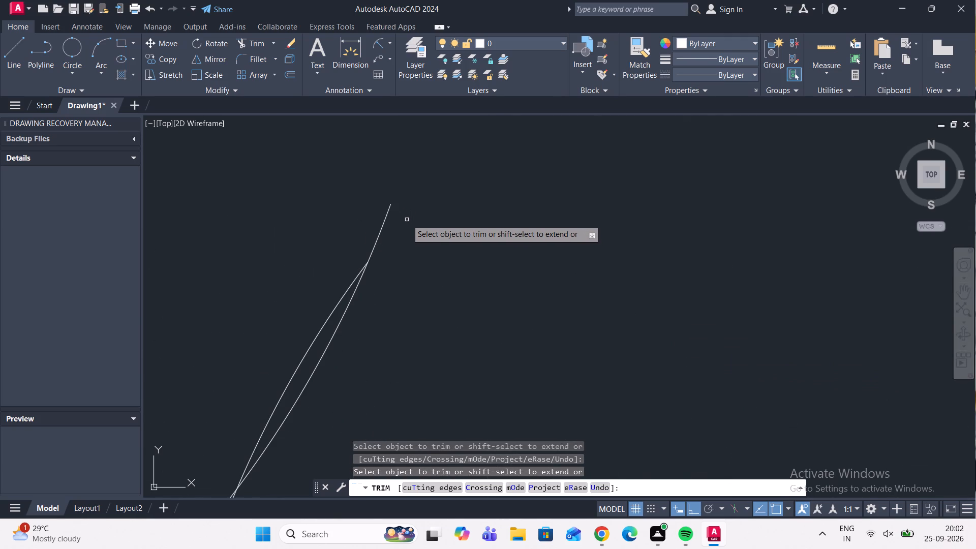
Trim the arc end overshooting on the clockwise side of the crossing at the third scallop tip clockwise from the vertical centreline's top end.
scroll(408, 220, "down", 5)
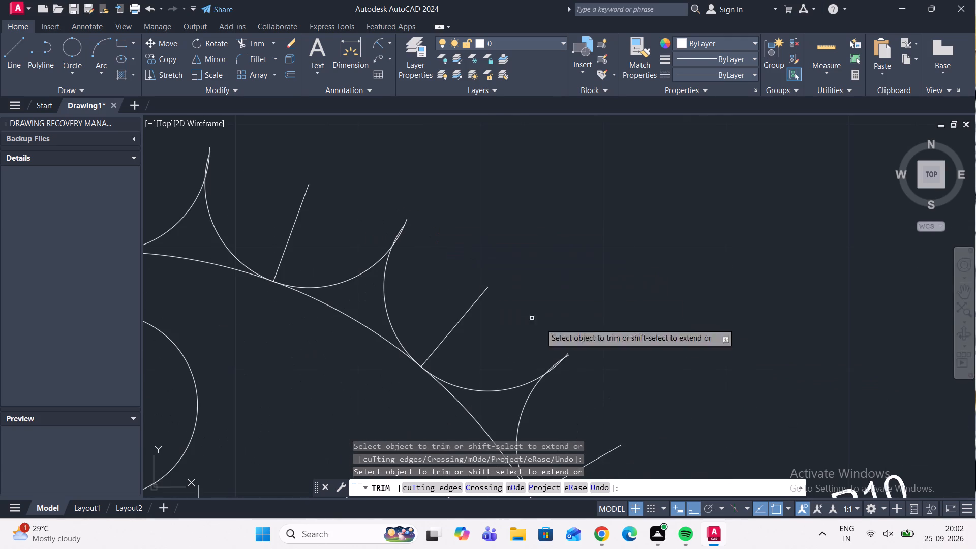
scroll(568, 360, "up", 5)
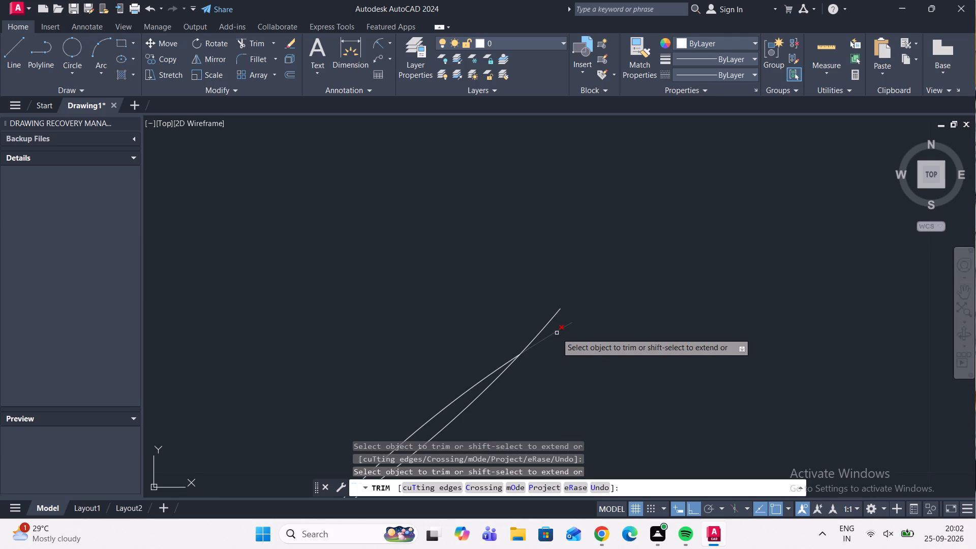
left_click(557, 333)
Trim the arc end overshooting on the clockwise side of the crossing at the fourth scallop tip clockwise from the vertical centreline's top end.
scroll(505, 279, "down", 9)
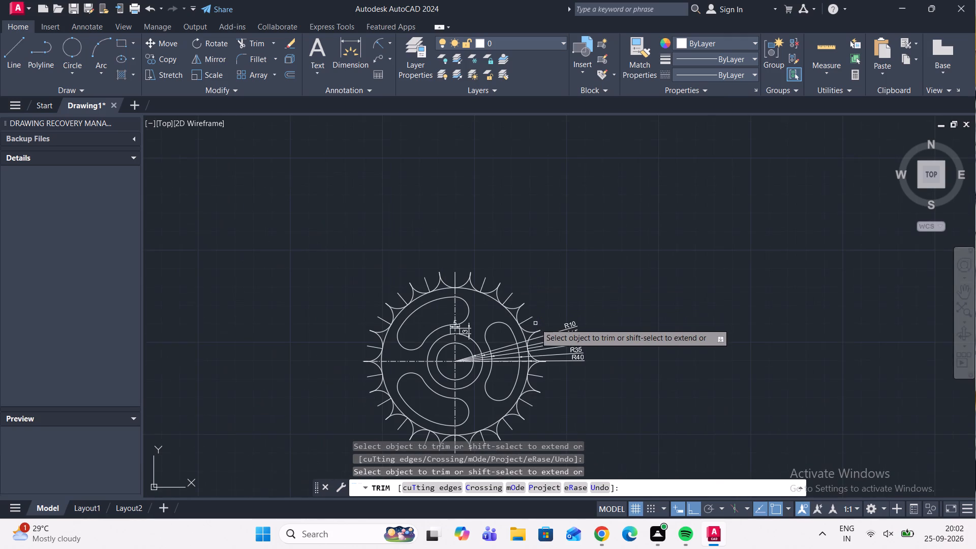
scroll(538, 331, "up", 6)
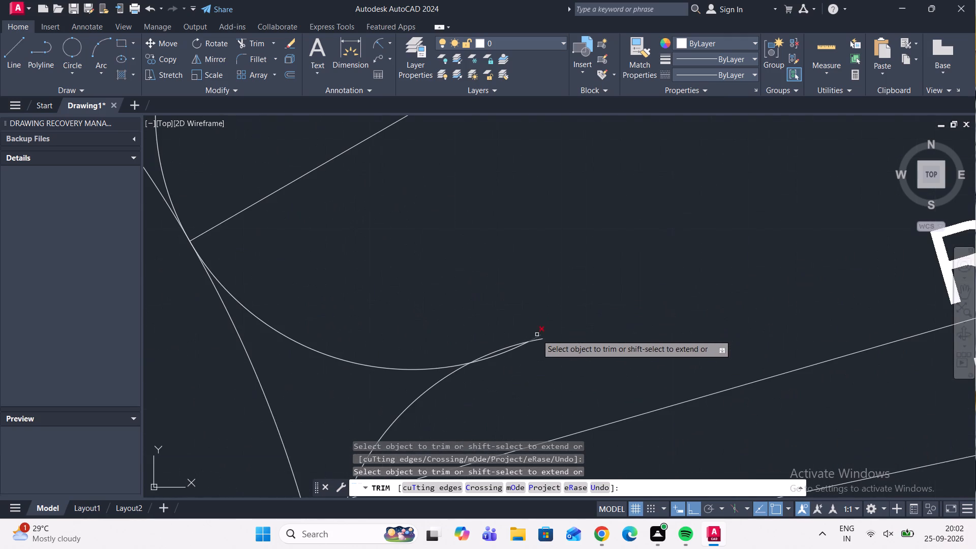
scroll(537, 341, "up", 5)
left_click(538, 328)
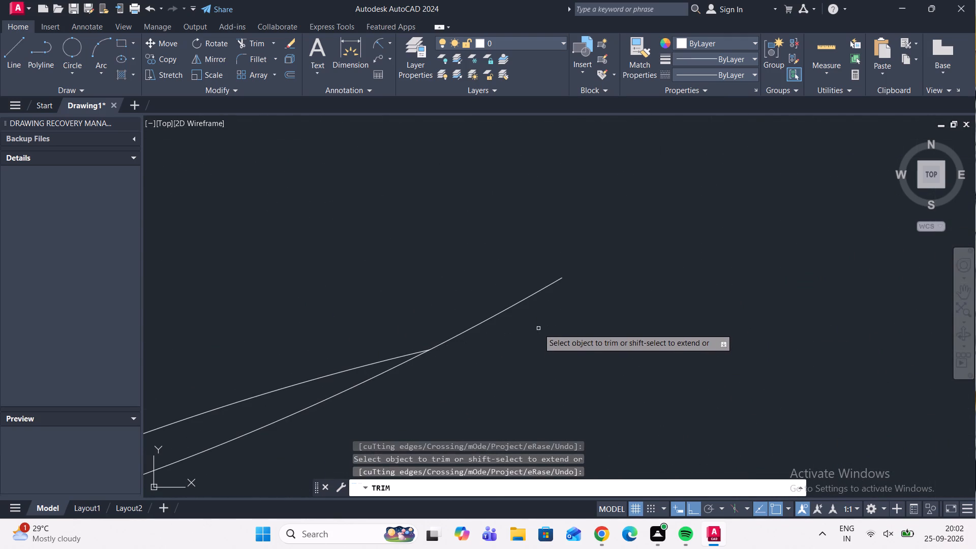
Trim the arc end overshooting below the horizontal centreline at the scallop tip on that centreline's right end.
scroll(538, 326, "down", 11)
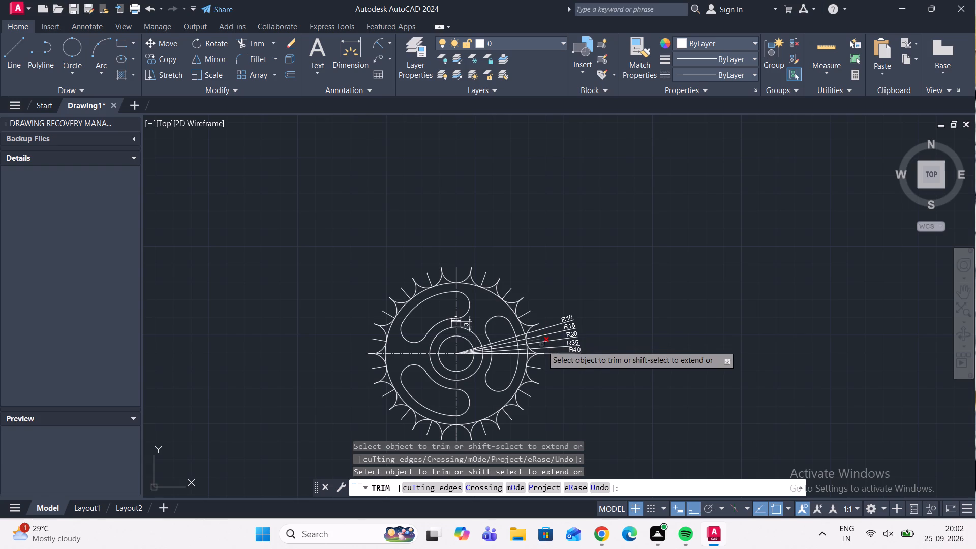
scroll(542, 357, "up", 9)
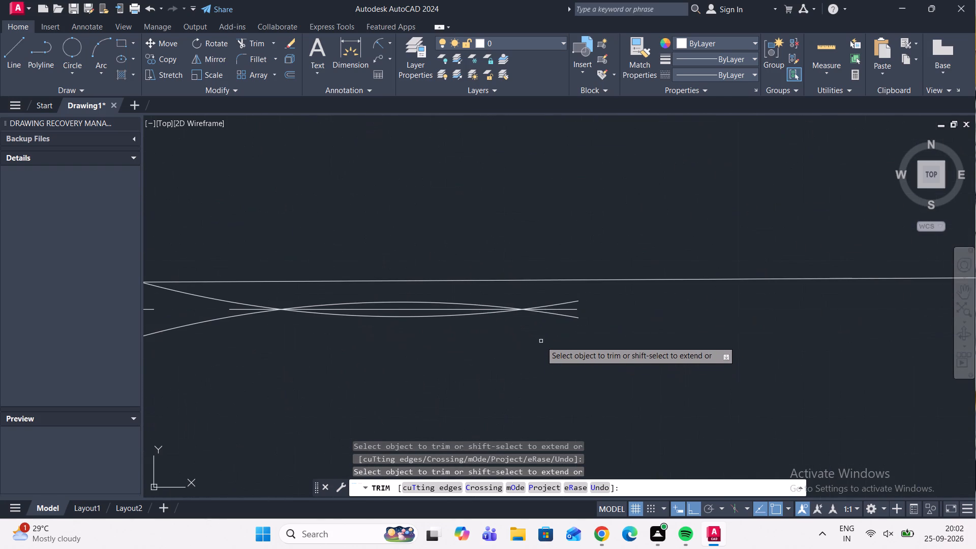
scroll(555, 314, "up", 4)
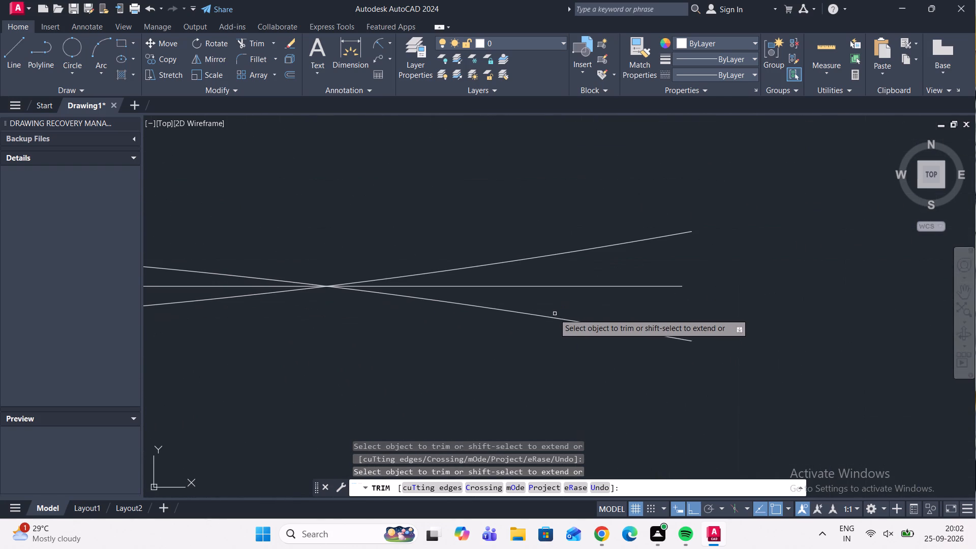
left_click(554, 316)
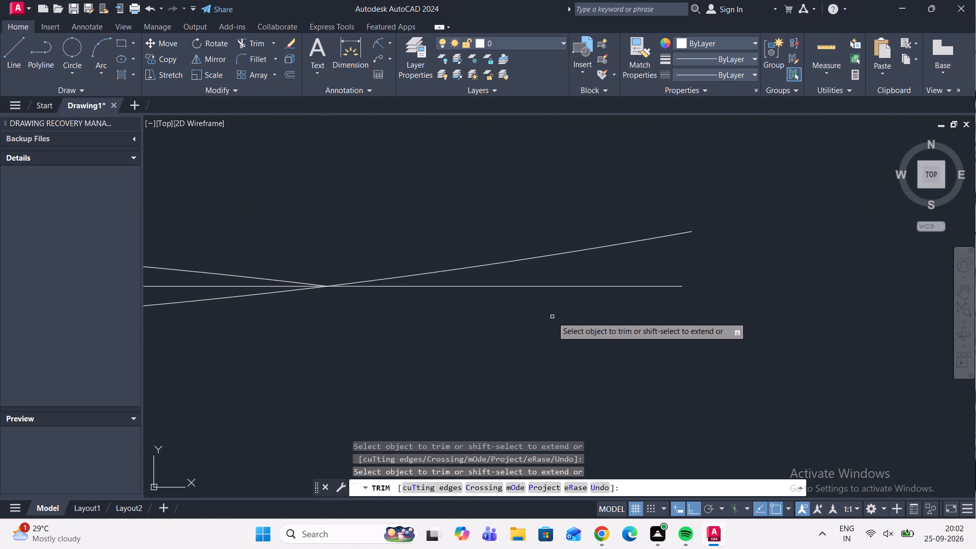
Trim the arc end overshooting on the clockwise side at the first scallop tip clockwise from the horizontal centreline's right end.
scroll(552, 317, "down", 9)
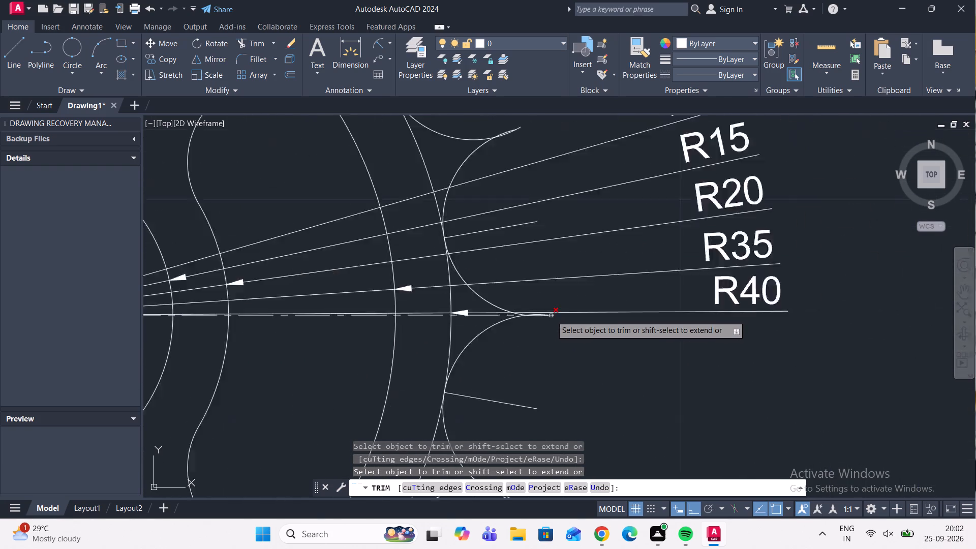
scroll(536, 346, "down", 3)
scroll(532, 387, "up", 3)
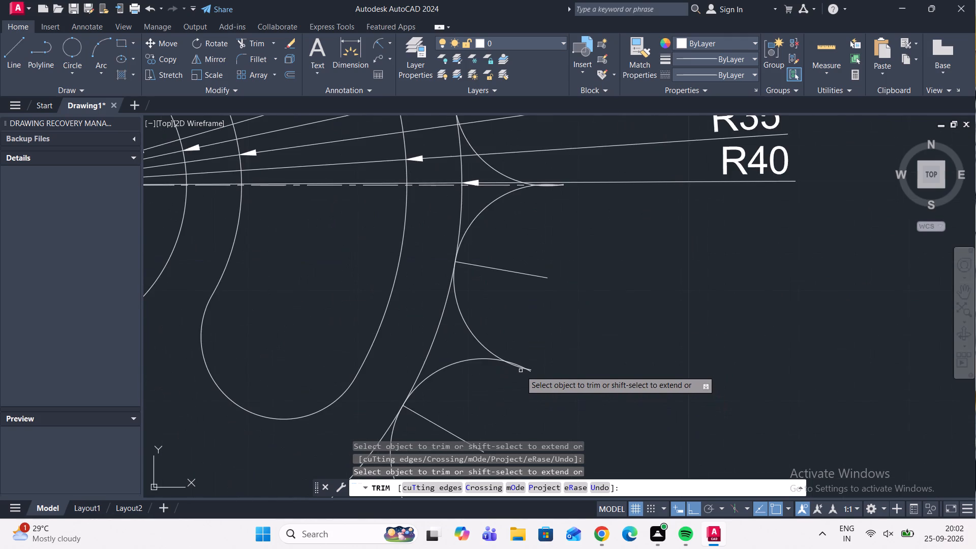
scroll(521, 371, "up", 4)
left_click(557, 370)
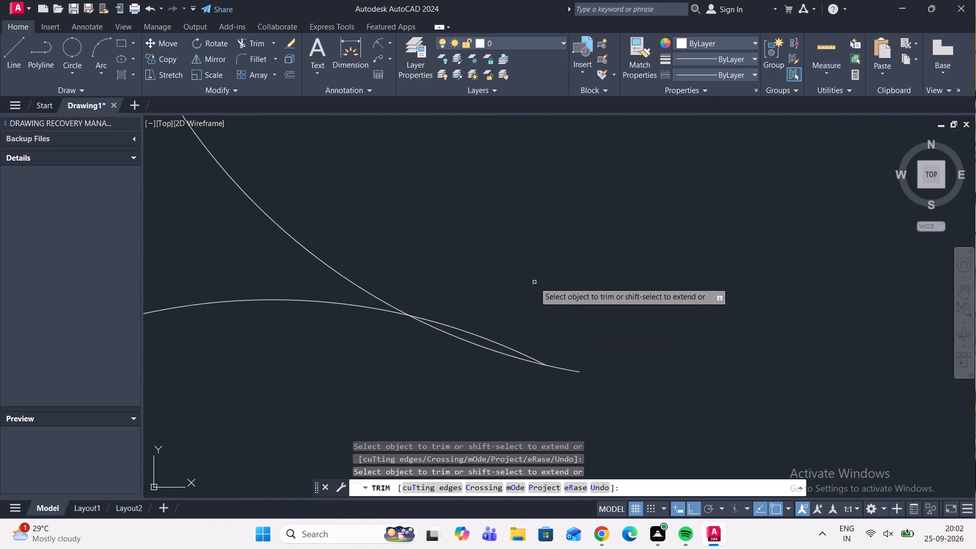
Trim the arc end overshooting on the clockwise side at the second scallop tip clockwise from the horizontal centreline's right end.
scroll(536, 281, "down", 8)
scroll(518, 345, "up", 5)
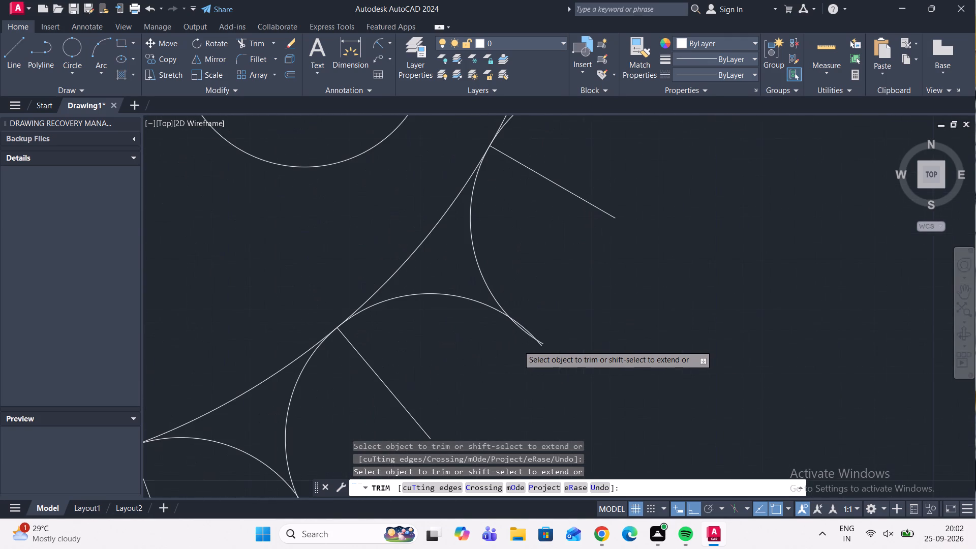
scroll(536, 345, "up", 6)
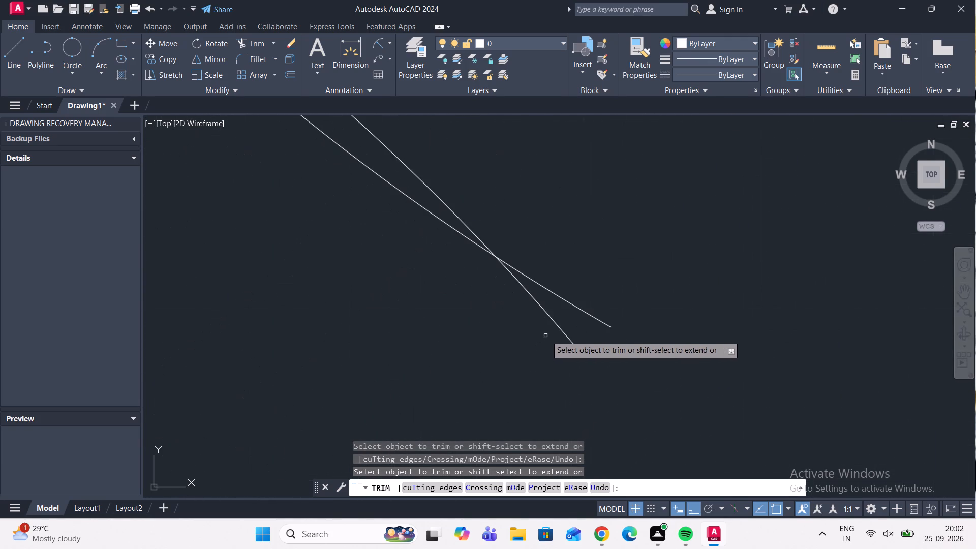
left_click(556, 327)
Trim the arc end overshooting on the clockwise side at the third scallop tip clockwise from the horizontal centreline's right end.
scroll(509, 319, "down", 8)
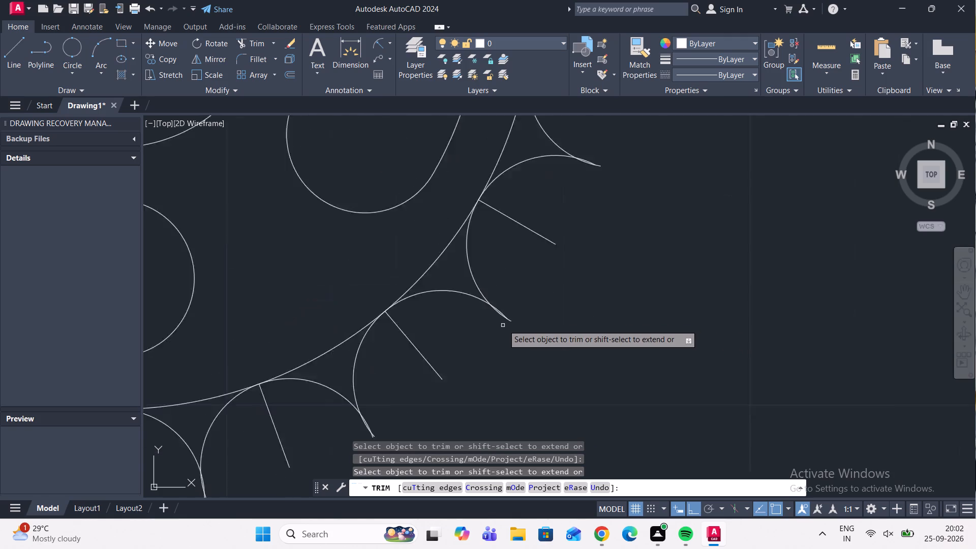
scroll(503, 325, "down", 2)
scroll(471, 352, "up", 5)
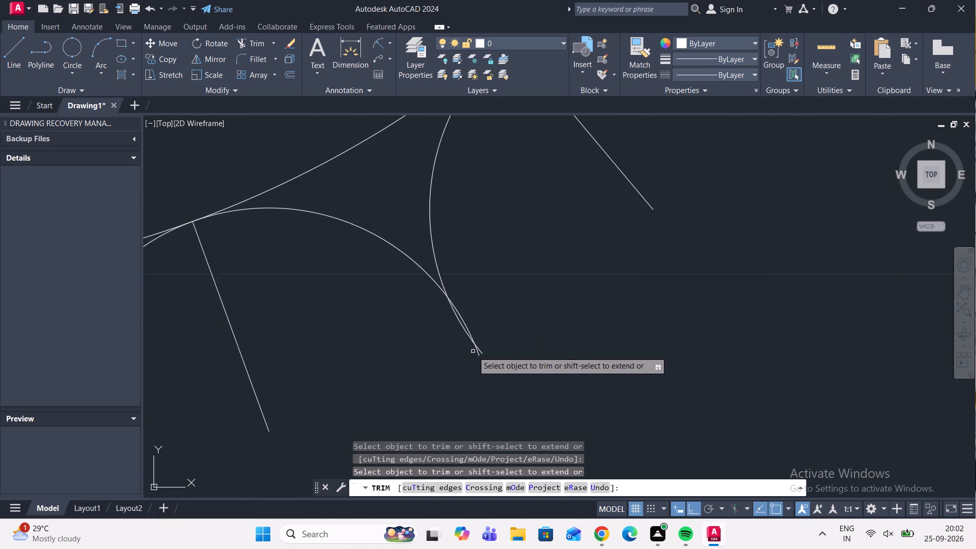
scroll(482, 354, "up", 5)
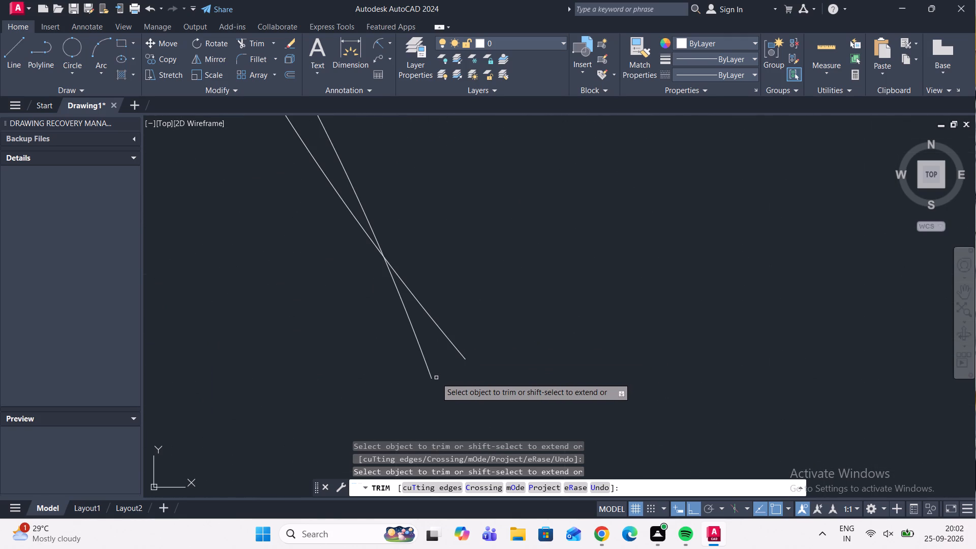
left_click(432, 379)
Trim the arc end overshooting toward the vertical centreline at the last scallop tip before that centreline's bottom end, going clockwise.
scroll(432, 347, "down", 10)
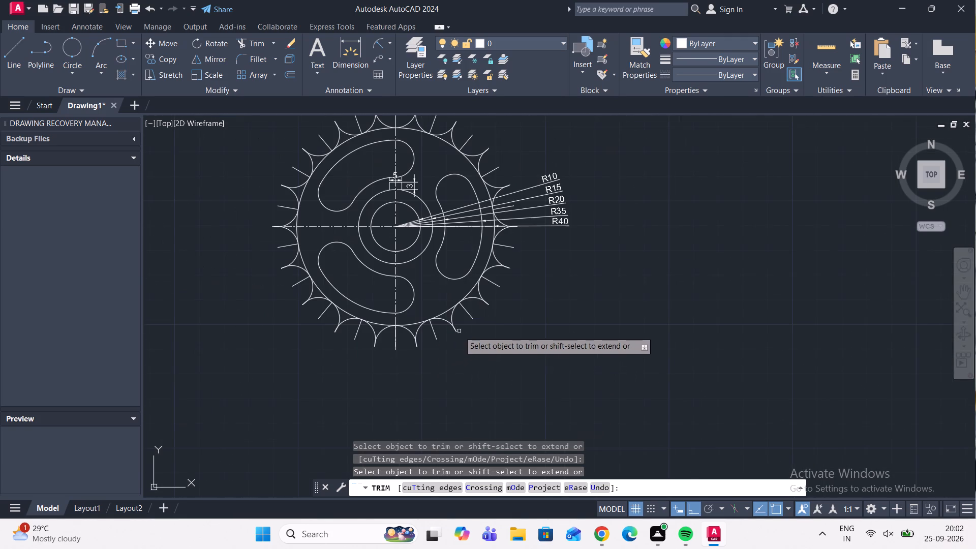
scroll(412, 346, "up", 6)
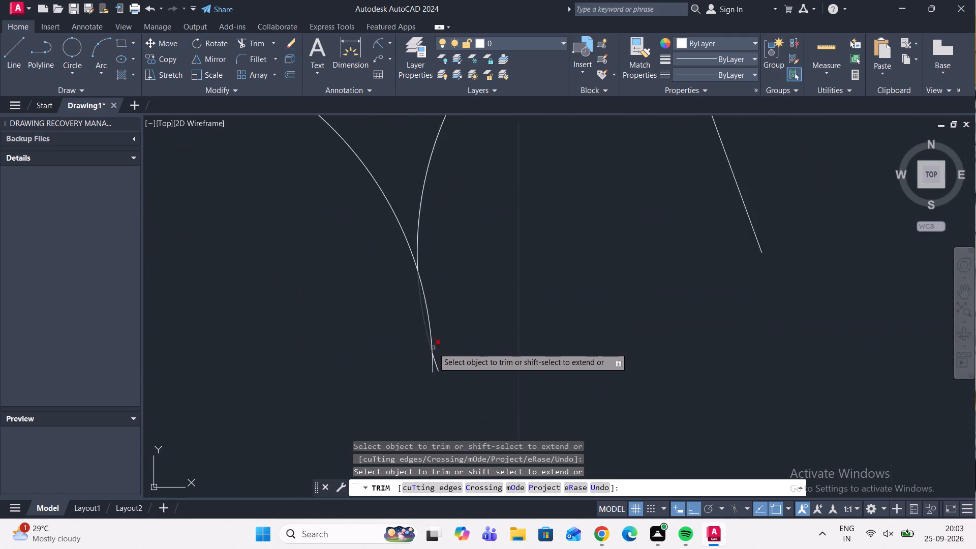
scroll(433, 348, "up", 3)
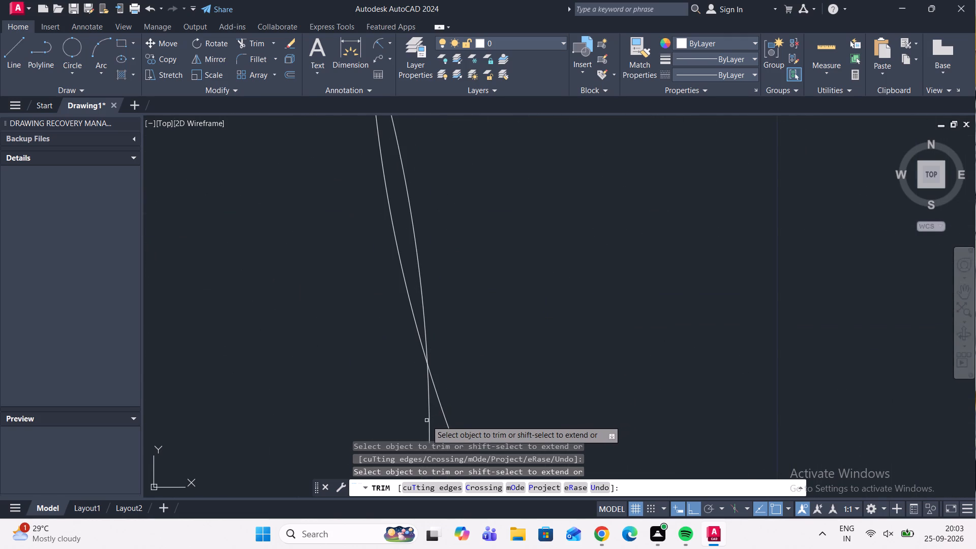
left_click(430, 418)
Trim the arc end overshooting away from the centreline at the first scallop tip clockwise from the vertical centreline's bottom end.
scroll(438, 311, "down", 8)
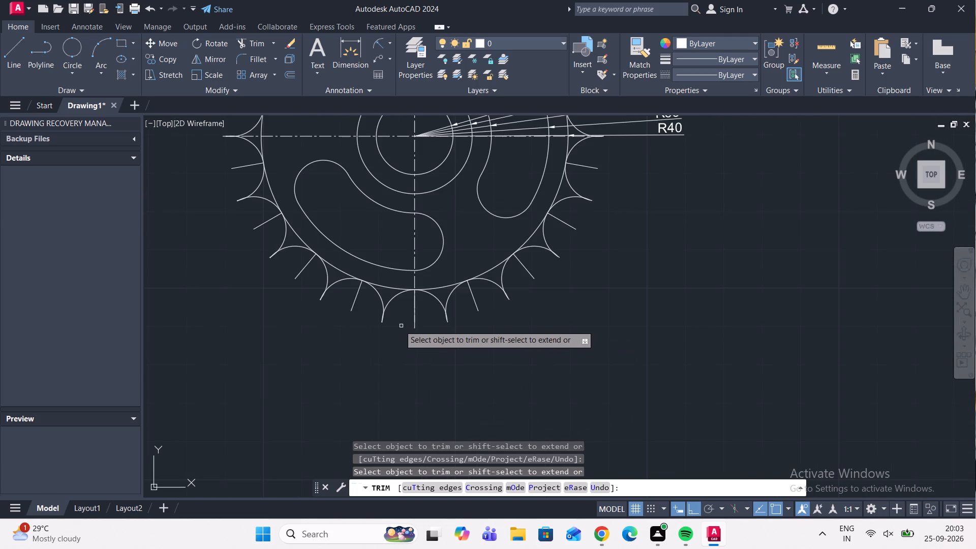
scroll(385, 317, "up", 10)
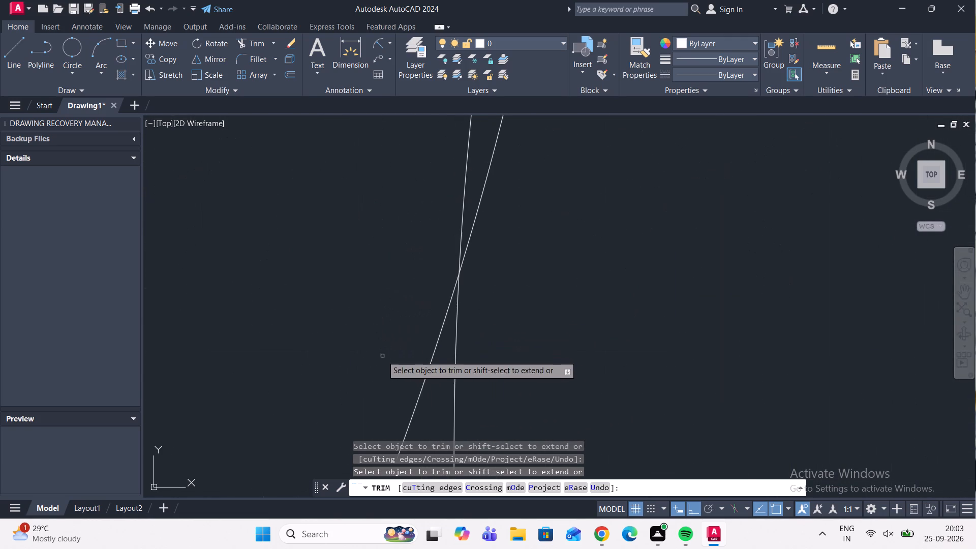
left_click(423, 383)
Trim the arc end overshooting on the clockwise side at the second scallop tip clockwise from the vertical centreline's bottom end.
scroll(362, 335, "down", 5)
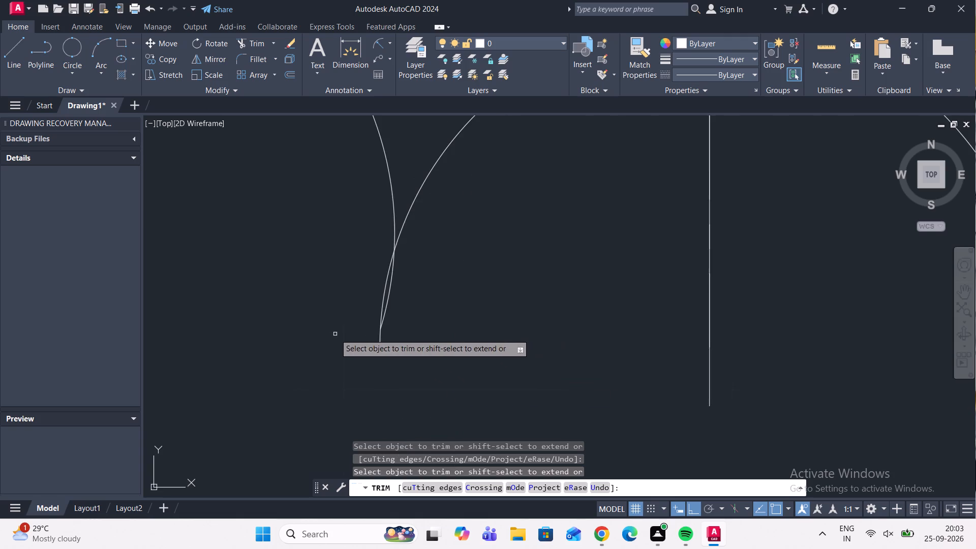
scroll(339, 337, "down", 4)
middle_click_drag(330, 343, 380, 364)
scroll(315, 322, "up", 4)
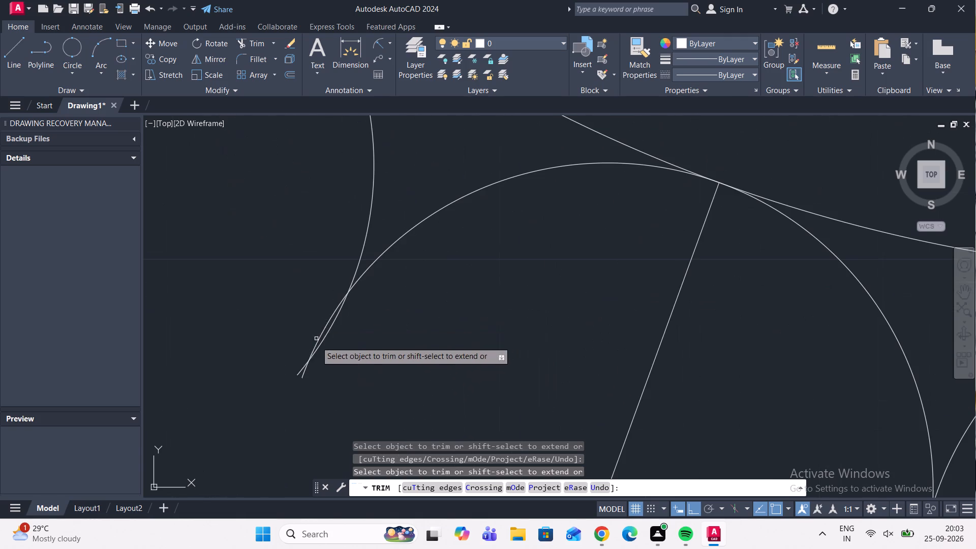
left_click(299, 373)
Trim the arc end overshooting on the clockwise side at the third scallop tip clockwise from the vertical centreline's bottom end.
scroll(269, 328, "down", 4)
middle_click_drag(273, 326, 273, 329)
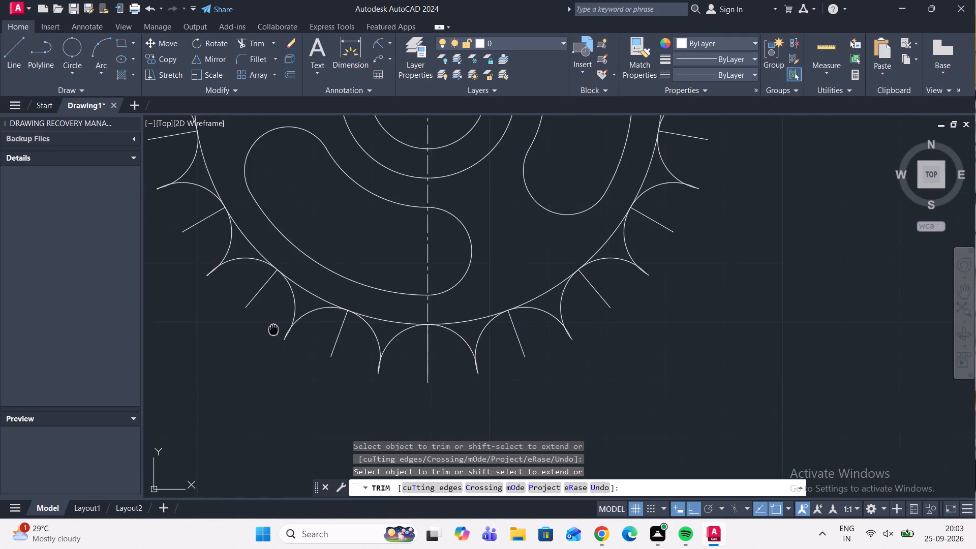
middle_click_drag(273, 329, 420, 376)
scroll(350, 322, "up", 4)
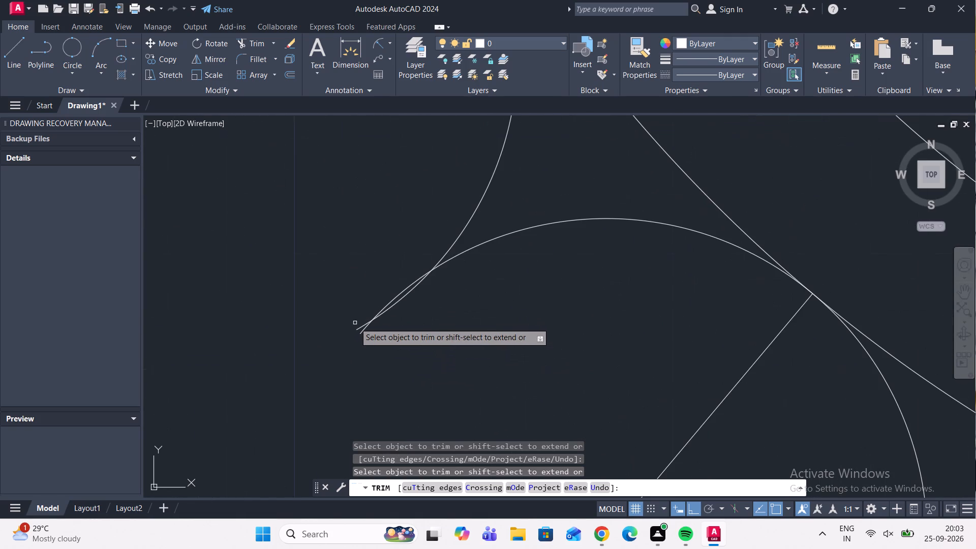
scroll(360, 324, "up", 3)
left_click_drag(362, 314, 359, 356)
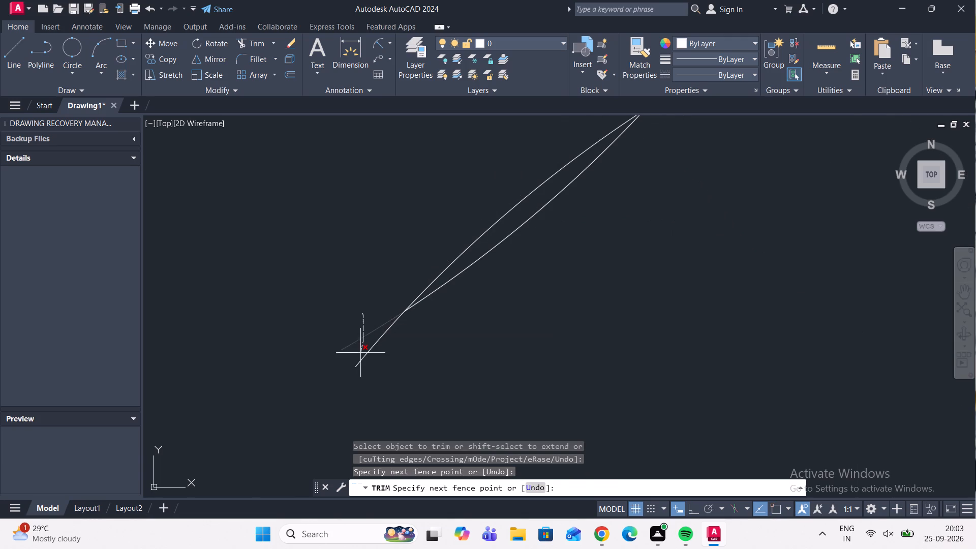
left_click_drag(359, 356, 335, 357)
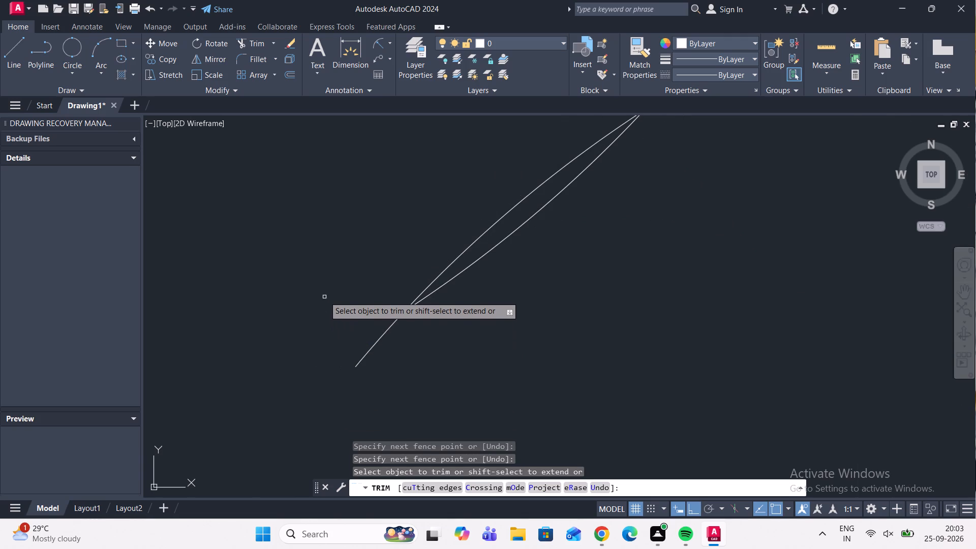
Trim the arc end overshooting on the clockwise side at the fourth scallop tip clockwise from the vertical centreline's bottom end.
scroll(324, 296, "down", 6)
middle_click_drag(310, 268, 368, 353)
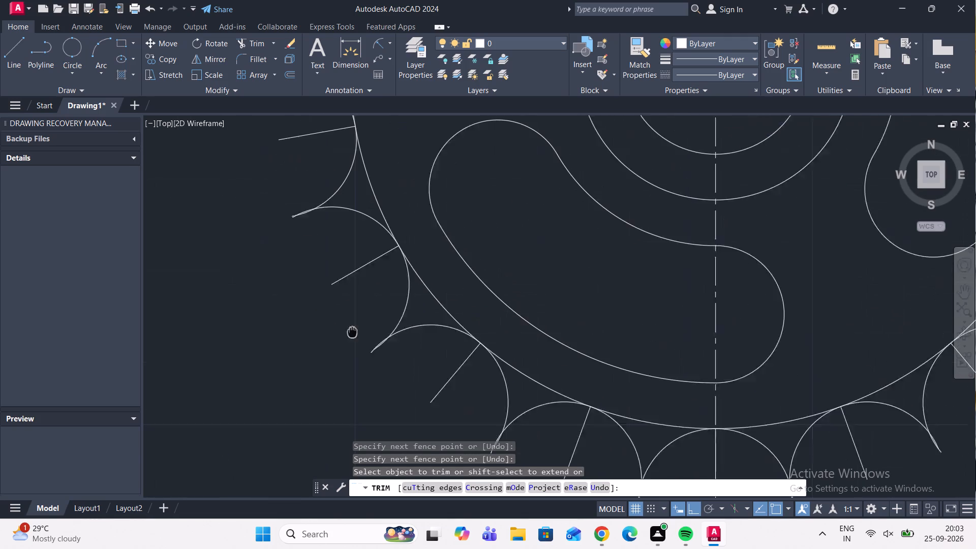
middle_click_drag(368, 353, 375, 361)
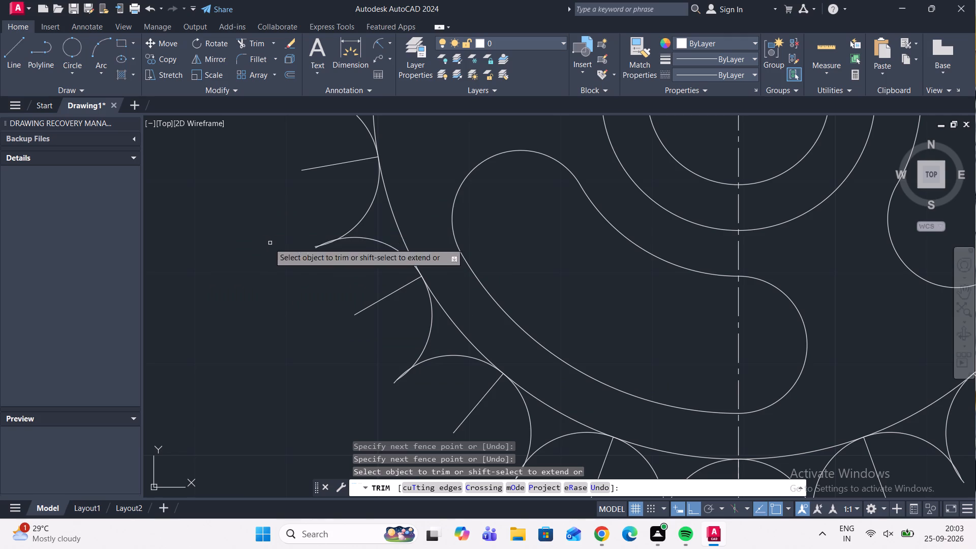
scroll(315, 243, "up", 3)
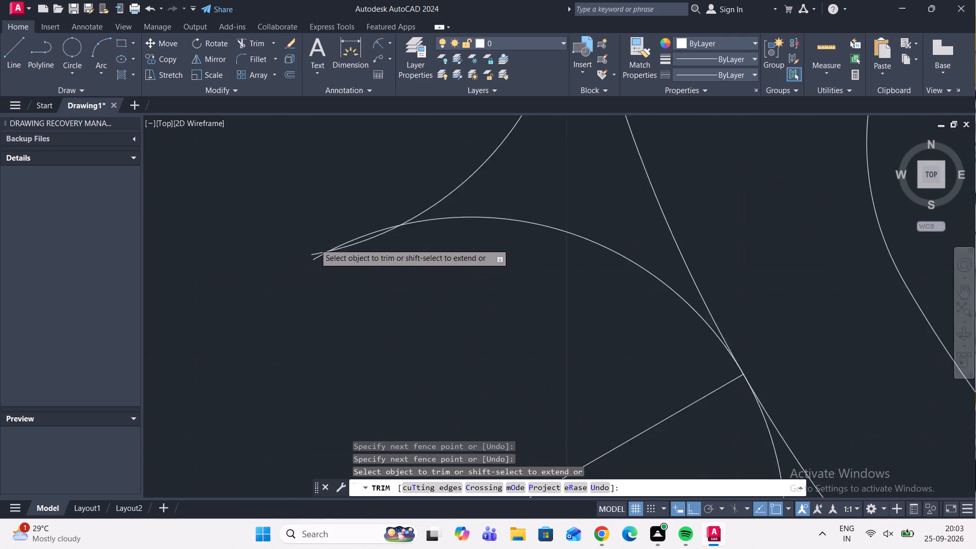
scroll(315, 243, "up", 5)
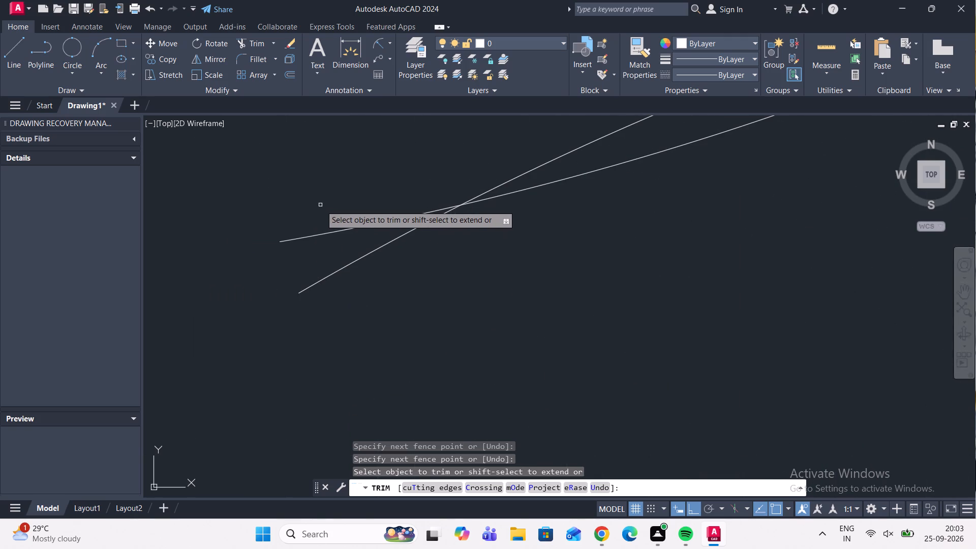
left_click_drag(323, 206, 278, 260)
Trim the arc end overshooting above the horizontal centreline at the scallop tip on that centreline's left end.
scroll(285, 216, "down", 4)
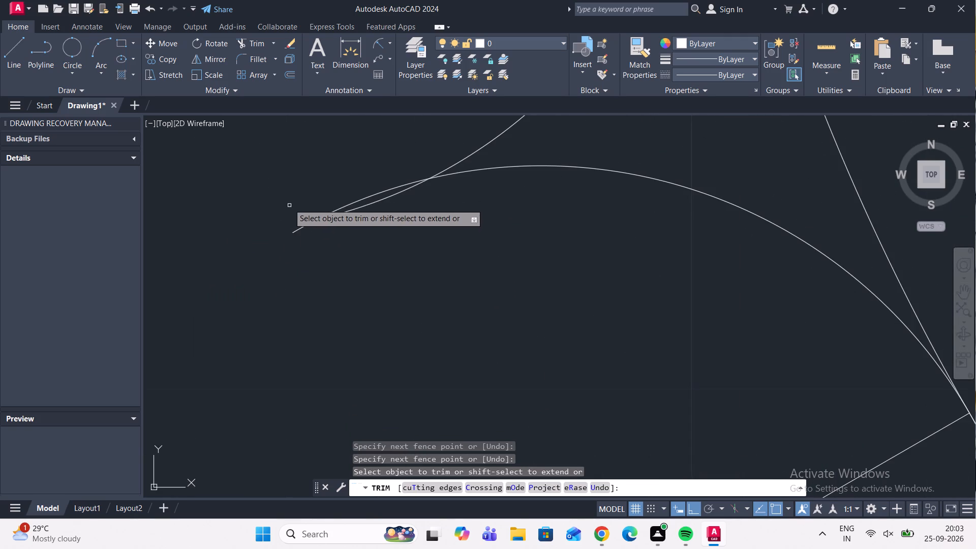
middle_click_drag(285, 190, 326, 338)
scroll(326, 336, "down", 3)
middle_click_drag(287, 251, 354, 386)
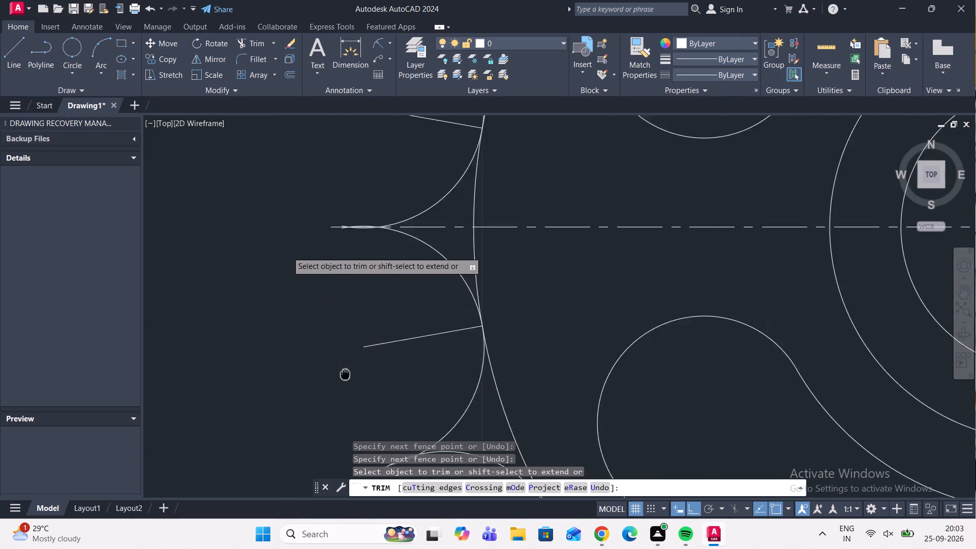
middle_click_drag(354, 386, 368, 411)
scroll(361, 266, "up", 5)
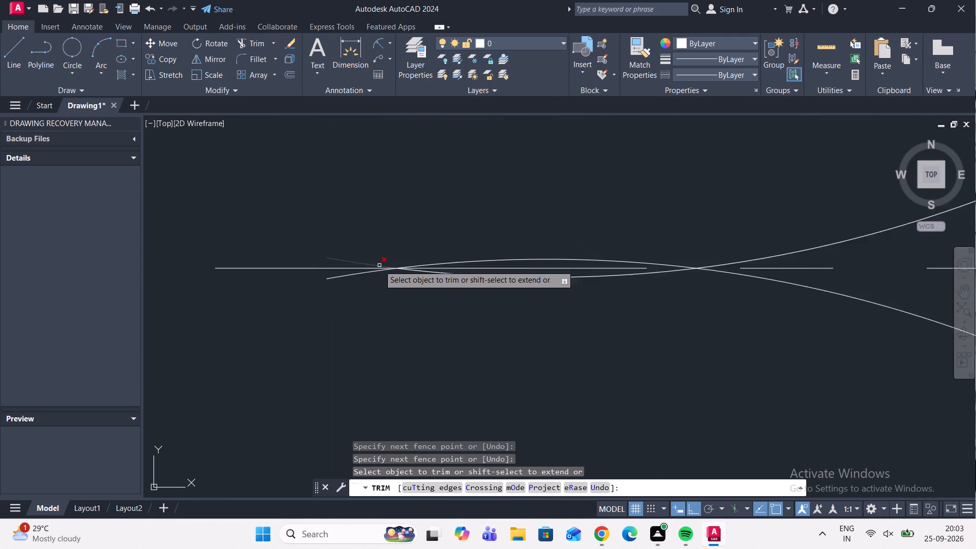
scroll(379, 265, "up", 3)
left_click_drag(361, 231, 298, 252)
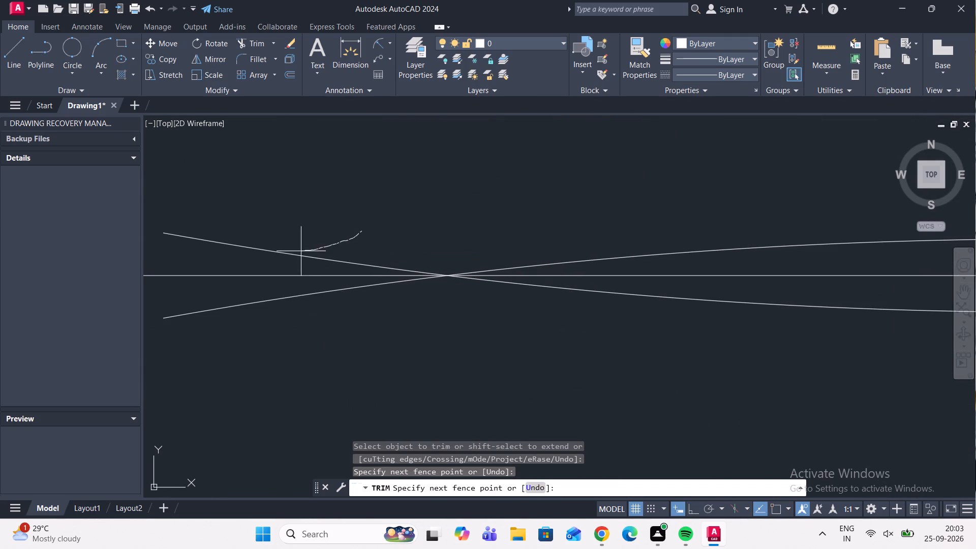
left_click_drag(298, 252, 270, 256)
Trim the arc end overshooting on the clockwise side at the first scallop tip clockwise from the horizontal centreline's left end.
scroll(308, 203, "down", 5)
middle_click_drag(329, 190, 331, 264)
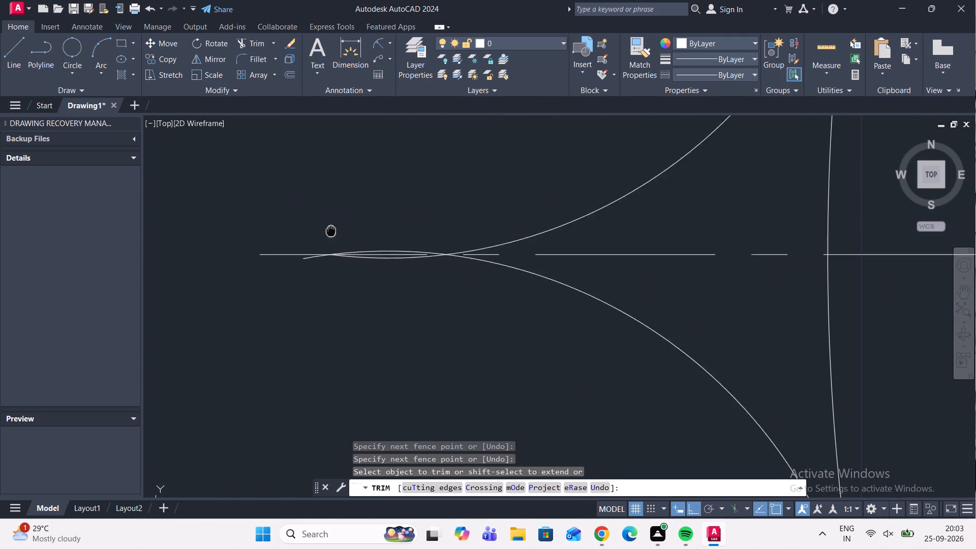
middle_click_drag(331, 264, 331, 395)
middle_click_drag(354, 321, 354, 399)
middle_click_drag(363, 298, 348, 424)
scroll(366, 348, "down", 1)
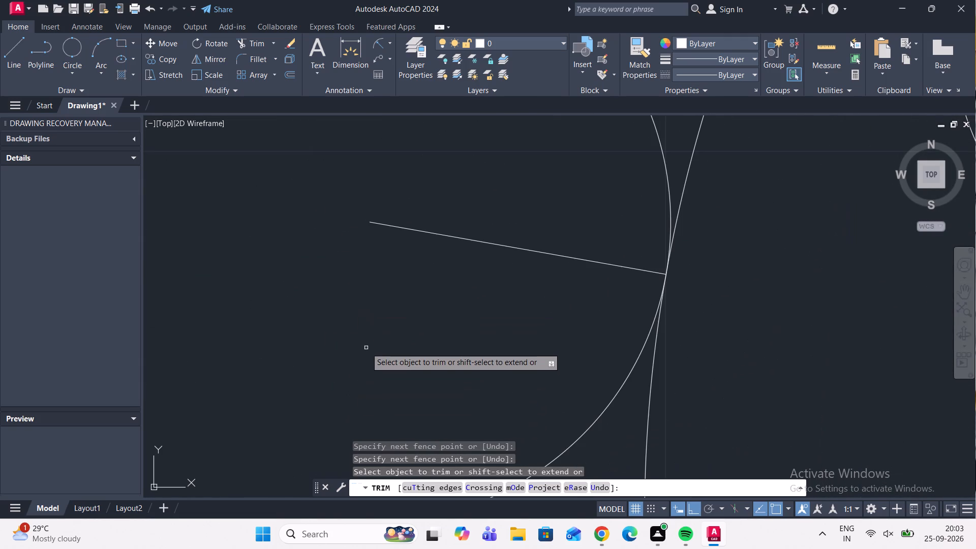
scroll(377, 329, "down", 1)
middle_click_drag(378, 334, 377, 400)
middle_click_drag(377, 342, 368, 437)
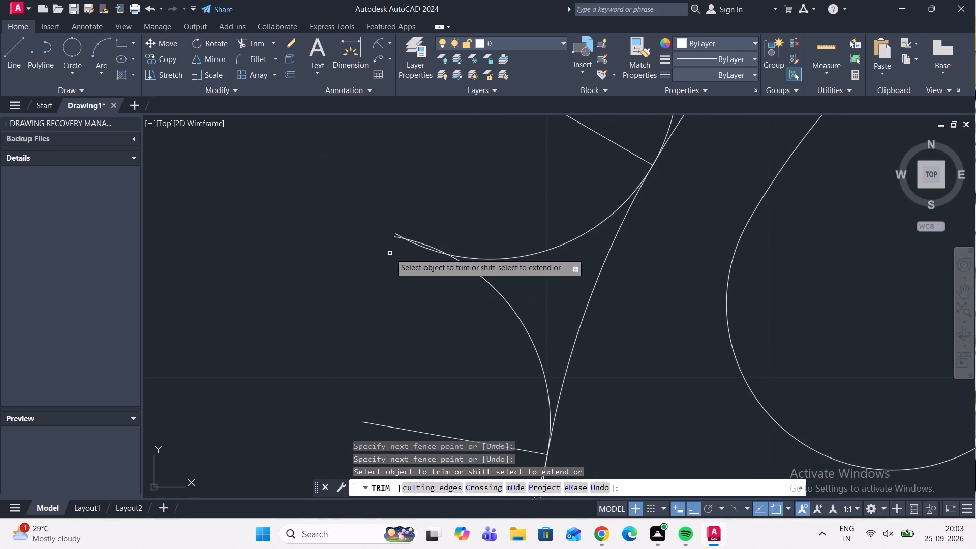
scroll(397, 227, "up", 4)
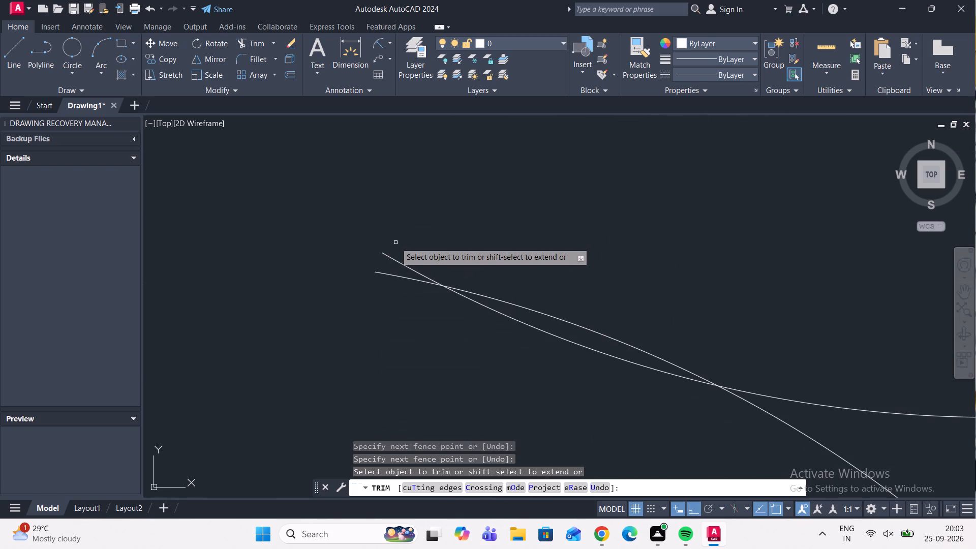
left_click_drag(402, 242, 354, 261)
scroll(404, 252, "up", 1)
scroll(385, 215, "down", 2)
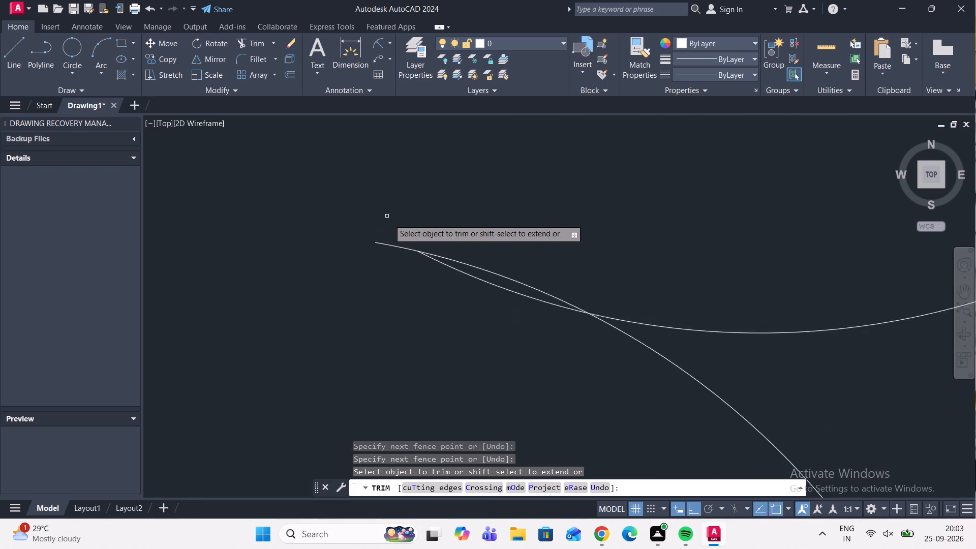
Trim the arc end overshooting on the clockwise side at the second scallop tip clockwise from the horizontal centreline's left end.
scroll(389, 219, "down", 1)
middle_click_drag(417, 212, 360, 388)
scroll(370, 362, "down", 3)
middle_click_drag(410, 319, 350, 433)
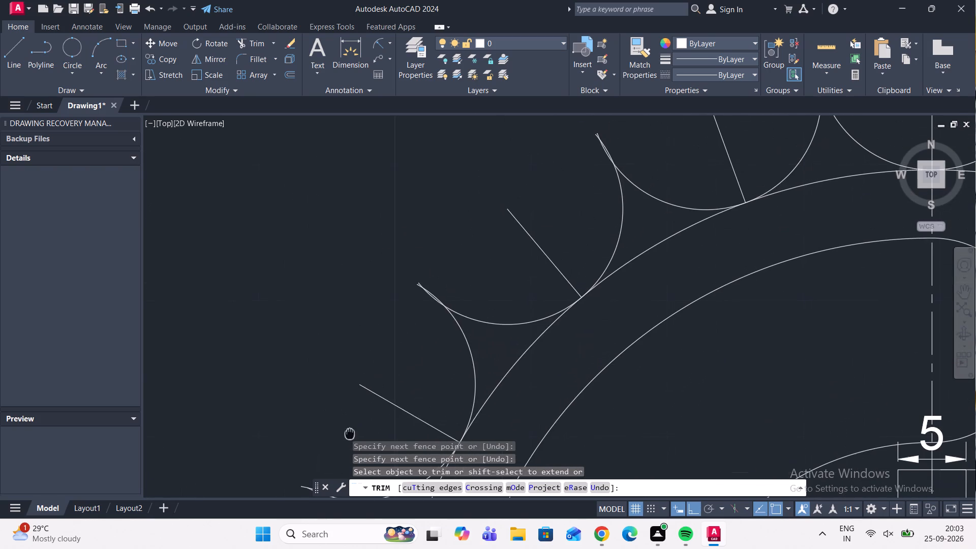
scroll(418, 294, "up", 4)
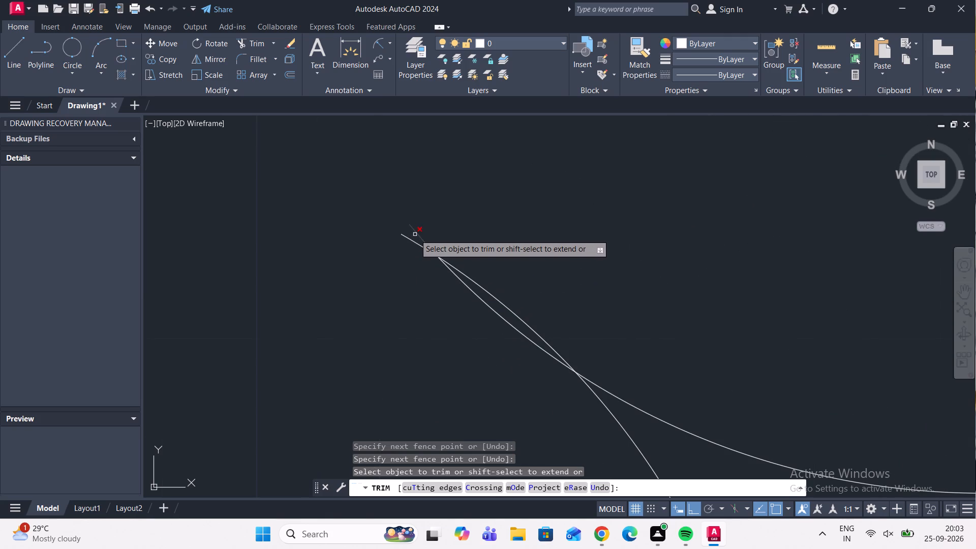
double_click(417, 233)
Trim the arc end overshooting on the clockwise side at the third scallop tip clockwise from the horizontal centreline's left end.
scroll(516, 229, "down", 3)
middle_click_drag(552, 221, 519, 280)
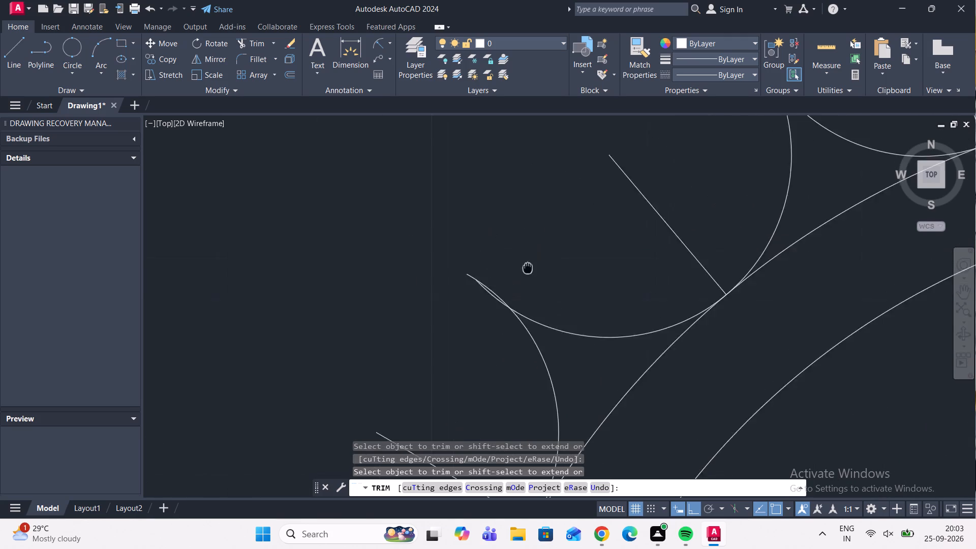
middle_click_drag(519, 280, 418, 396)
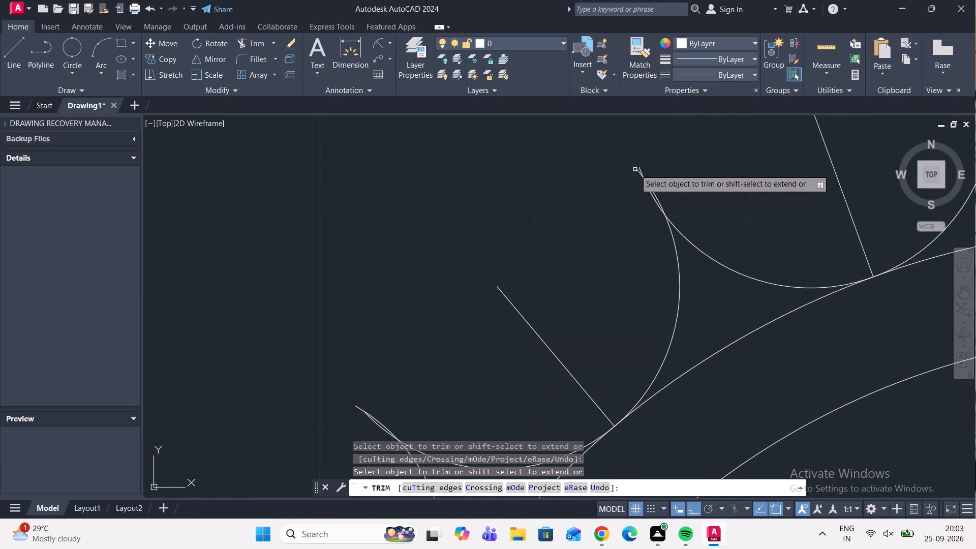
scroll(635, 169, "up", 3)
left_click(651, 168)
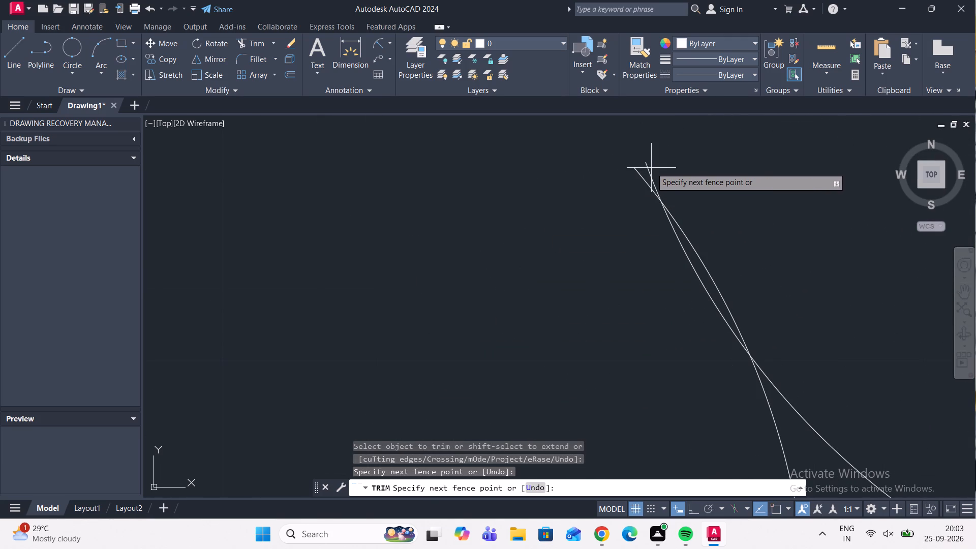
scroll(646, 174, "up", 1)
left_click(646, 173)
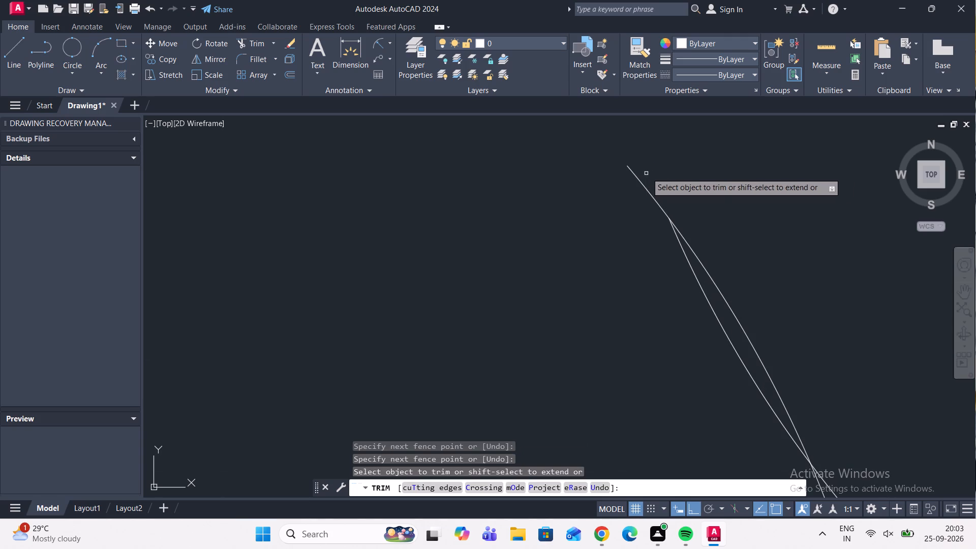
Trim the arc end overshooting toward the vertical centreline at the last scallop tip before that centreline's top end, going clockwise.
scroll(689, 174, "down", 2)
middle_click_drag(726, 168, 465, 245)
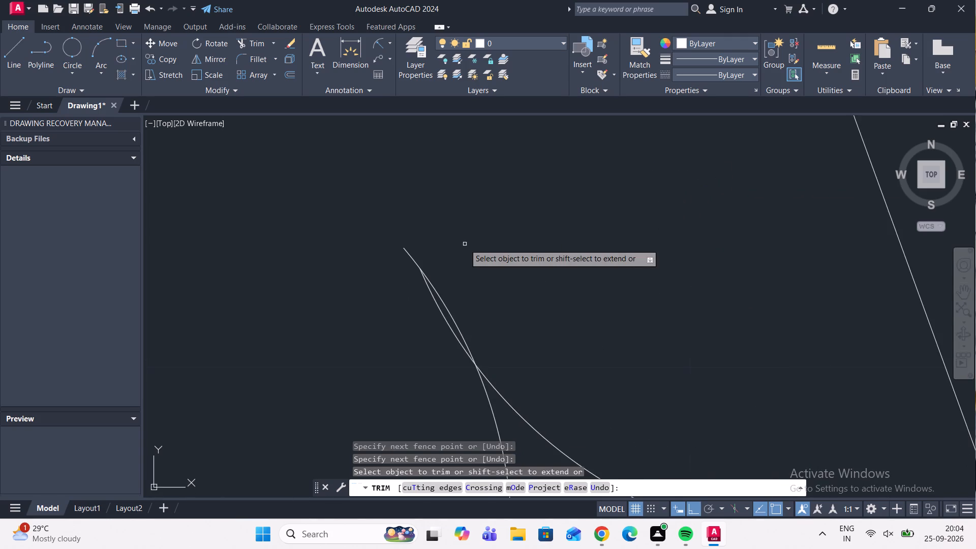
scroll(465, 244, "down", 2)
middle_click_drag(553, 225, 447, 311)
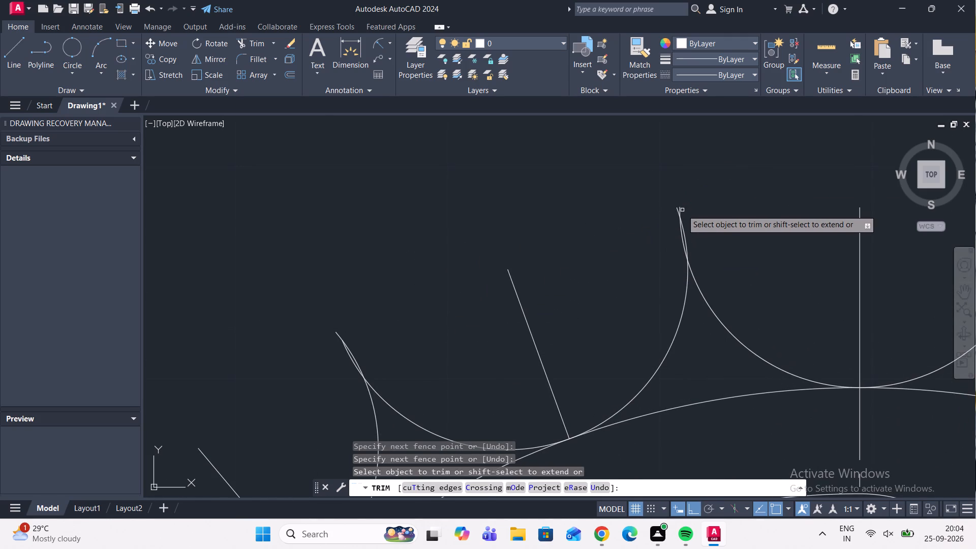
scroll(682, 210, "up", 8)
left_click_drag(670, 215, 655, 237)
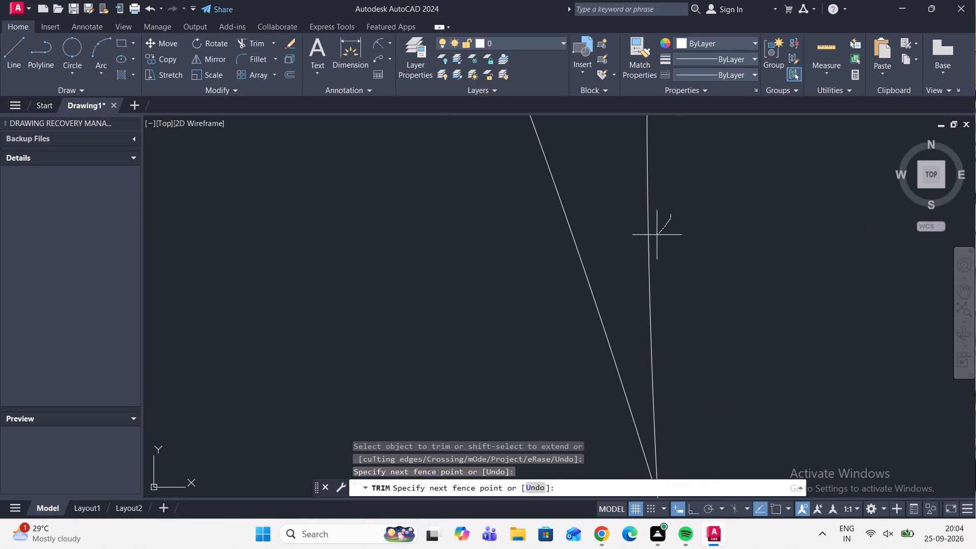
left_click_drag(655, 237, 630, 255)
scroll(625, 241, "down", 9)
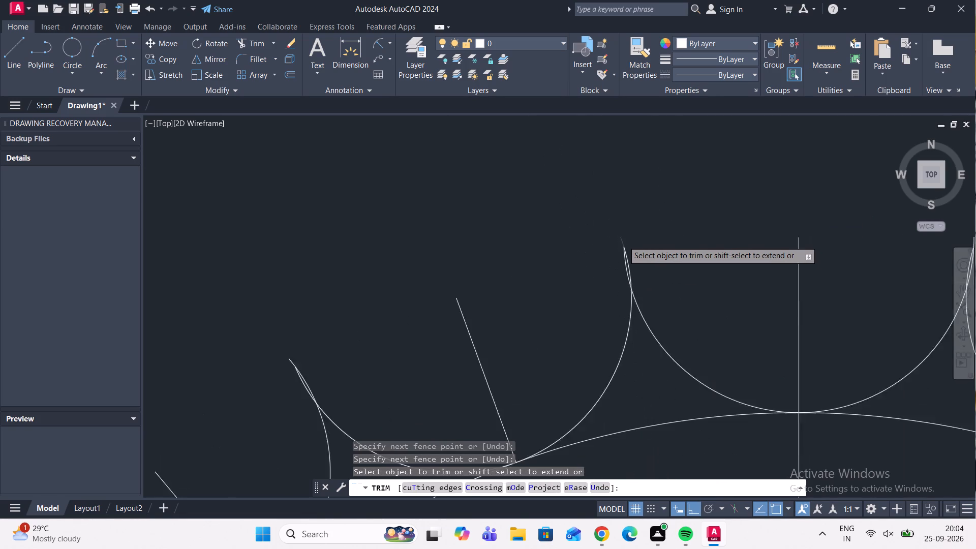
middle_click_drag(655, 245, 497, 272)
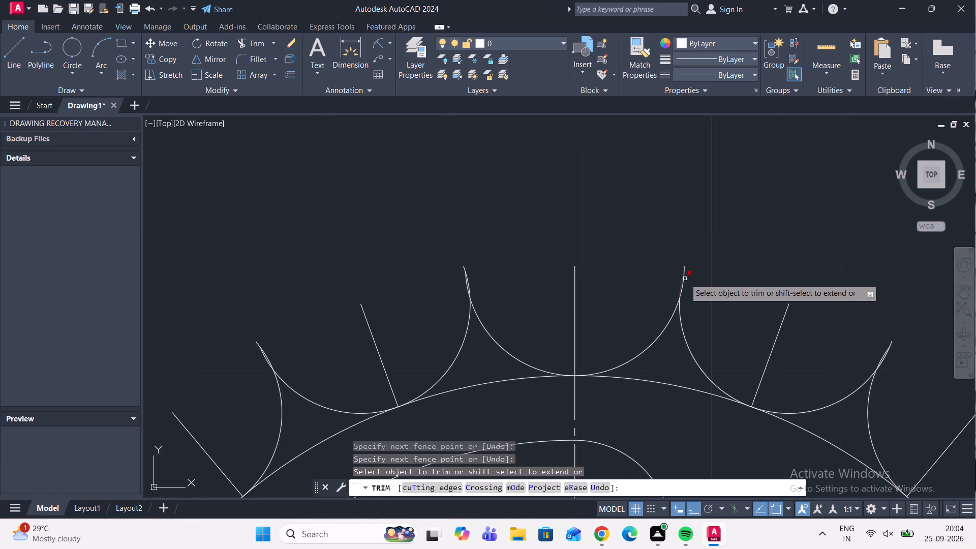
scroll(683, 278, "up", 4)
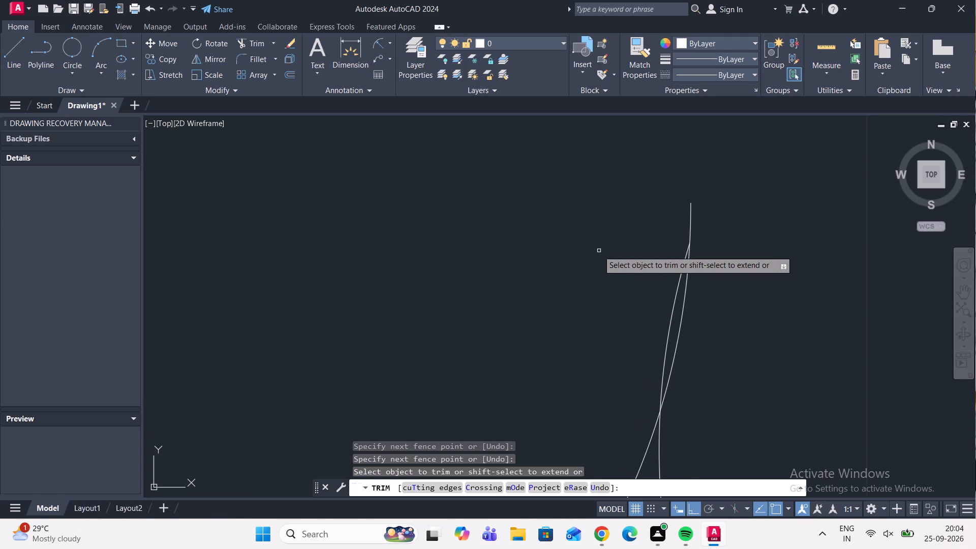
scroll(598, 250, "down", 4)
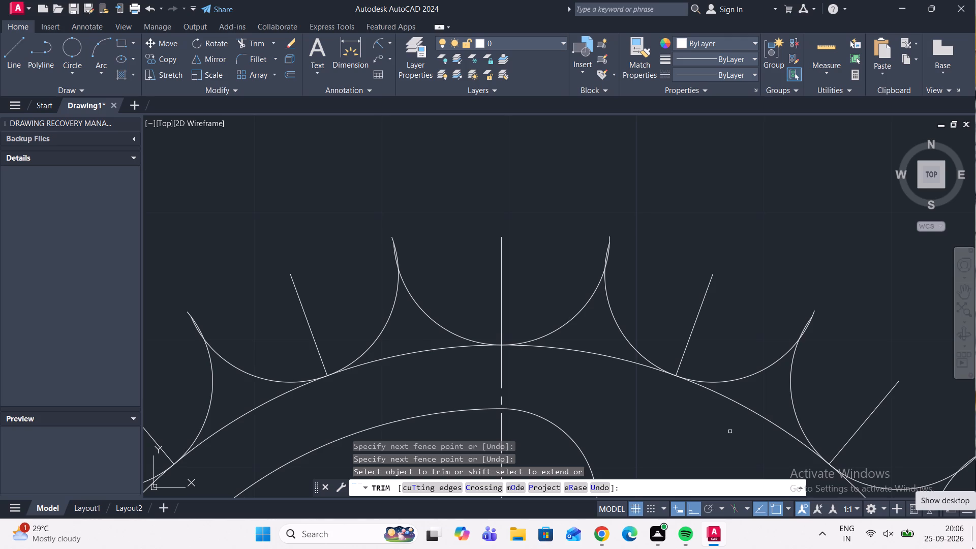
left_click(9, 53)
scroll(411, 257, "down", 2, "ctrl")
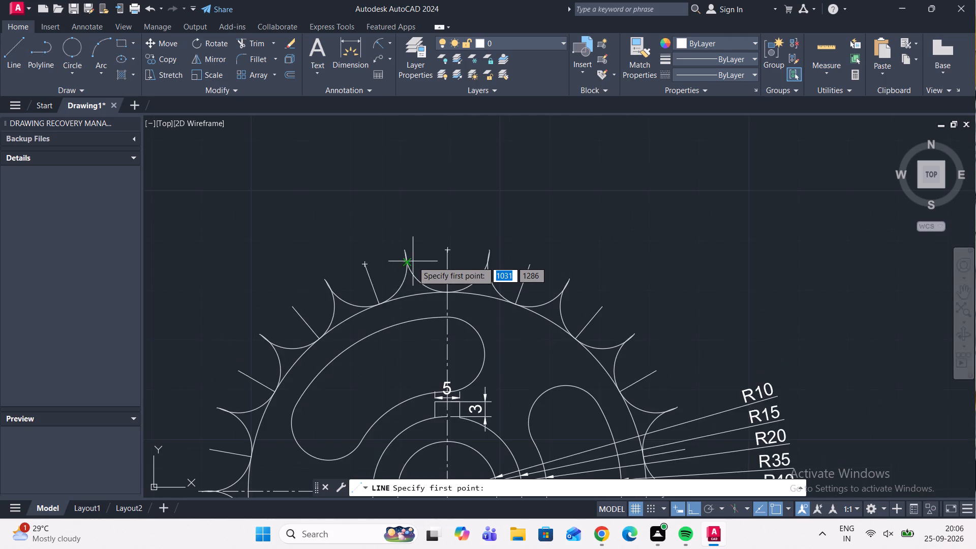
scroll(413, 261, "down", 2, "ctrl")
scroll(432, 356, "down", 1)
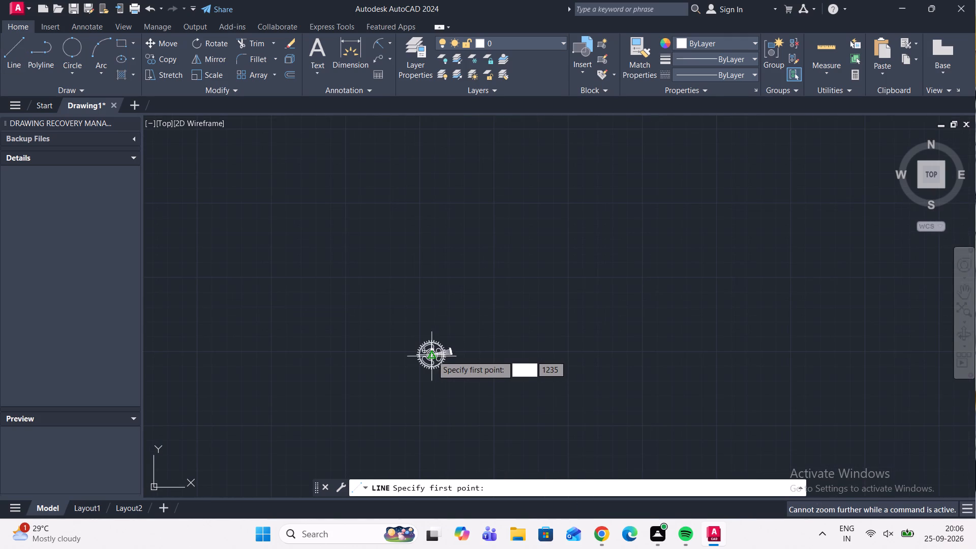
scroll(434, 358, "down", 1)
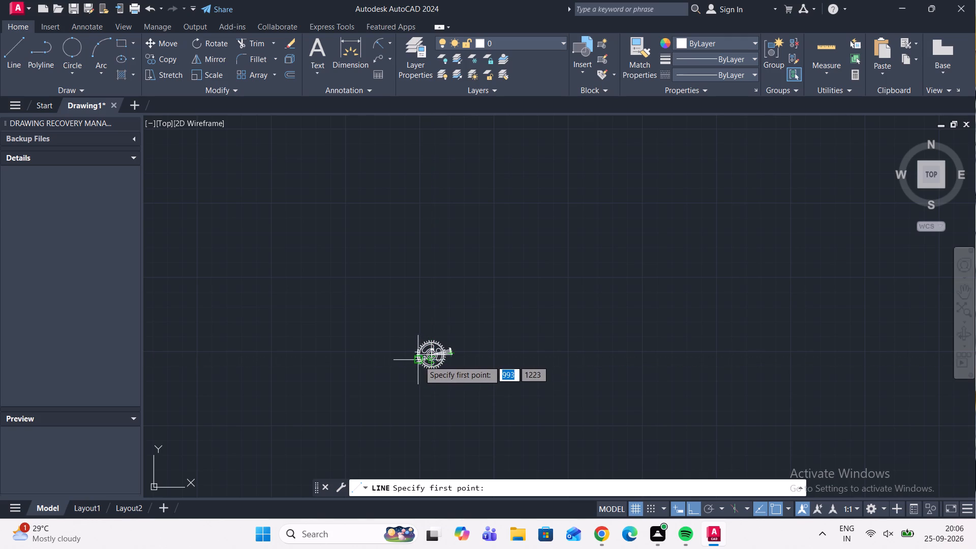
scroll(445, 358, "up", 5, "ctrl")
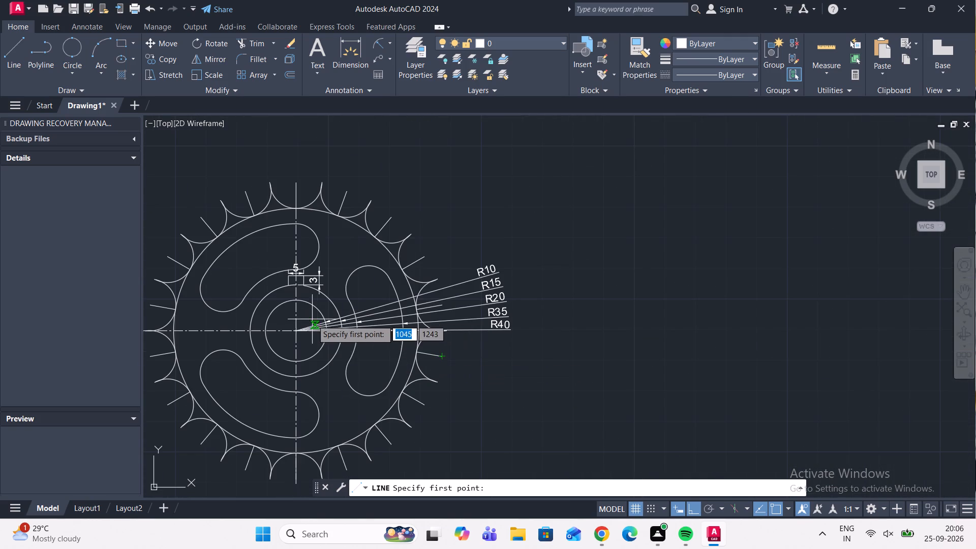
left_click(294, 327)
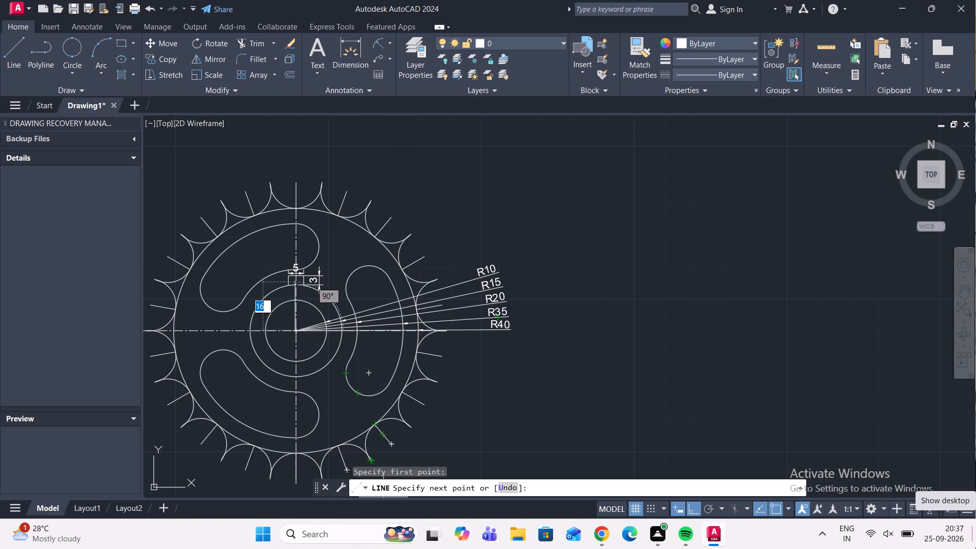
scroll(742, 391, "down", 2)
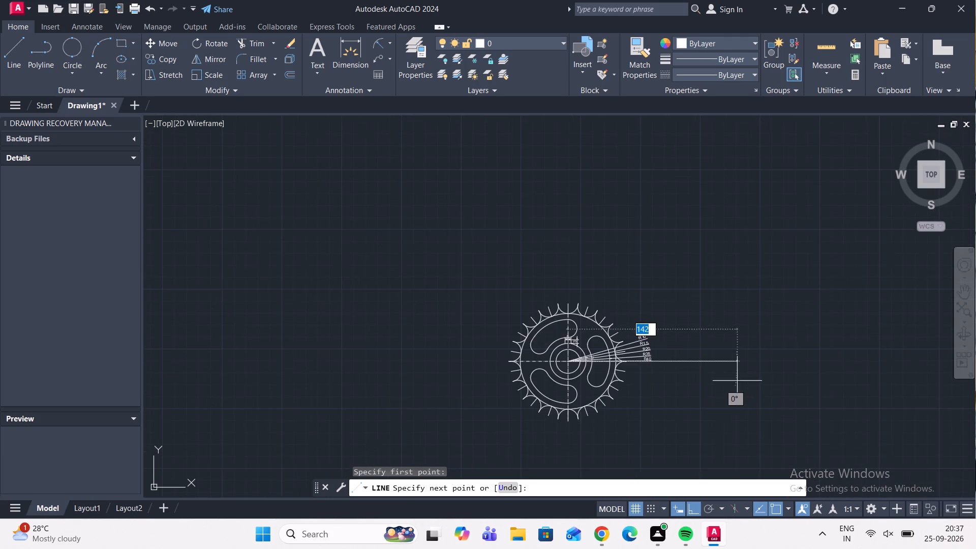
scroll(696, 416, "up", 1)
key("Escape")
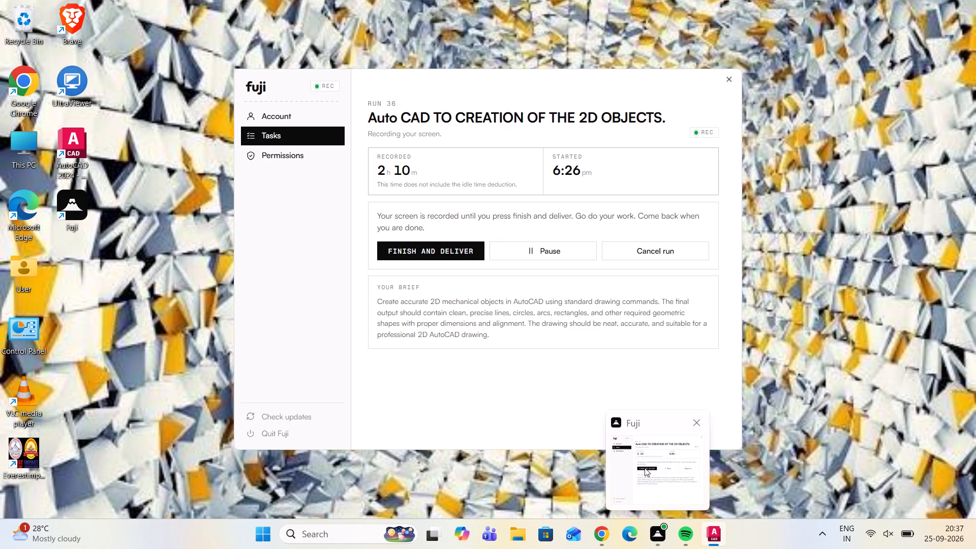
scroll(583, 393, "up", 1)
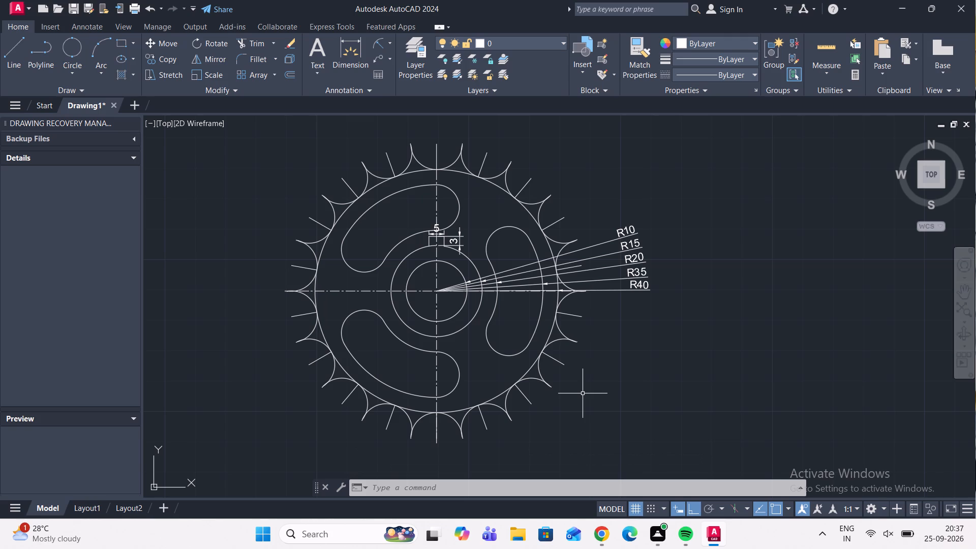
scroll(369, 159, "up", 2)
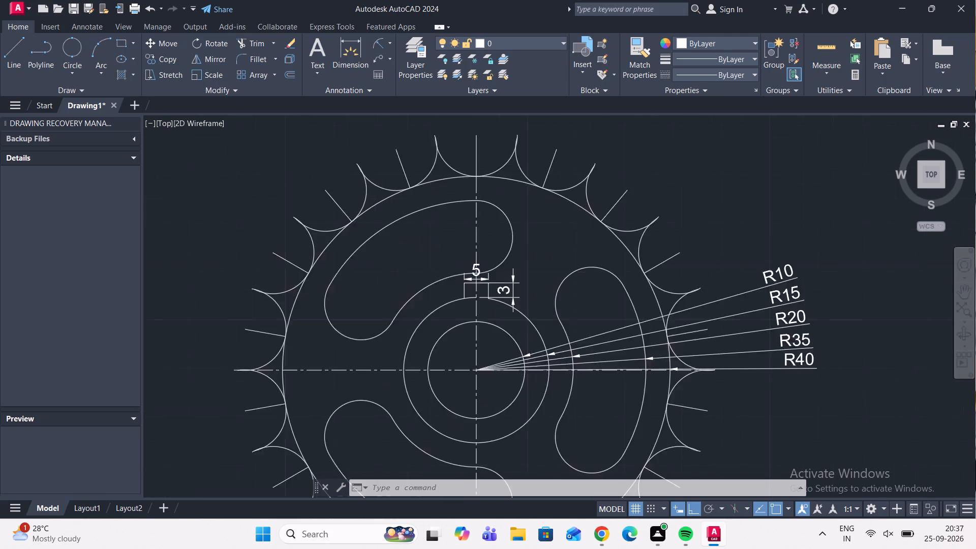
Trim the overshooting arc ends at the first and second scallop tips clockwise from the vertical centreline's top end.
left_click(246, 41)
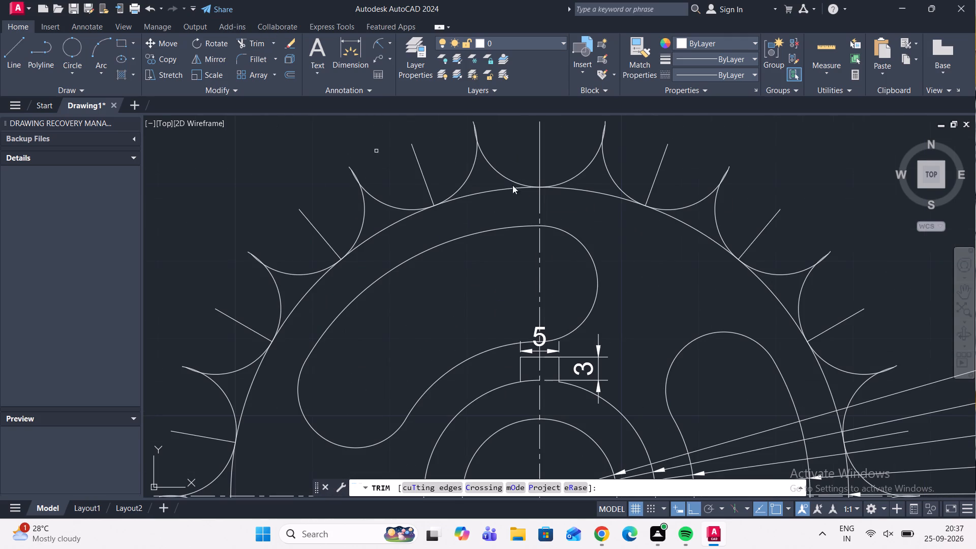
middle_click_drag(619, 141, 600, 241)
scroll(591, 231, "up", 2)
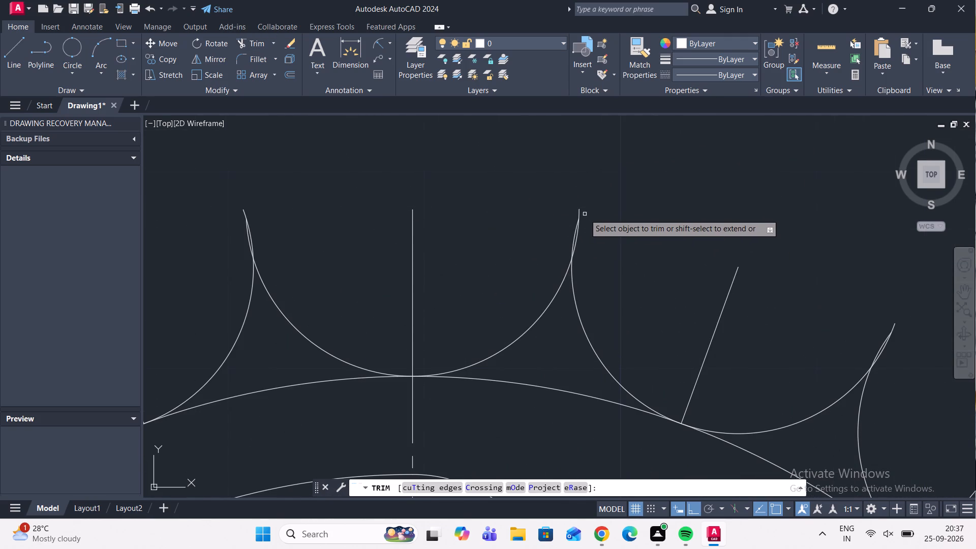
left_click(579, 212)
middle_click_drag(783, 283, 782, 284)
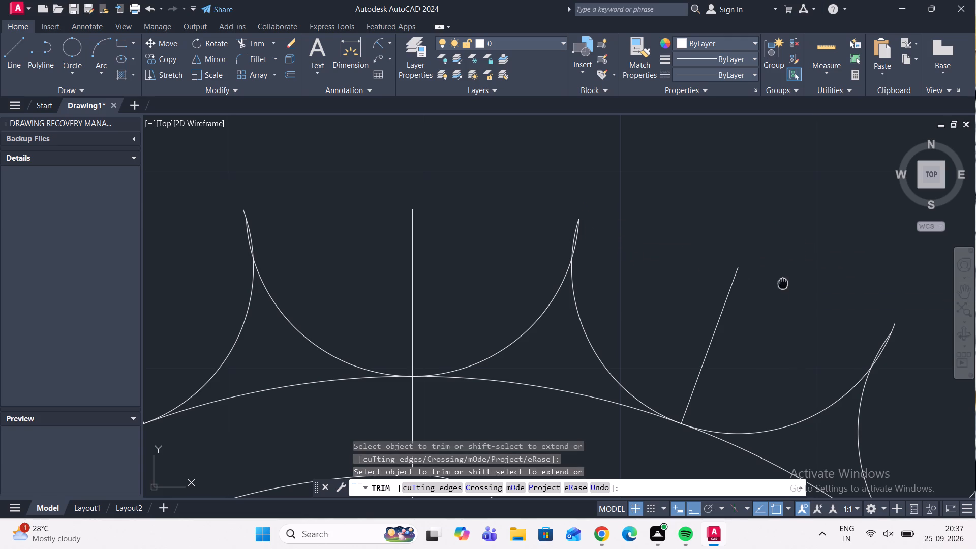
middle_click_drag(782, 284, 419, 158)
left_click(532, 200)
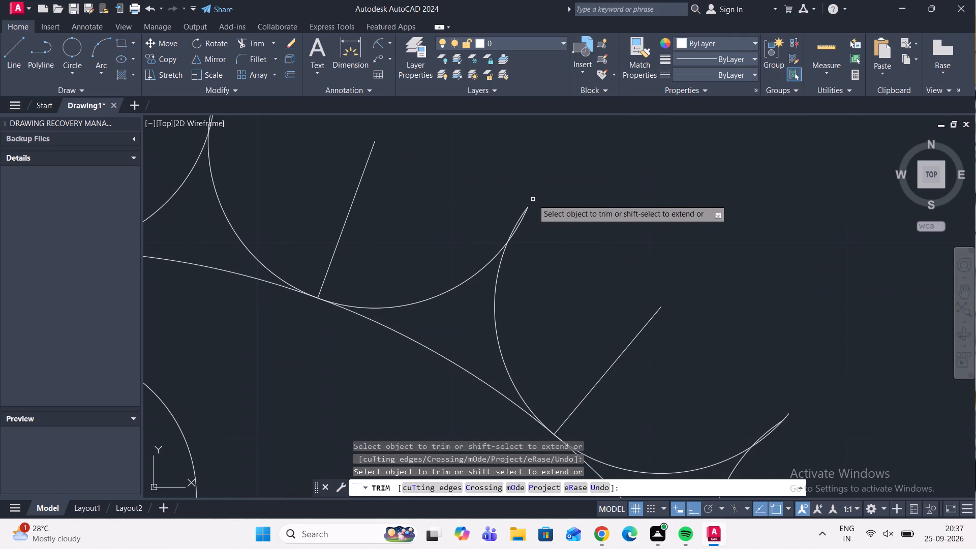
Trim the overshooting arc ends at the third and fourth scallop tips clockwise from the vertical centreline's top end.
scroll(556, 210, "down", 3)
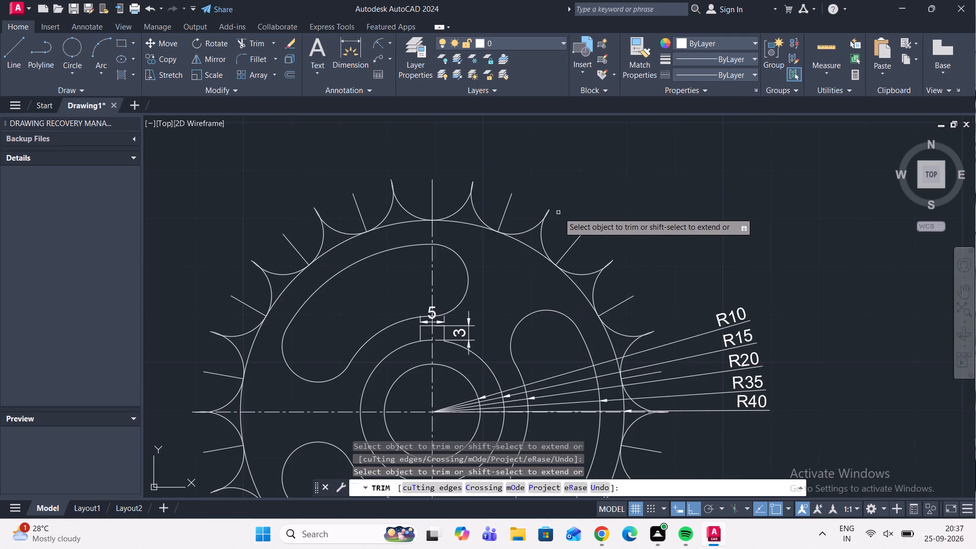
scroll(607, 253, "up", 2)
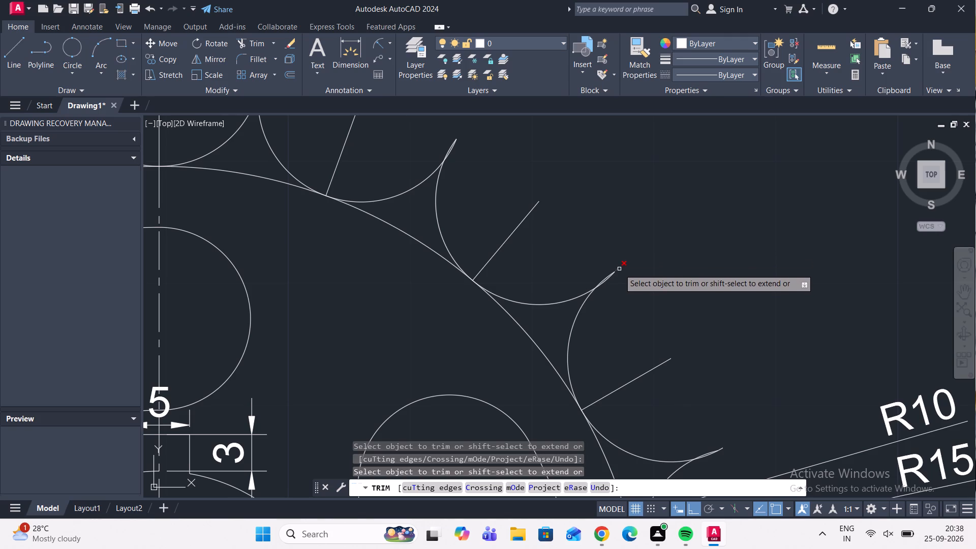
left_click(619, 269)
scroll(633, 268, "down", 2)
middle_click_drag(648, 294, 628, 238)
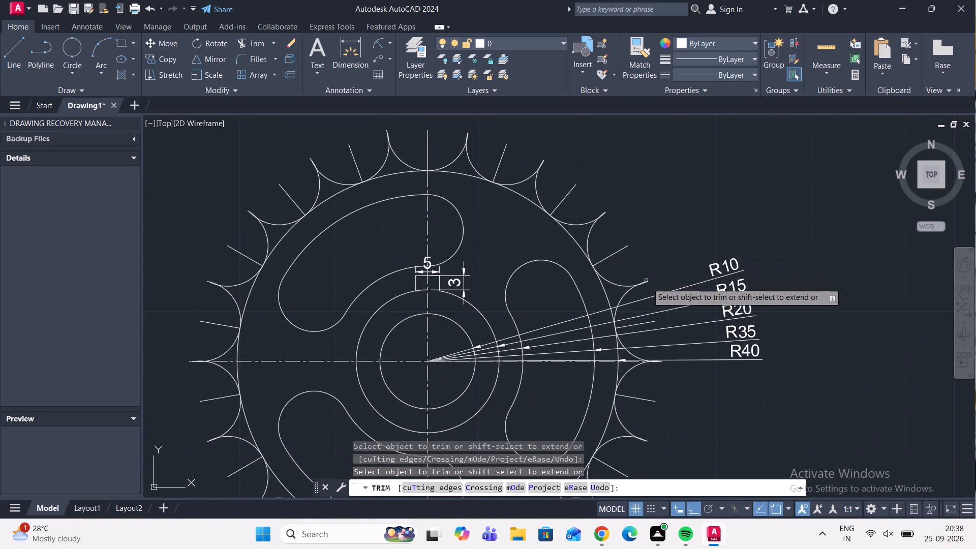
scroll(648, 283, "up", 4)
left_click(648, 279)
Trim the overshooting end at the scallop tip lying on the horizontal centreline's right end.
scroll(640, 243, "down", 3)
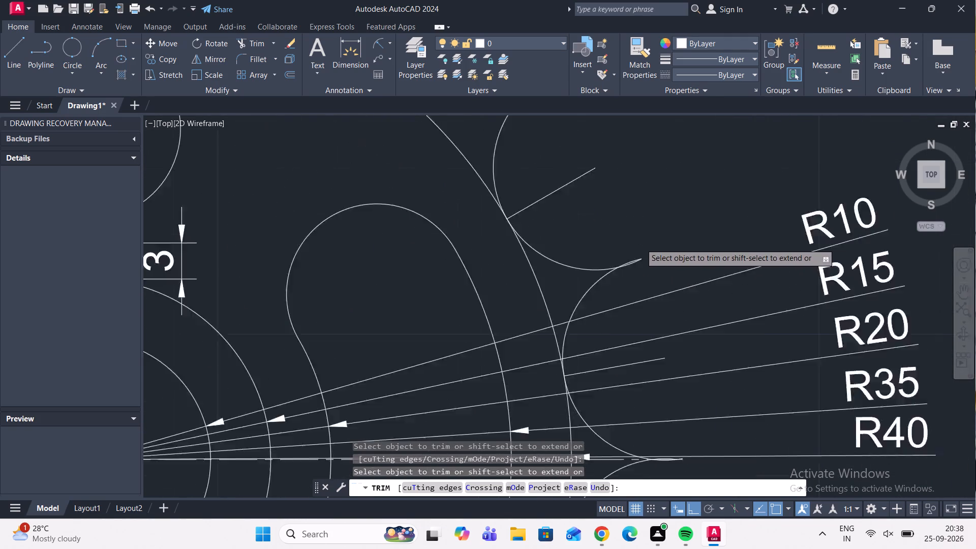
scroll(640, 241, "down", 1)
scroll(652, 328, "up", 4)
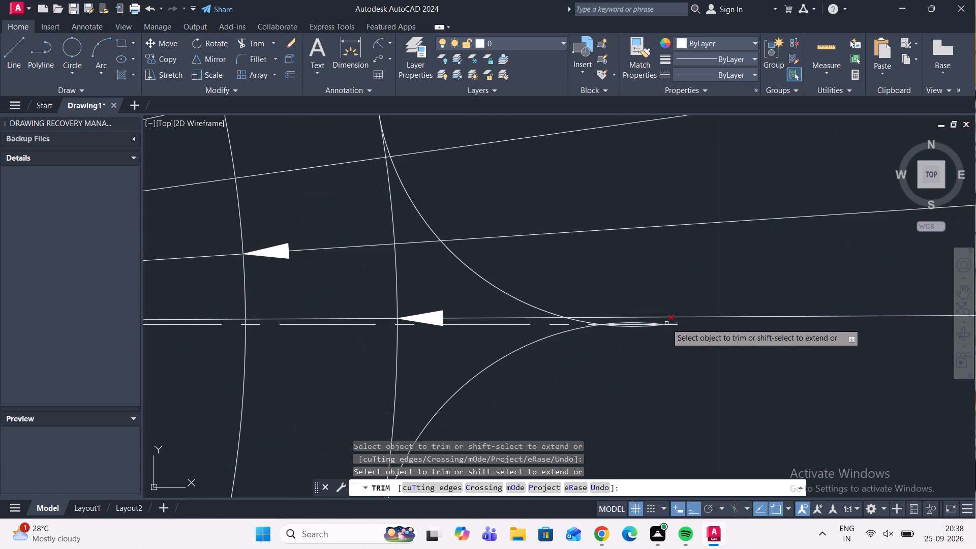
scroll(668, 323, "up", 4)
left_click(684, 333)
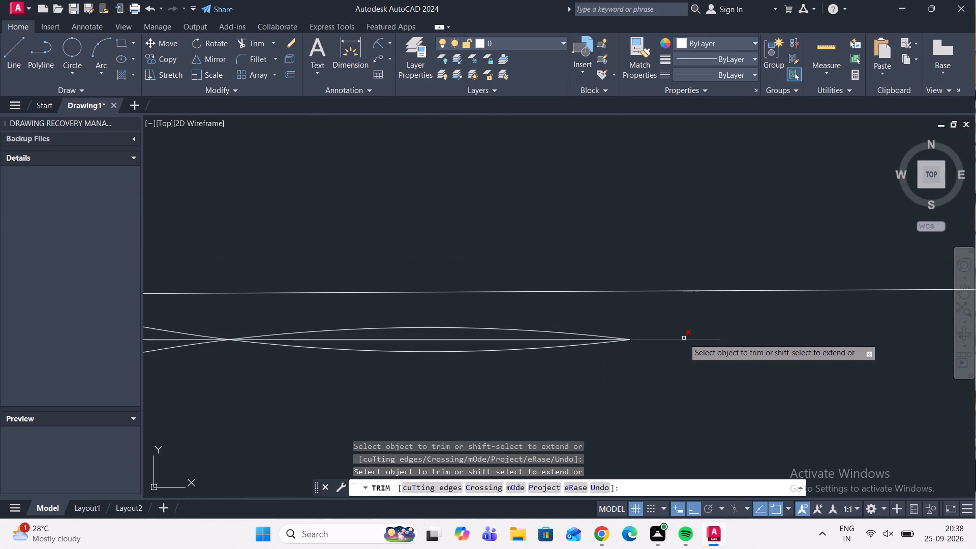
left_click(684, 338)
Trim the overshooting arc ends at the first and second scallop tips clockwise from the horizontal centreline's right end.
scroll(673, 280, "down", 8)
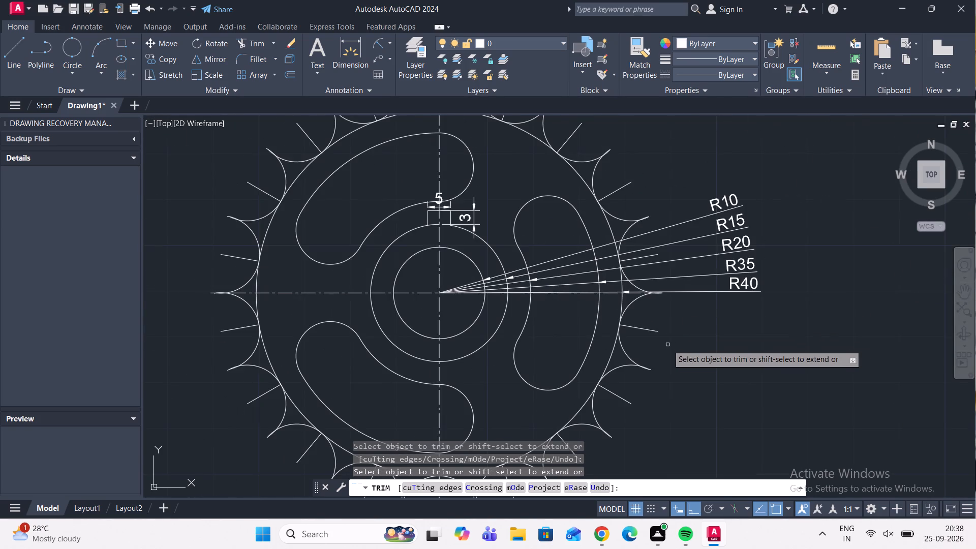
scroll(666, 343, "up", 2)
middle_click_drag(642, 362, 575, 248)
scroll(566, 294, "up", 2)
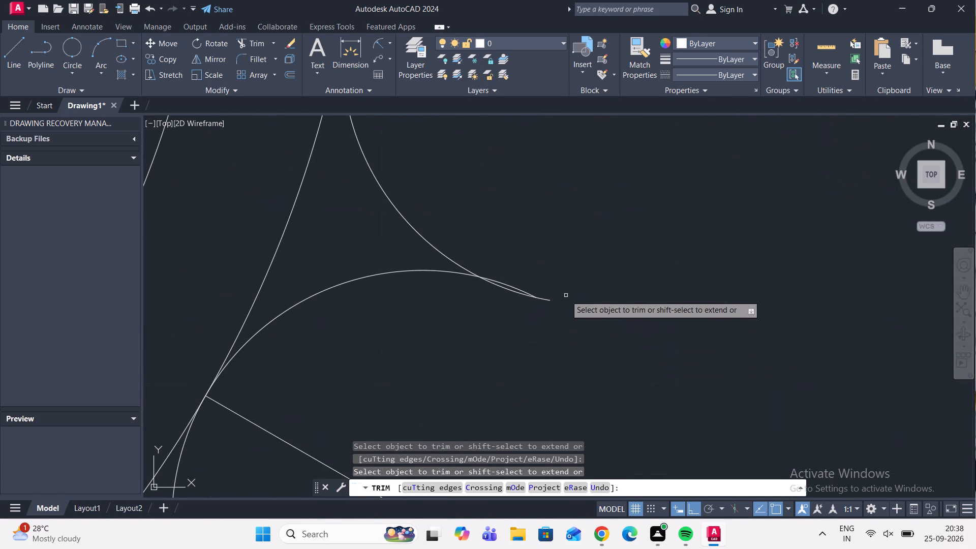
scroll(547, 299, "up", 2)
left_click(547, 299)
scroll(626, 260, "down", 7)
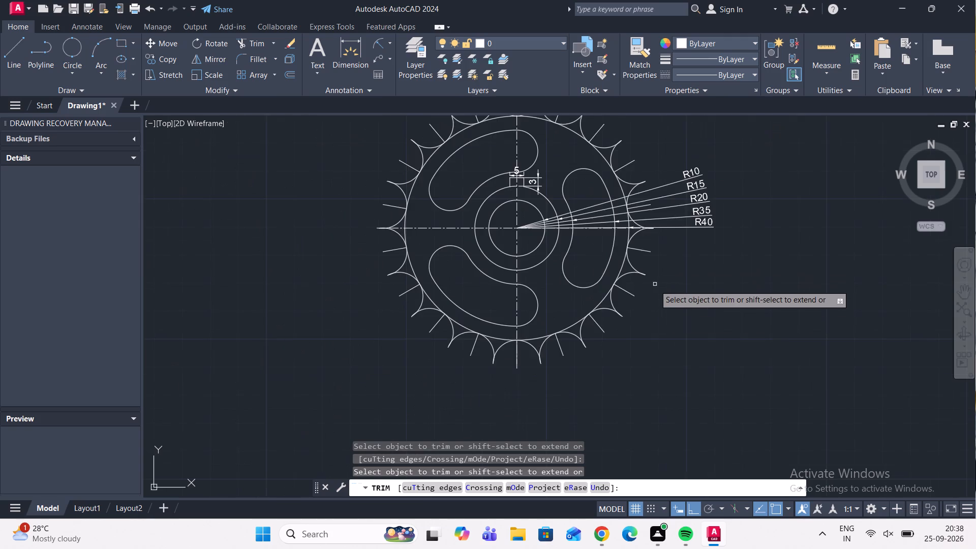
scroll(619, 318, "up", 6)
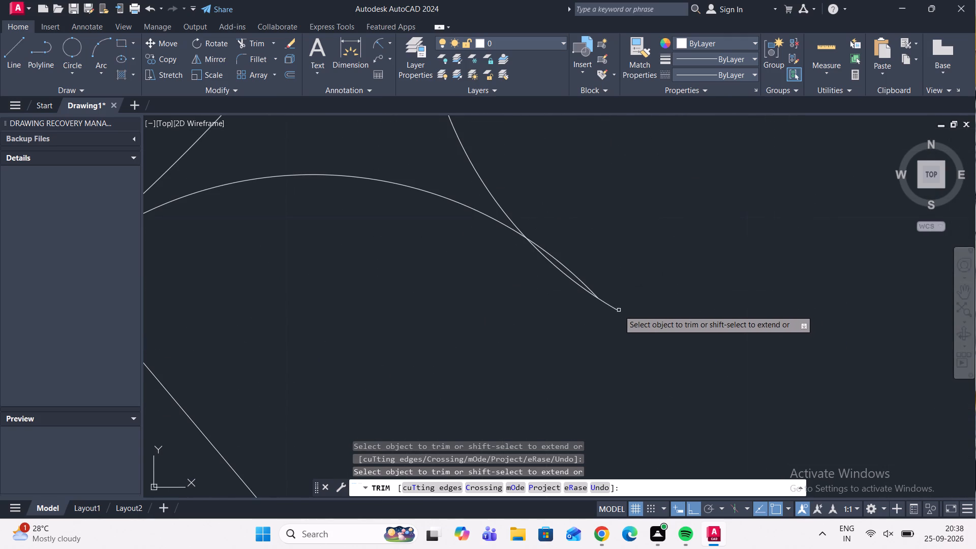
left_click(618, 310)
Trim the overshooting arc ends at the last two scallop tips before the vertical centreline's bottom end, going clockwise.
scroll(657, 306, "down", 6)
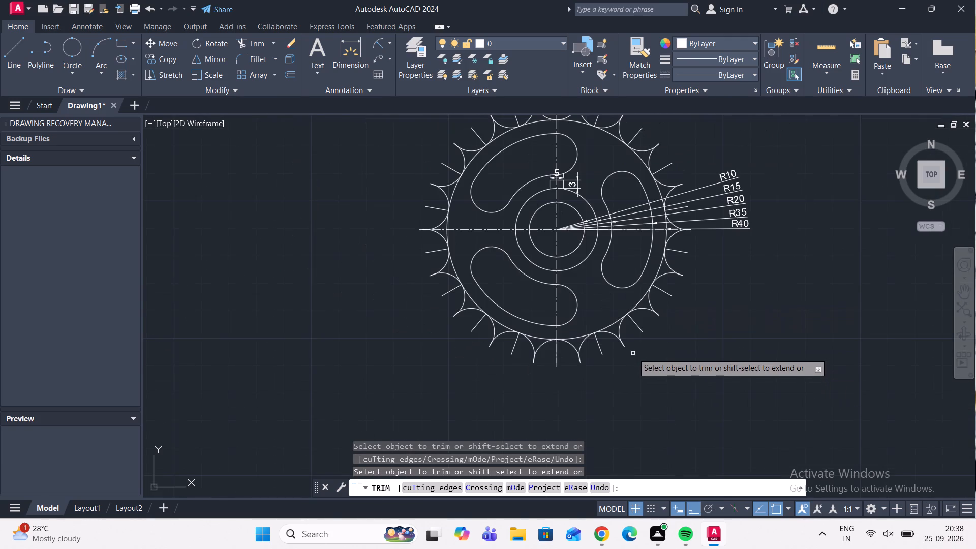
scroll(632, 353, "up", 3)
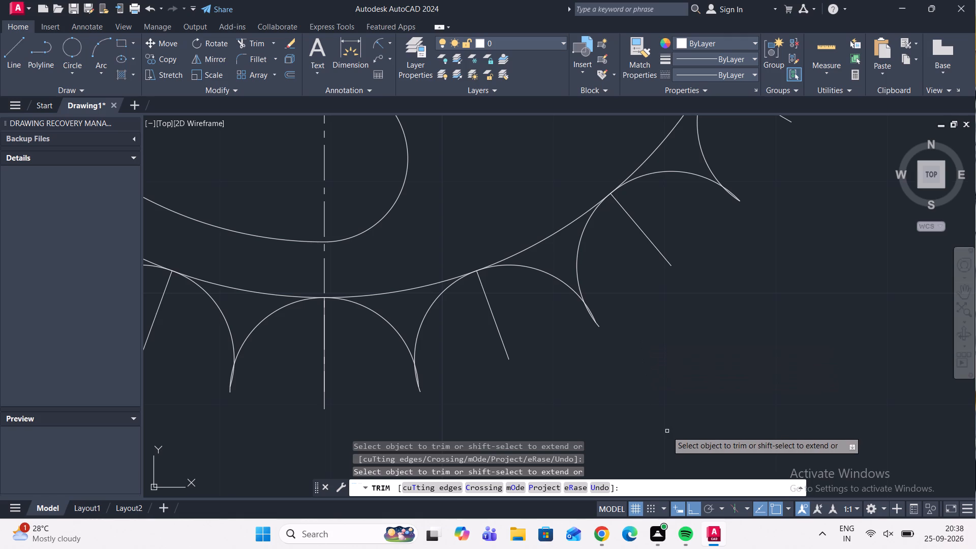
scroll(733, 360, "down", 1)
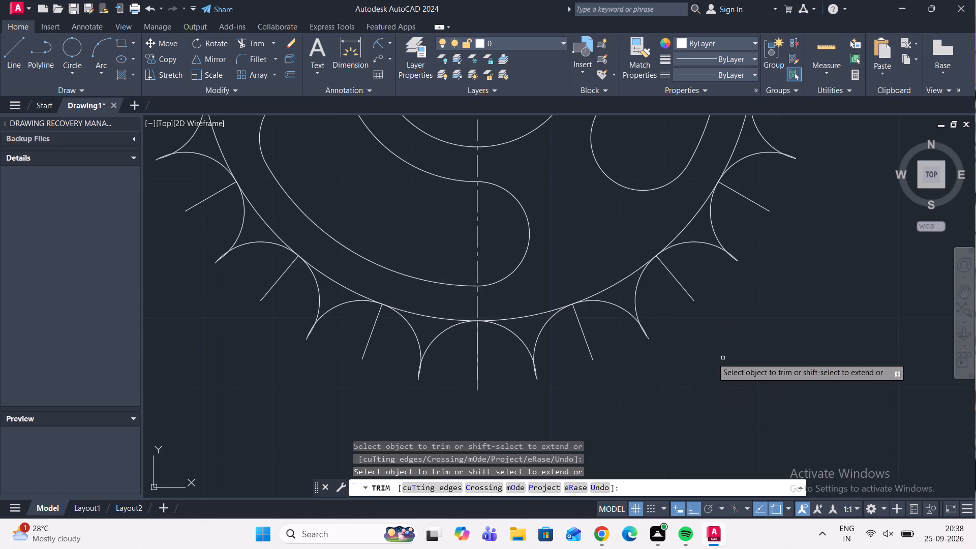
scroll(644, 342, "up", 3)
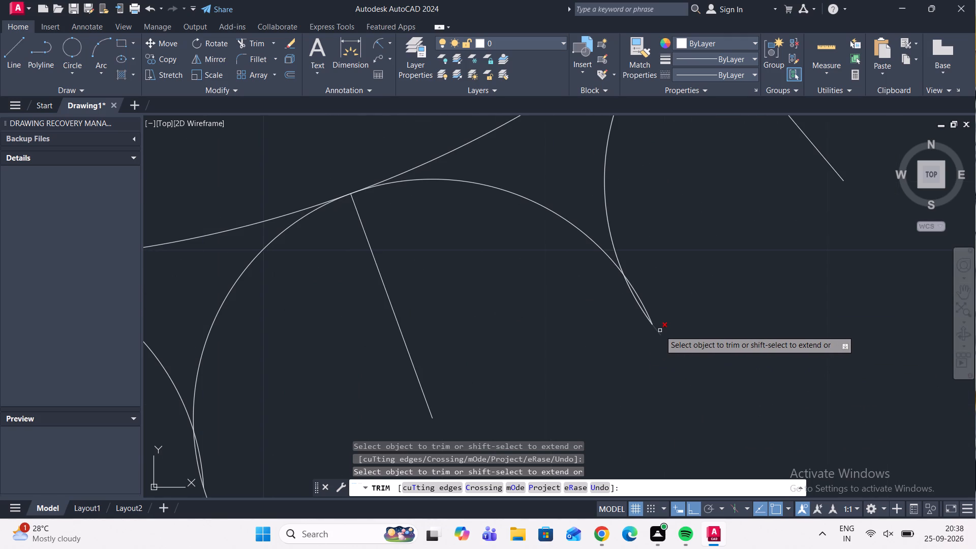
scroll(735, 318, "down", 4)
scroll(751, 319, "up", 2)
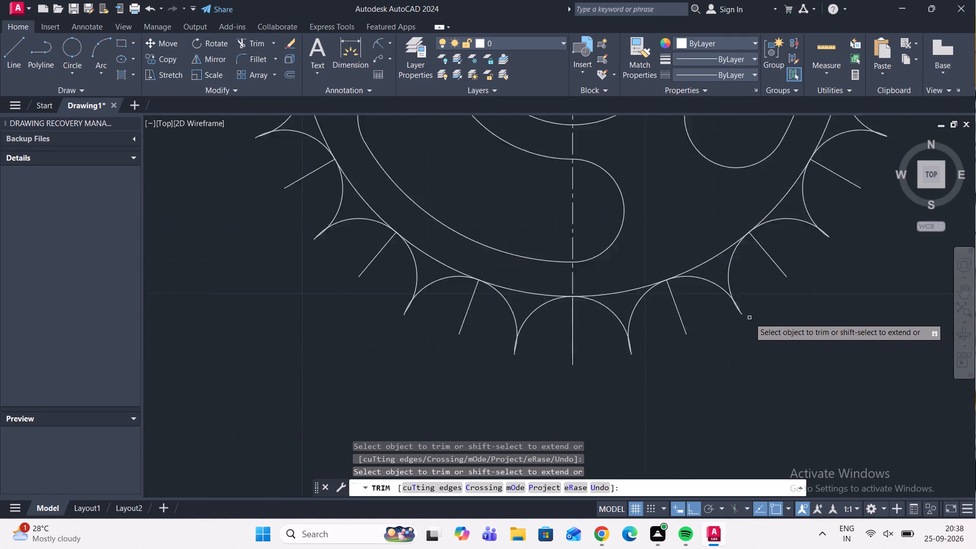
scroll(749, 318, "up", 1)
left_click(726, 309)
scroll(789, 312, "down", 3)
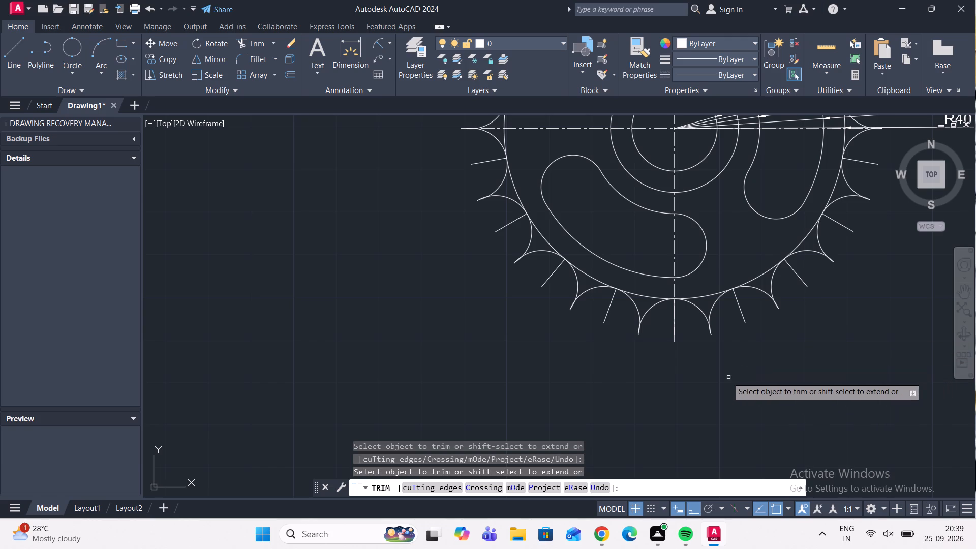
scroll(741, 342, "up", 2)
scroll(674, 327, "up", 3)
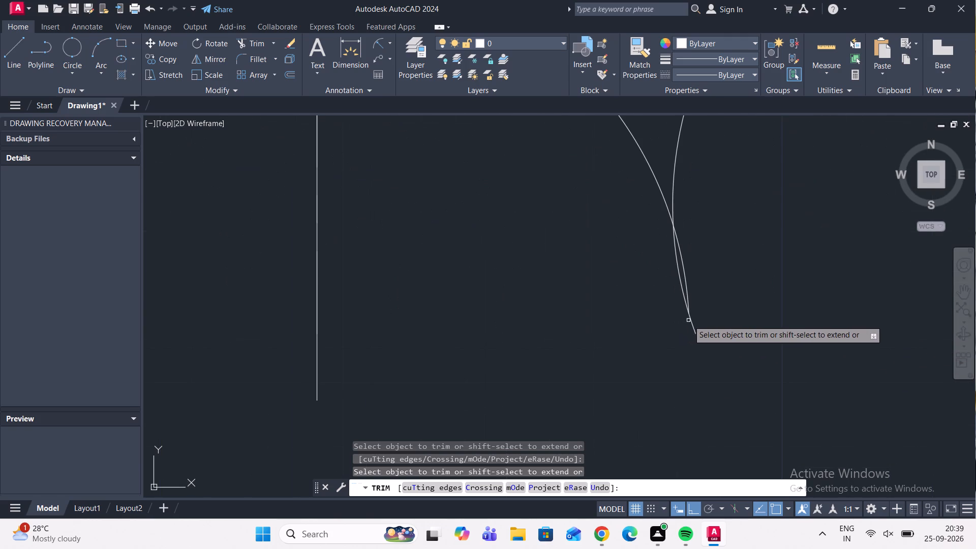
left_click(695, 321)
left_click(646, 345)
Trim the overshooting arc ends at the first and second scallop tips clockwise from the vertical centreline's bottom end.
scroll(820, 334, "down", 5)
scroll(755, 335, "up", 7)
left_click_drag(757, 313, 703, 287)
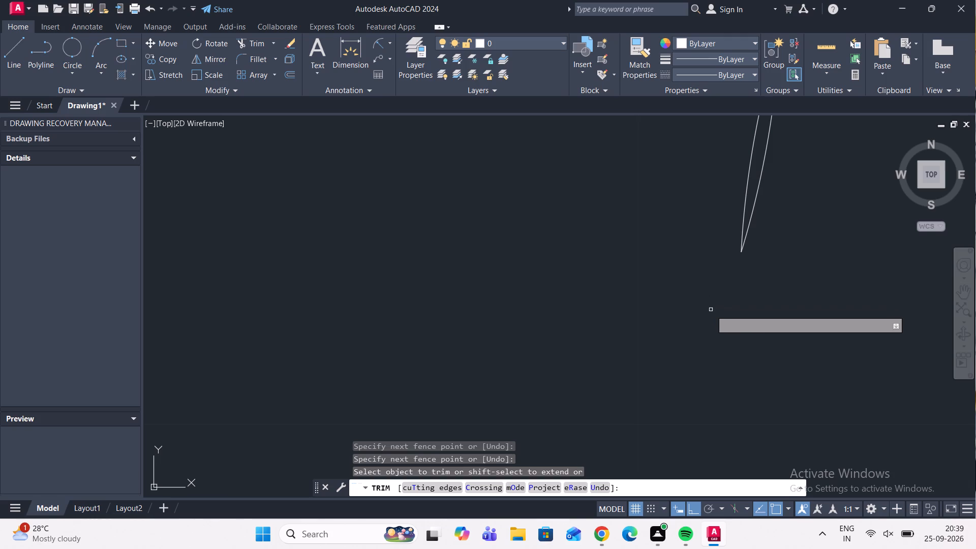
scroll(720, 320, "down", 1)
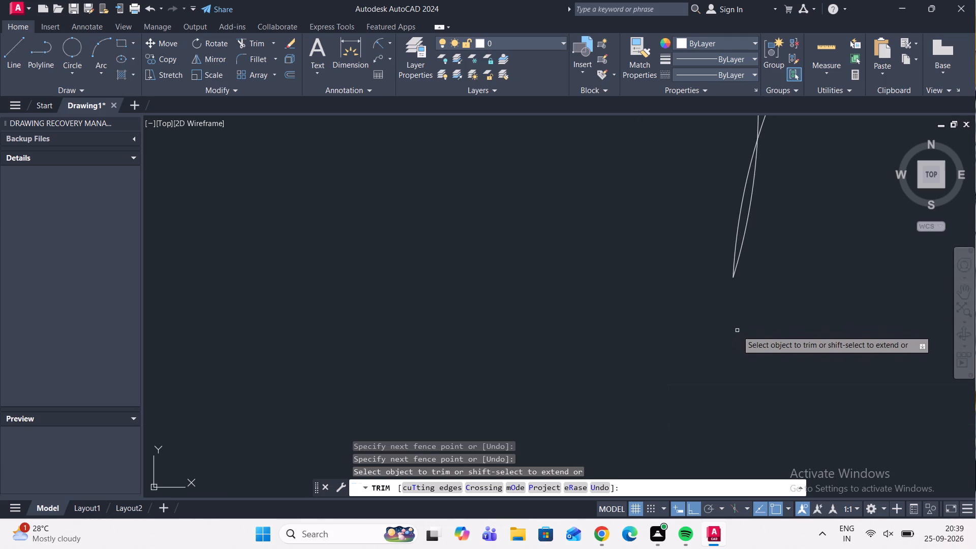
scroll(739, 331, "down", 4)
scroll(564, 264, "up", 2)
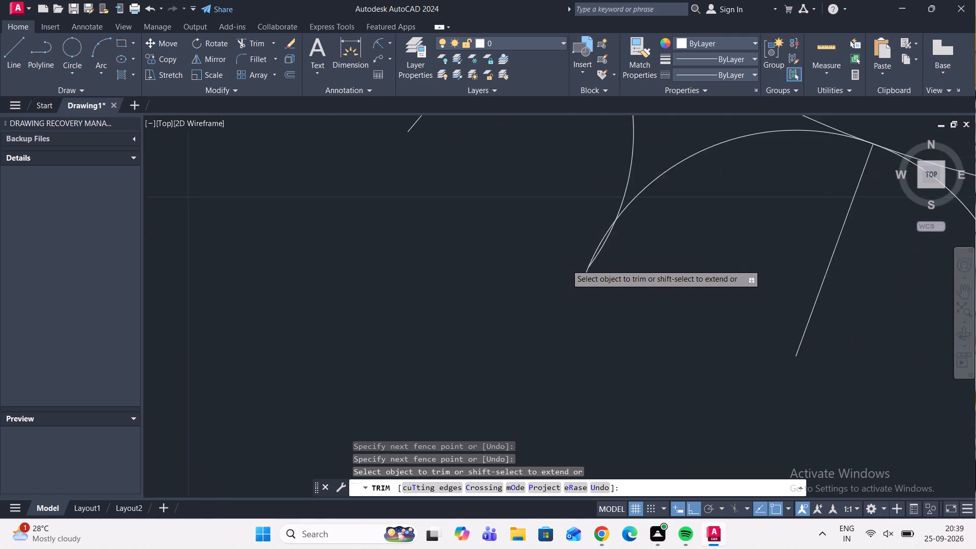
scroll(566, 264, "up", 1)
left_click_drag(585, 265, 620, 291)
Trim the overshooting arc ends at the third and fourth scallop tips clockwise from the vertical centreline's bottom end.
scroll(612, 294, "down", 5)
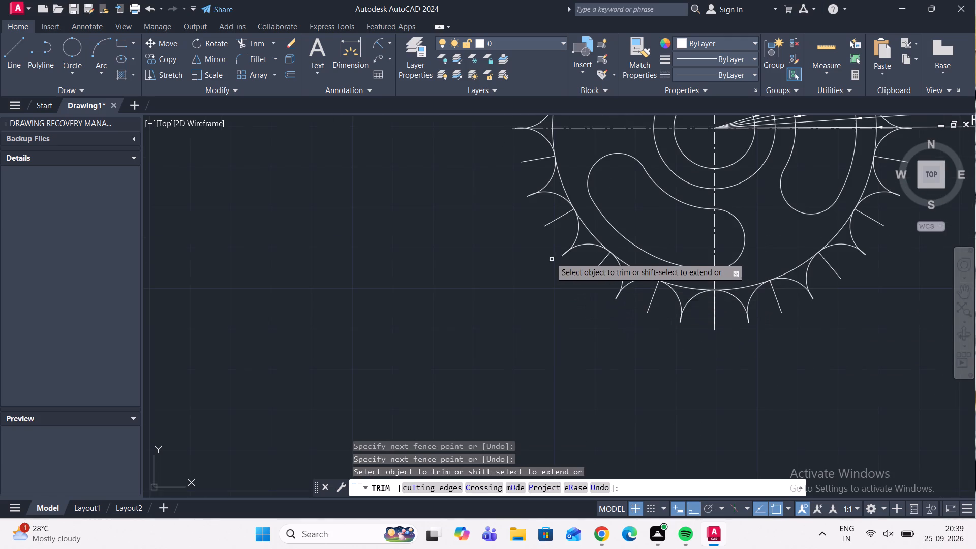
scroll(549, 250, "up", 4)
scroll(596, 269, "up", 3)
left_click_drag(621, 278, 739, 390)
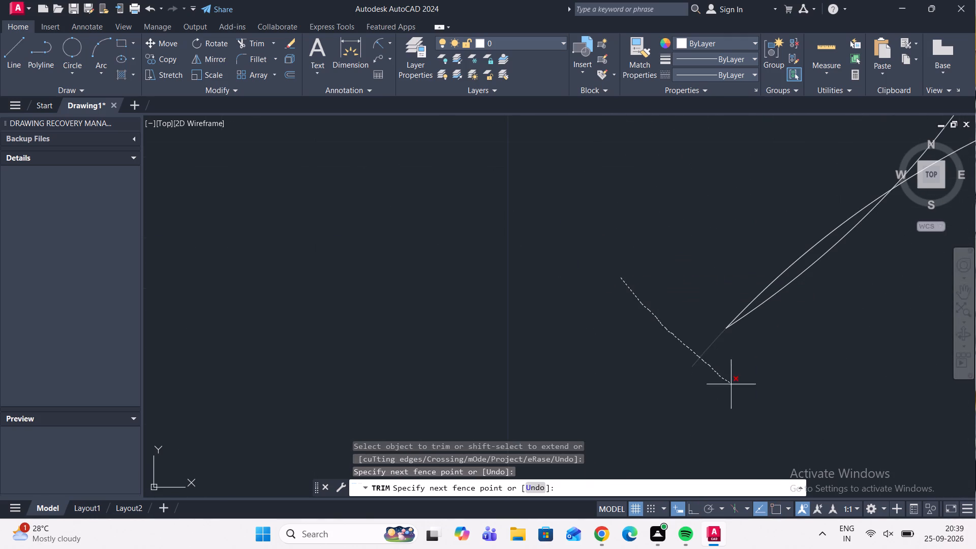
left_click_drag(739, 390, 756, 403)
scroll(730, 364, "down", 5)
scroll(643, 316, "down", 3)
scroll(639, 293, "up", 4)
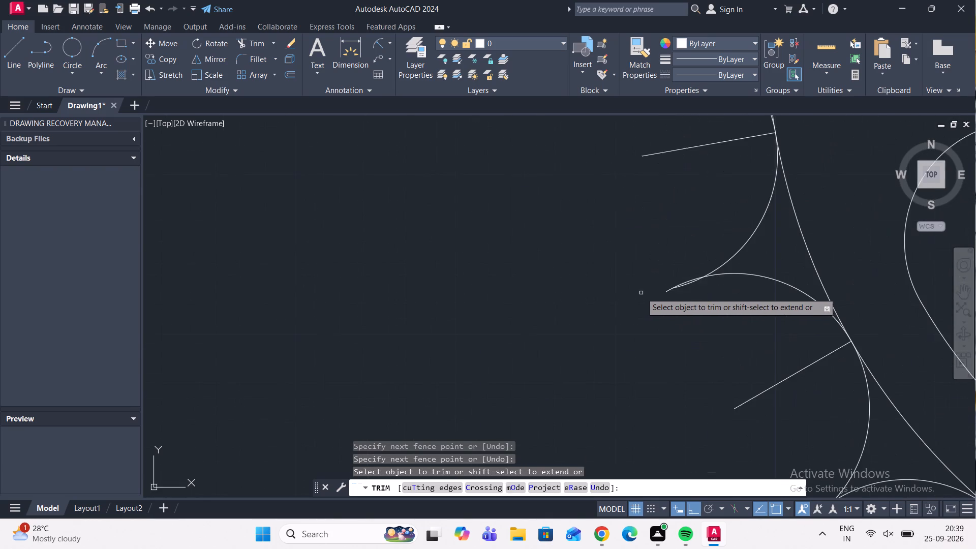
scroll(647, 291, "up", 6)
left_click_drag(697, 136, 778, 306)
Trim the overshooting end at the scallop tip lying on the horizontal centreline's left end.
scroll(765, 299, "down", 5)
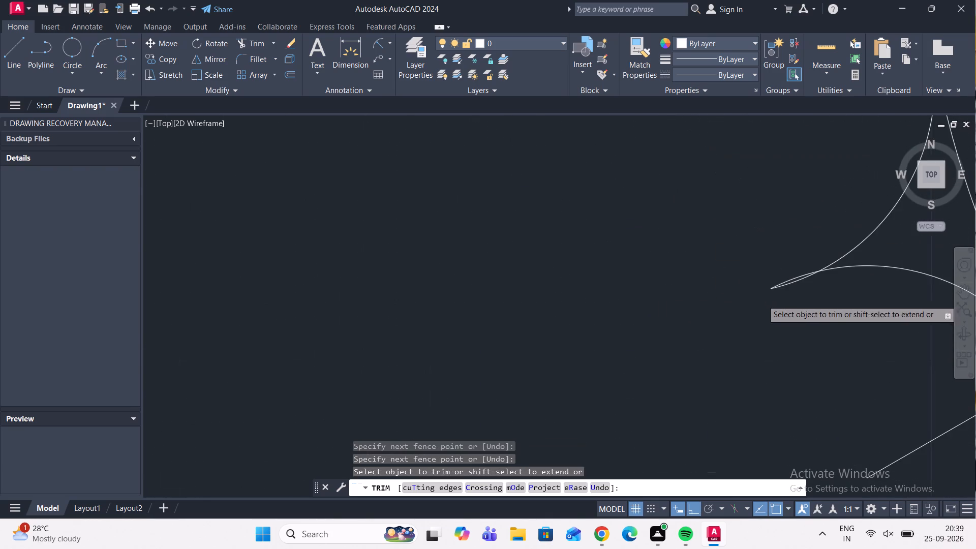
scroll(693, 287, "down", 4)
middle_click_drag(637, 263, 620, 322)
scroll(688, 282, "up", 3)
scroll(615, 292, "up", 2)
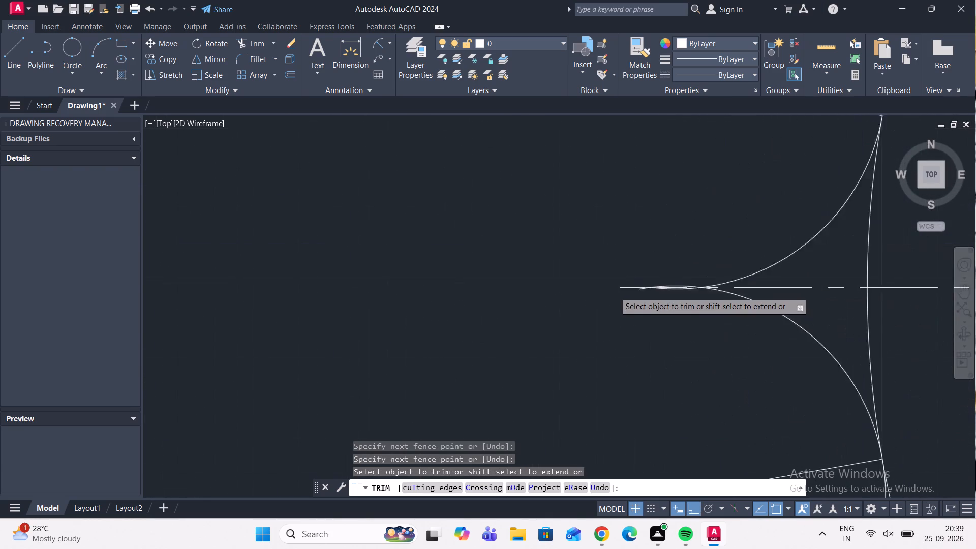
scroll(615, 292, "up", 3)
left_click_drag(683, 210, 695, 405)
Trim the remaining arc end overshooting the first scallop tip clockwise from the horizontal centreline's left end.
scroll(676, 376, "down", 5)
scroll(681, 319, "down", 1)
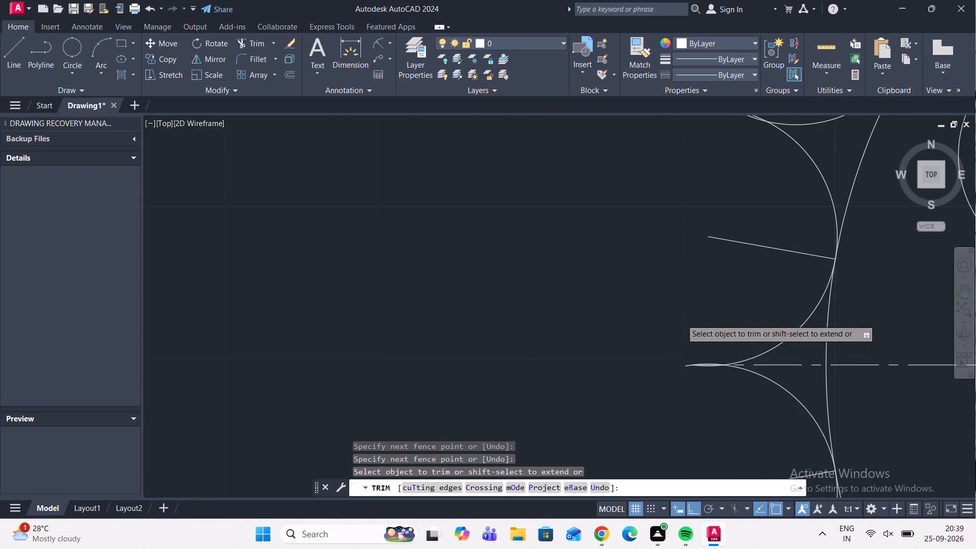
middle_click_drag(681, 321, 446, 383)
scroll(483, 245, "up", 6)
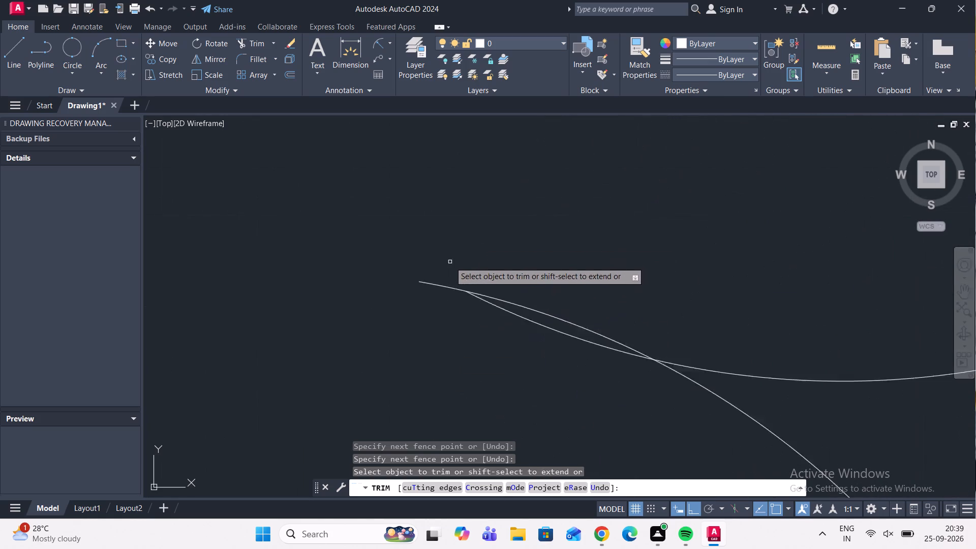
scroll(450, 262, "up", 2)
left_click_drag(429, 196, 296, 432)
Trim the remaining arc end overshooting the second scallop tip clockwise from the horizontal centreline's left end.
scroll(352, 314, "down", 5)
scroll(430, 257, "down", 3)
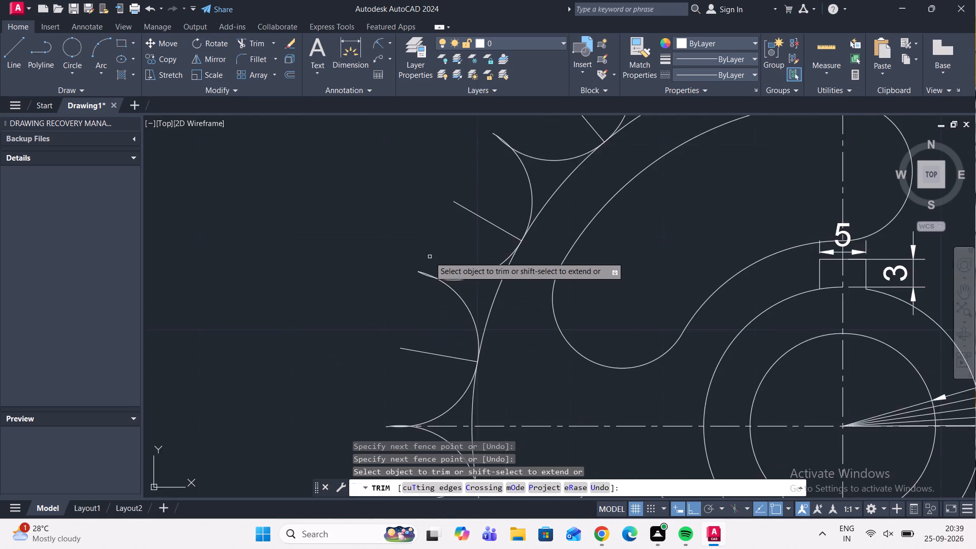
middle_click_drag(431, 256, 343, 338)
scroll(391, 227, "up", 4)
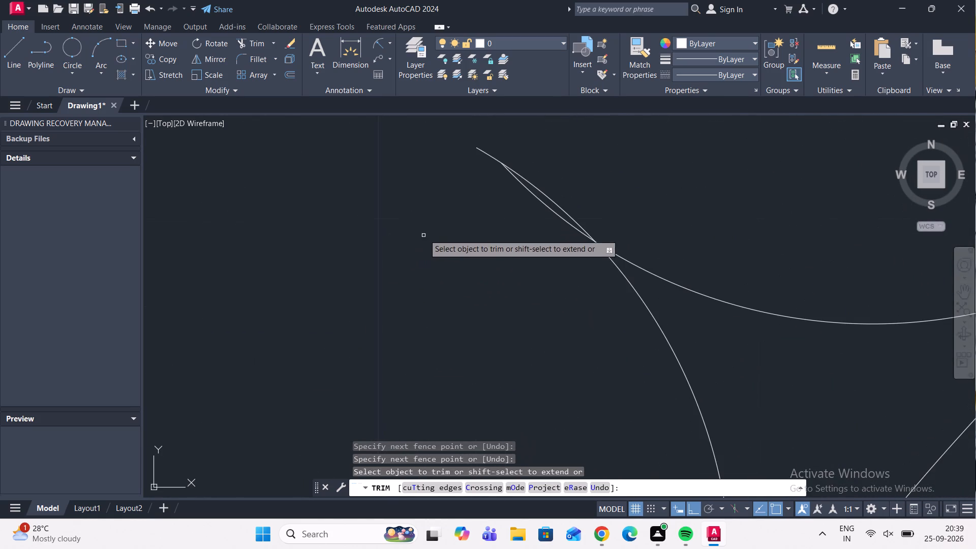
middle_click_drag(425, 241, 331, 357)
scroll(357, 334, "up", 3)
middle_click_drag(412, 355, 389, 410)
scroll(412, 355, "down", 1)
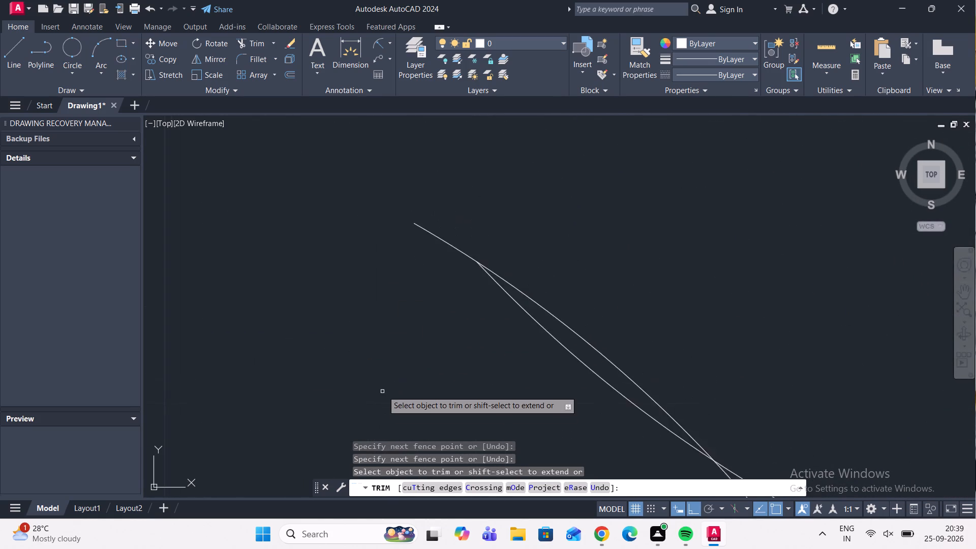
scroll(383, 391, "down", 1)
left_click_drag(398, 229, 381, 346)
left_click_drag(416, 250, 423, 318)
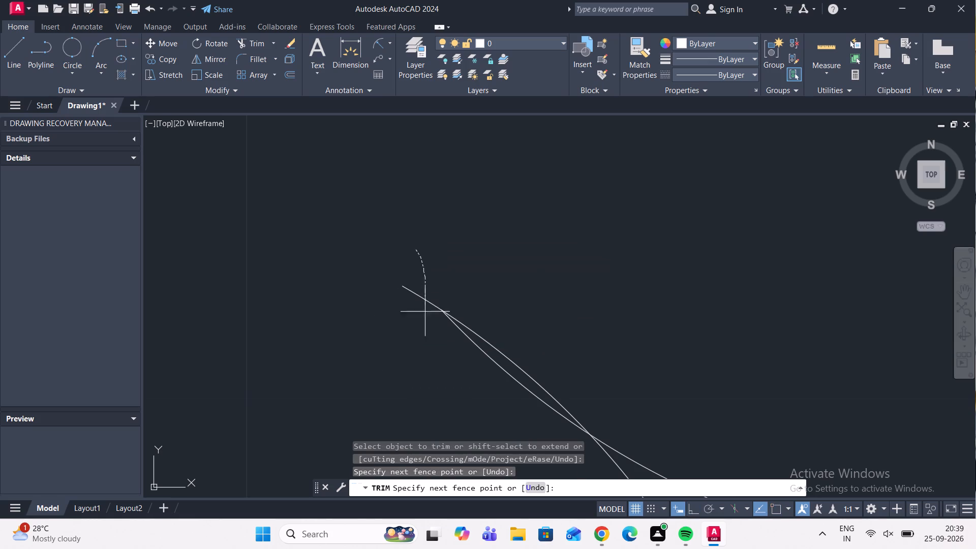
Trim the outer arc ends overshooting the second and third scallop tips clockwise from the horizontal centreline's left end.
left_click_drag(423, 318, 406, 361)
scroll(406, 350, "down", 5)
middle_click_drag(474, 301, 406, 354)
scroll(459, 295, "up", 1)
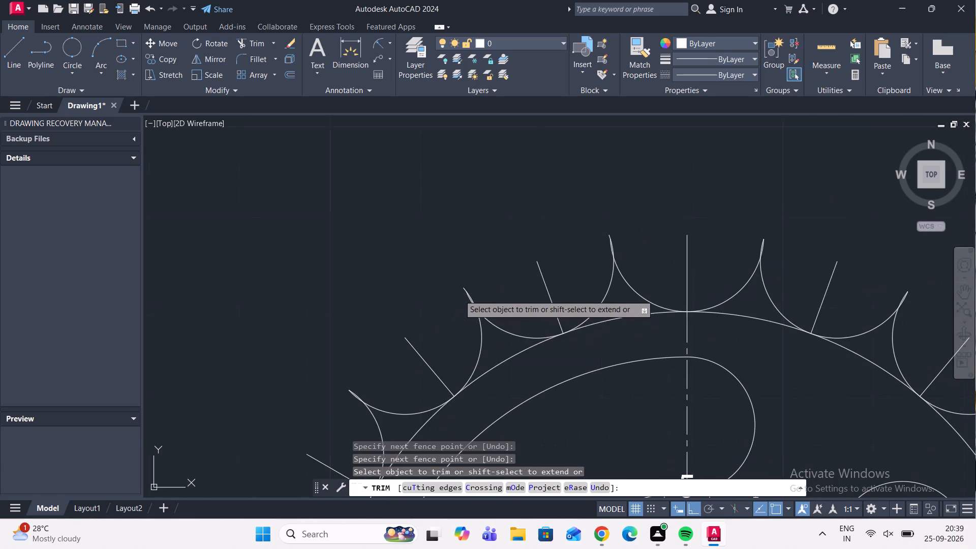
scroll(459, 295, "up", 7)
left_click_drag(489, 169, 489, 181)
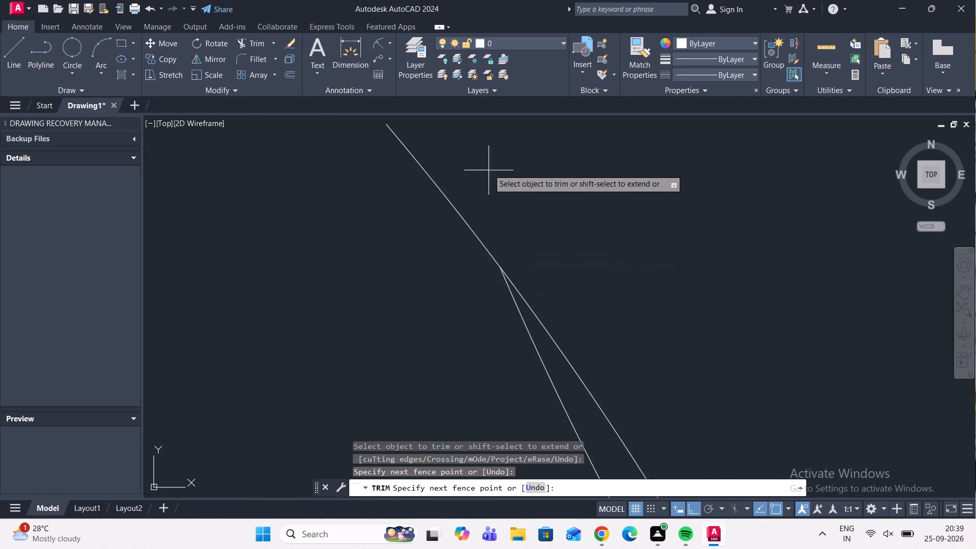
left_click_drag(489, 181, 412, 277)
Trim the outer arc end overshooting the first scallop tip counter-clockwise from the vertical centreline's top end.
scroll(385, 249, "down", 6)
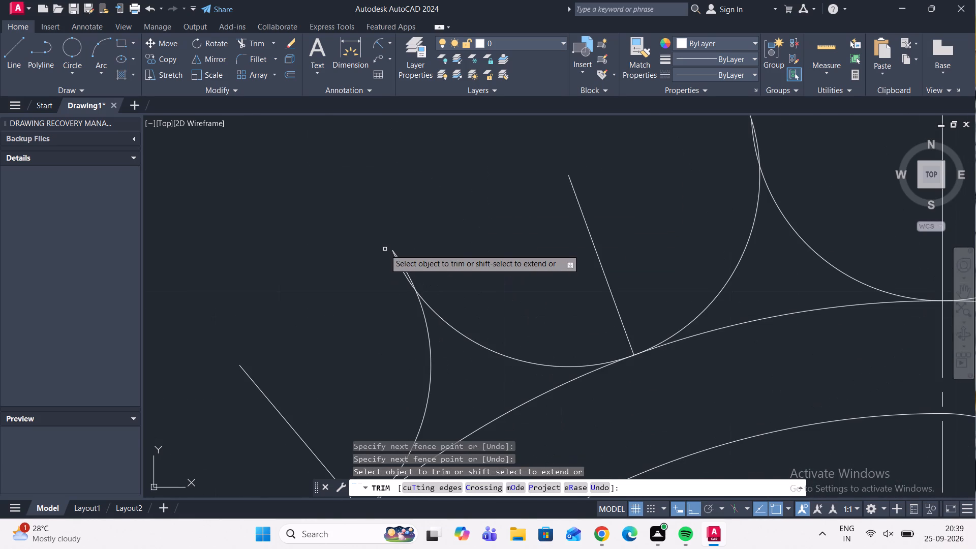
scroll(354, 247, "down", 1)
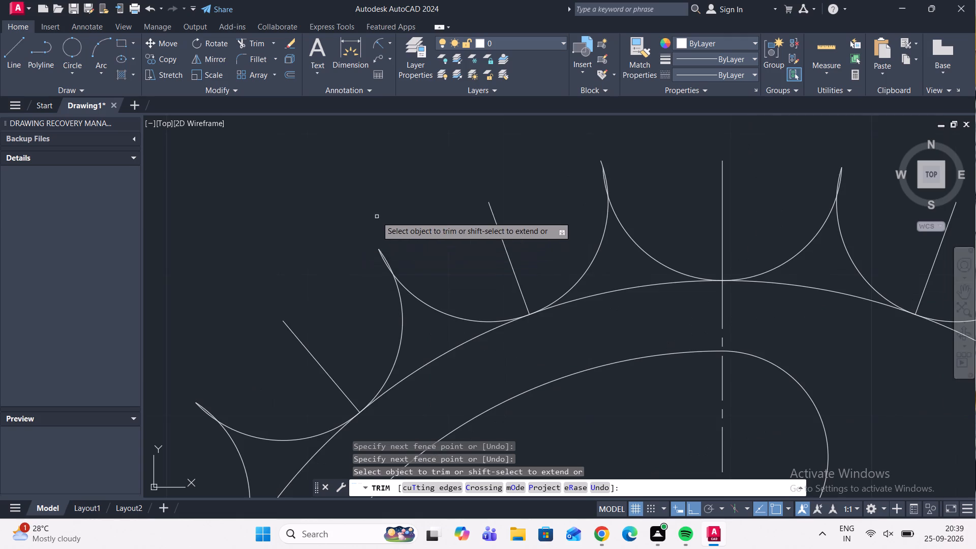
middle_click_drag(377, 217, 281, 255)
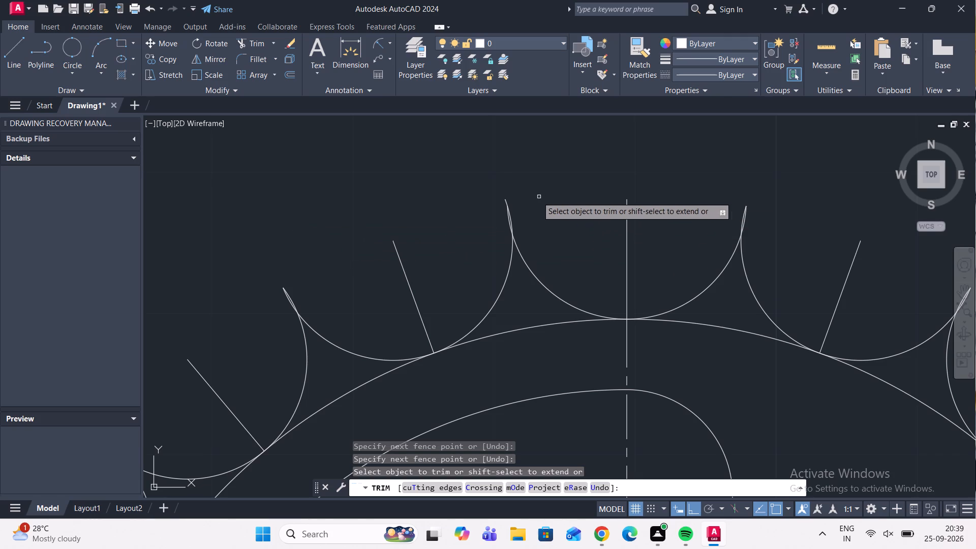
scroll(509, 195, "up", 3)
left_click_drag(528, 192, 404, 260)
scroll(400, 250, "down", 6)
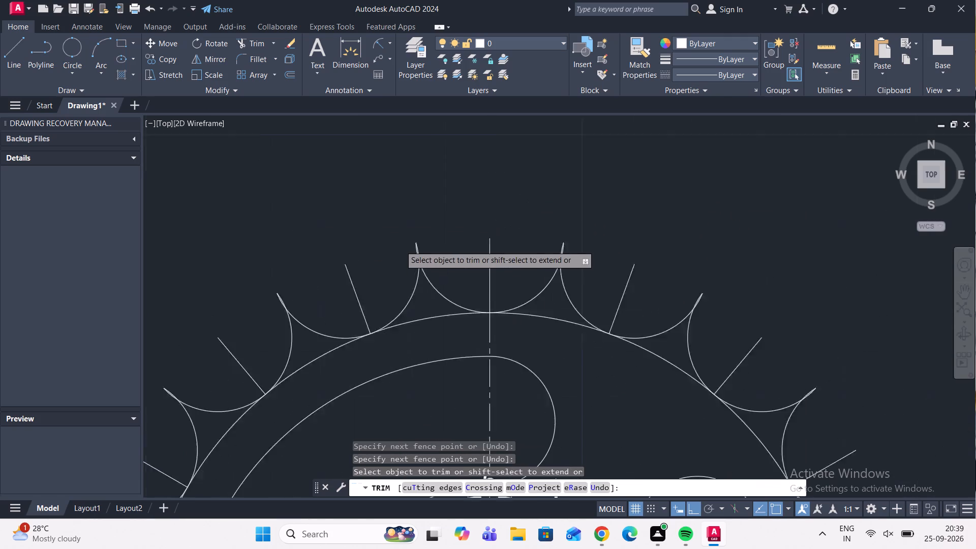
Trim the lower of the two overlapping arc ends at the second scallop tip clockwise from the vertical centreline's top end.
scroll(491, 246, "up", 3)
scroll(369, 216, "up", 2)
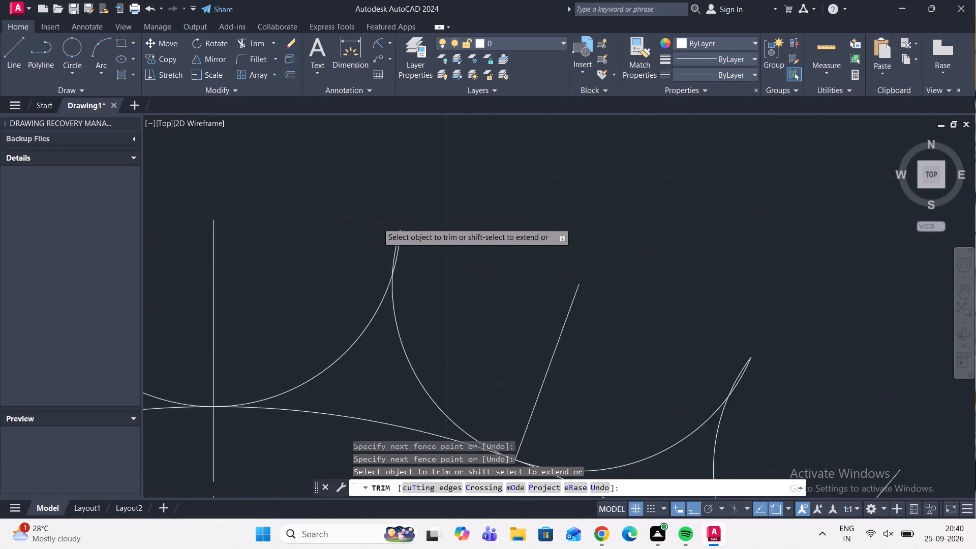
scroll(379, 225, "up", 3)
scroll(442, 270, "up", 3)
scroll(244, 182, "down", 6)
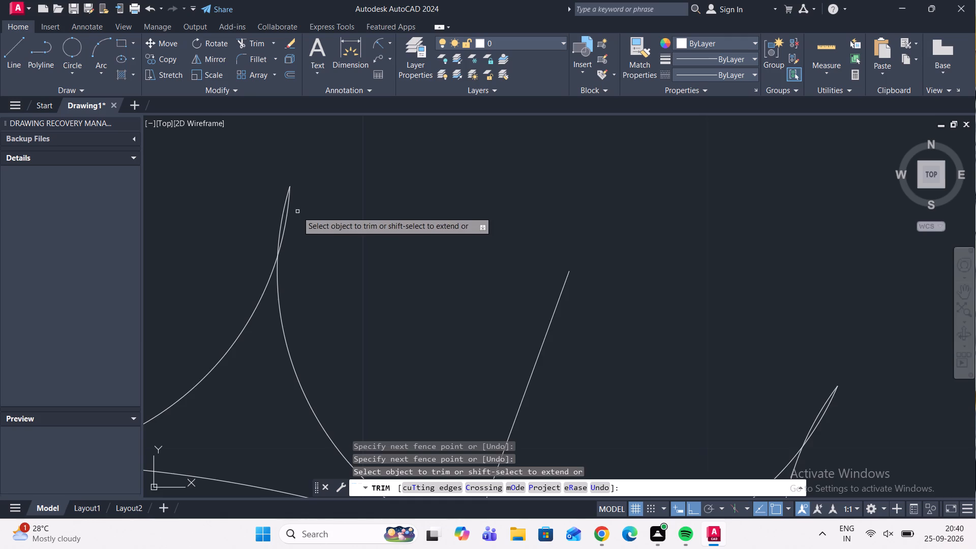
scroll(310, 209, "down", 4)
scroll(429, 249, "up", 4)
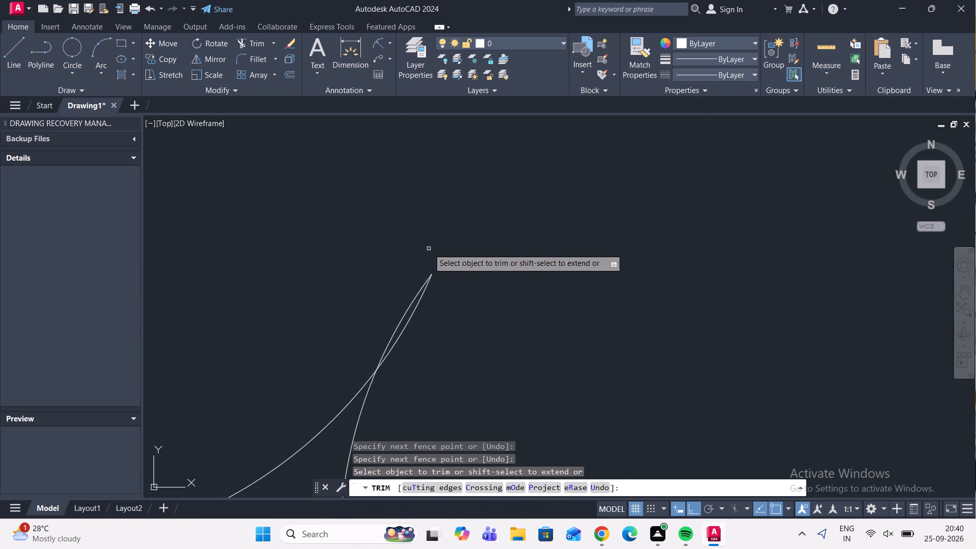
scroll(429, 249, "up", 2)
scroll(394, 366, "up", 3)
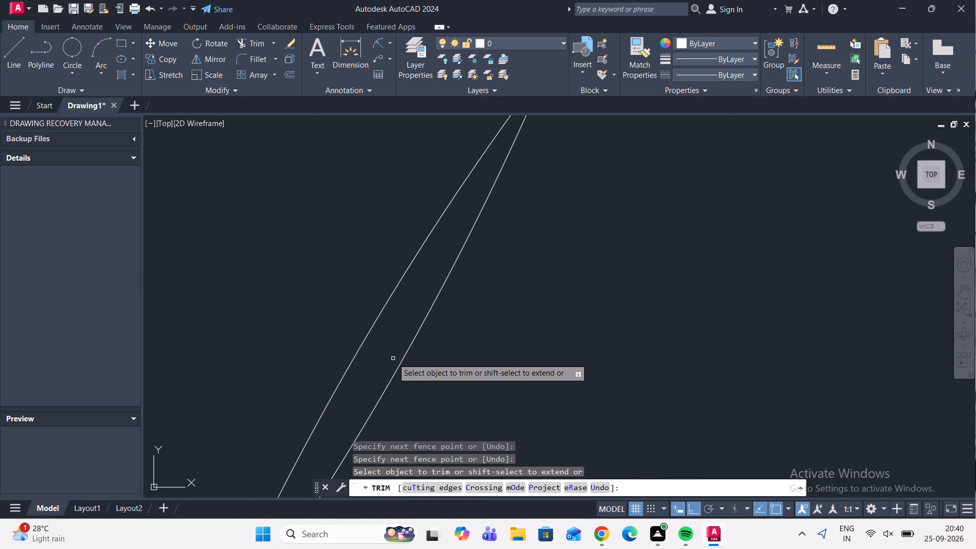
left_click_drag(395, 346, 433, 350)
Trim the lower of the two overlapping arc ends at the third scallop tip clockwise from the vertical centreline's top end.
scroll(437, 317, "down", 9)
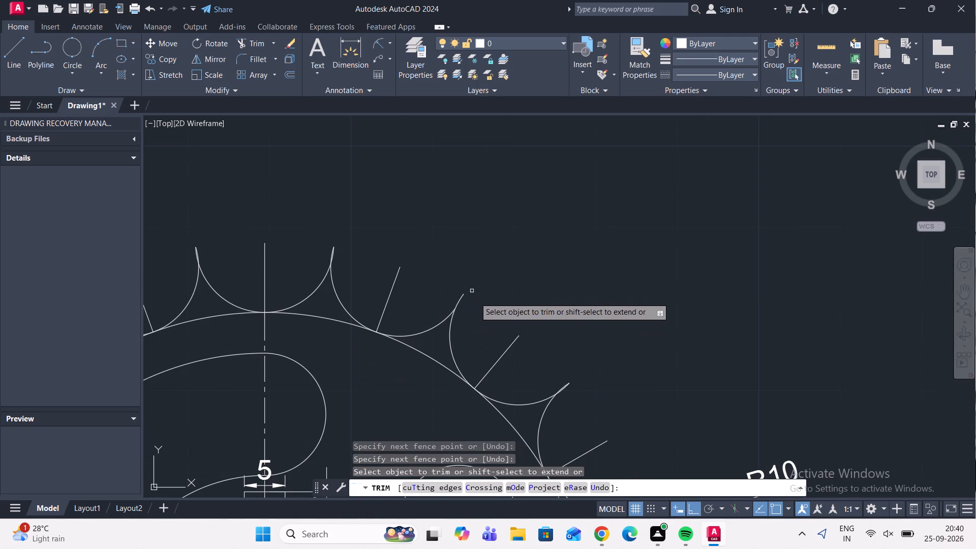
scroll(565, 383, "up", 5)
middle_click_drag(516, 337, 499, 277)
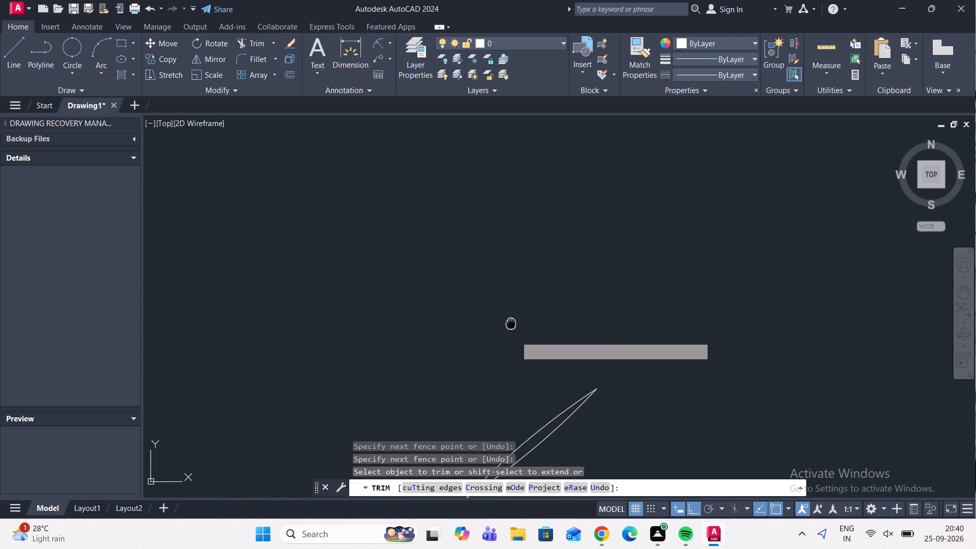
middle_click_drag(499, 277, 442, 0)
middle_click_drag(463, 182, 482, 292)
scroll(481, 250, "down", 2)
scroll(477, 226, "up", 4)
left_click_drag(502, 240, 524, 263)
Trim the lower overlapping arc end at the fourth scallop tip clockwise from the vertical centreline's top end.
scroll(522, 239, "down", 5)
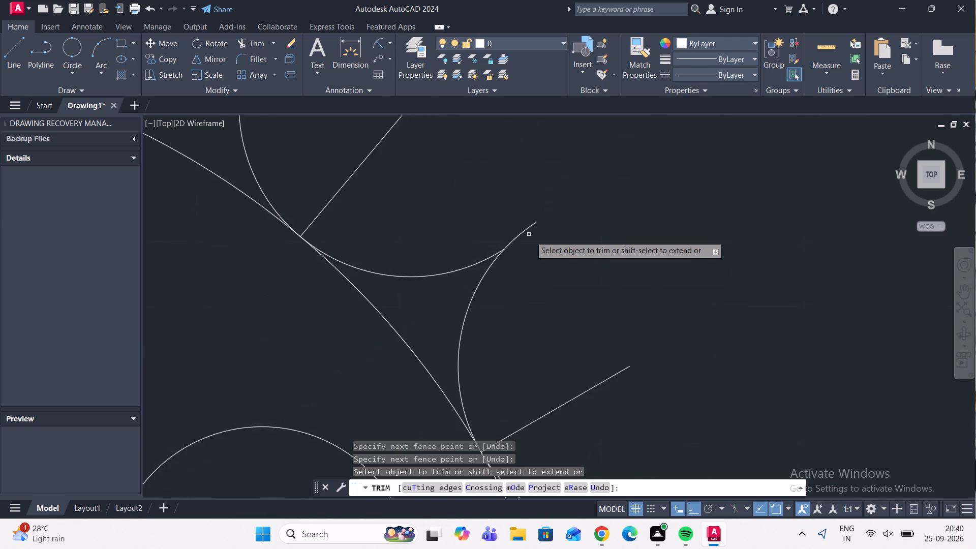
scroll(541, 271, "down", 2)
scroll(597, 376, "up", 6)
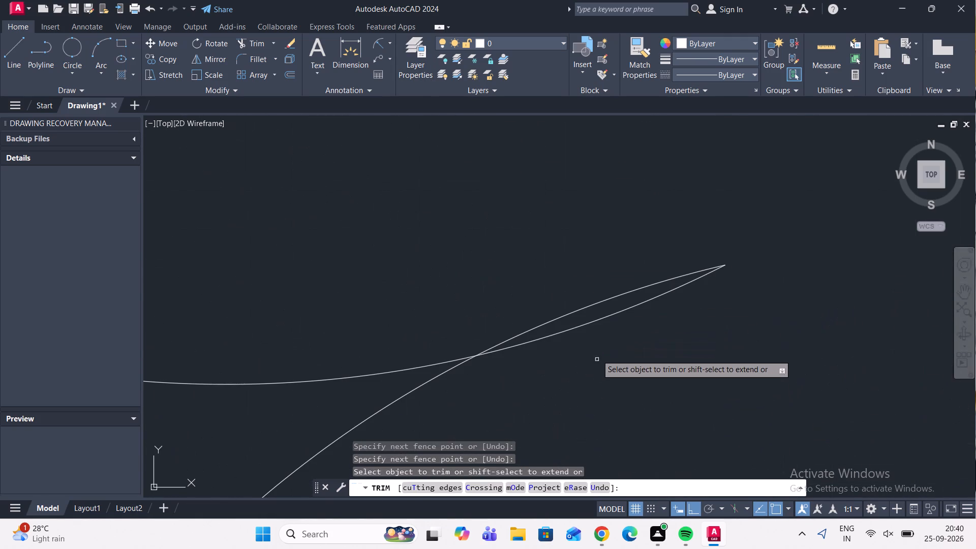
scroll(593, 317, "up", 3)
left_click_drag(592, 317, 620, 351)
Trim the lower overlapping arc end at the scallop tip lying on the horizontal centreline's right end.
scroll(616, 340, "down", 10)
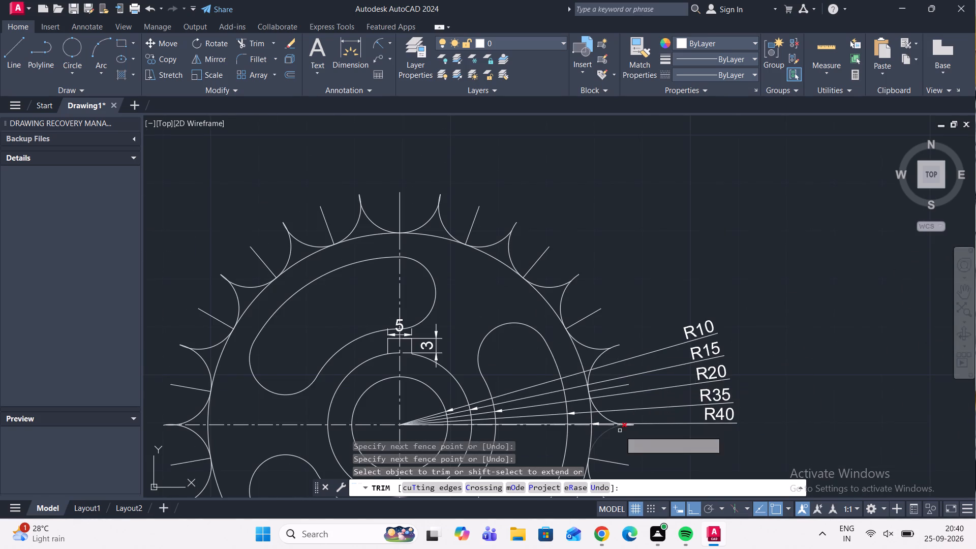
scroll(621, 429, "up", 5)
scroll(661, 389, "up", 4)
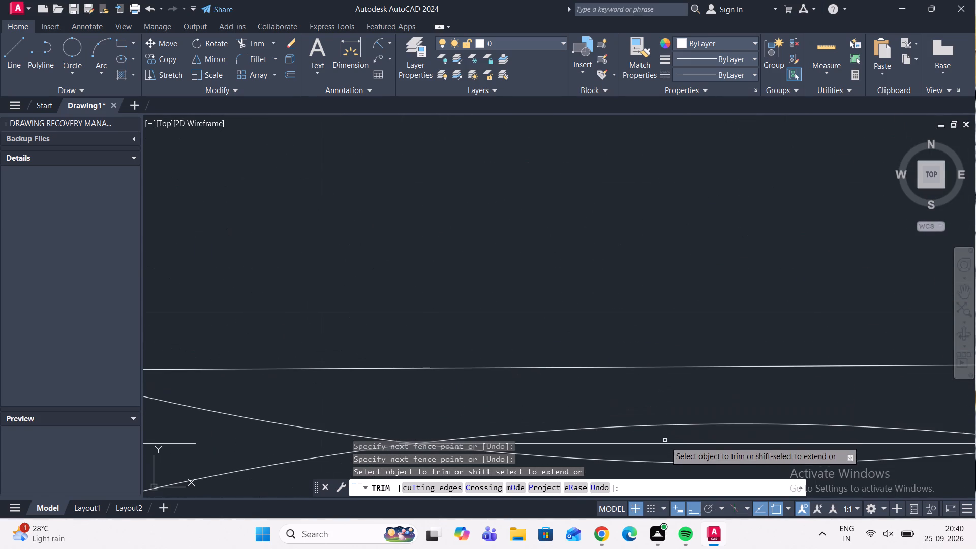
middle_click_drag(663, 417, 641, 315)
scroll(644, 354, "up", 3)
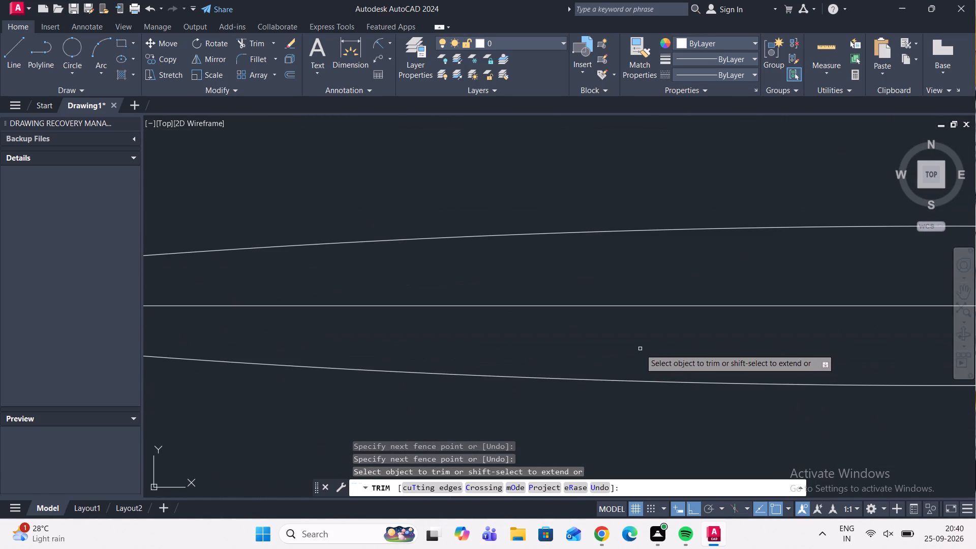
left_click_drag(640, 349, 668, 410)
Trim both overshooting arc ends at the first scallop tip clockwise from the horizontal centreline's right end.
scroll(656, 355, "down", 7)
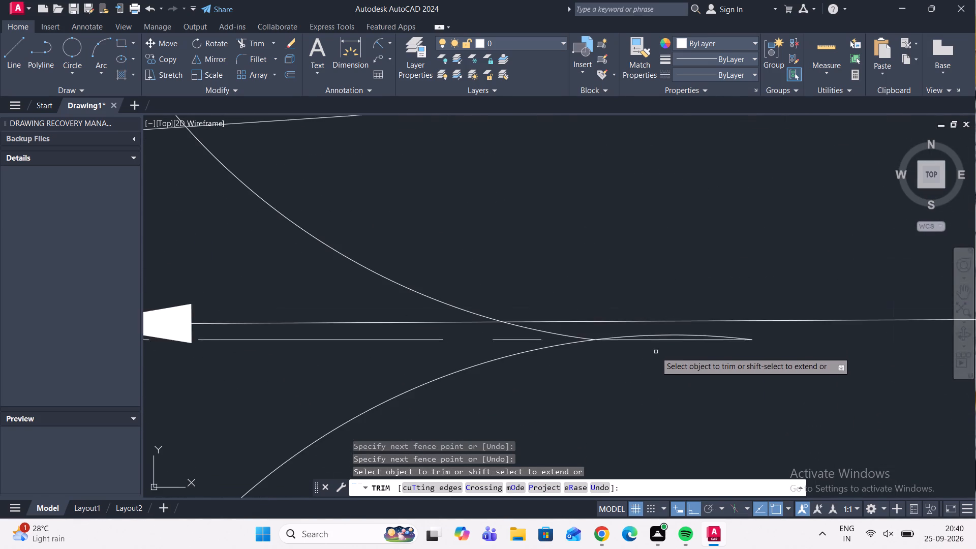
scroll(656, 352, "down", 3)
middle_click_drag(651, 381, 676, 205)
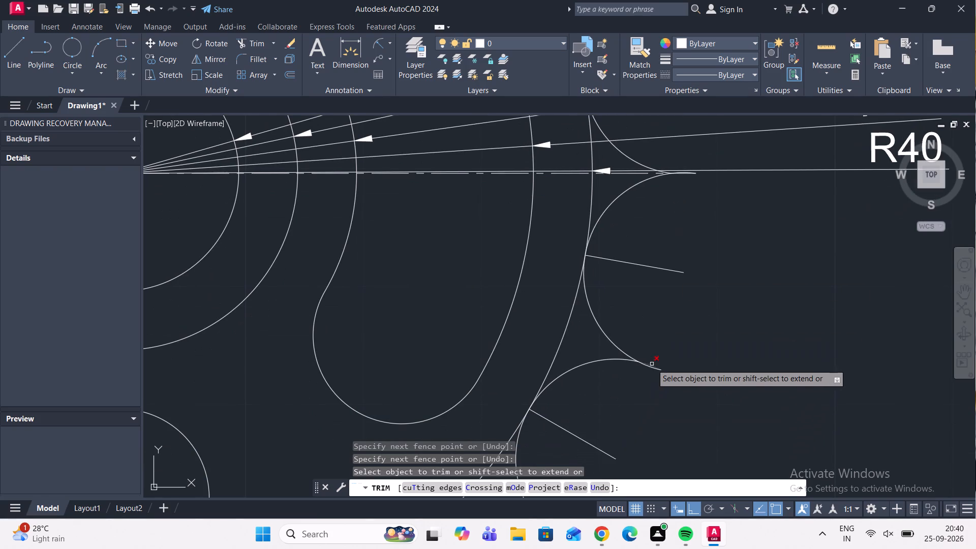
scroll(652, 364, "up", 7)
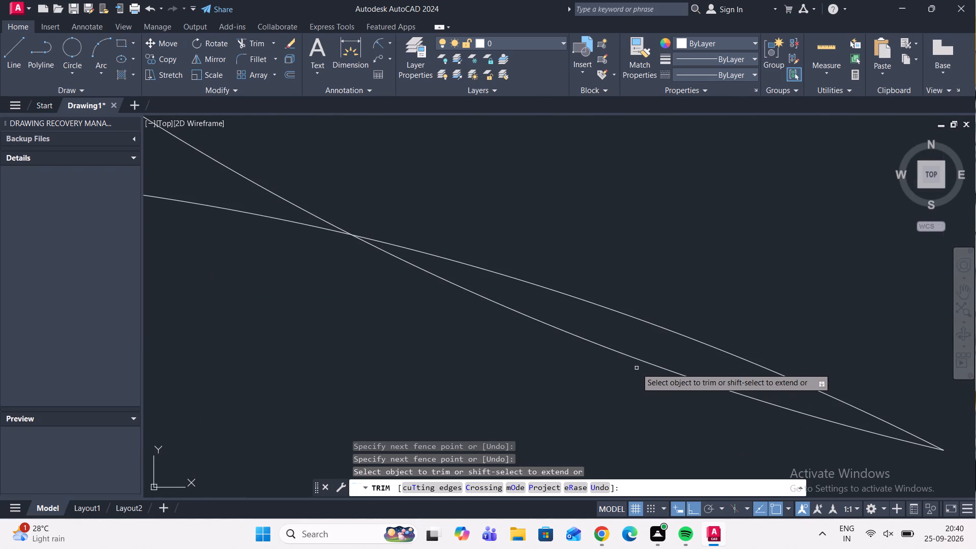
left_click_drag(619, 338, 631, 433)
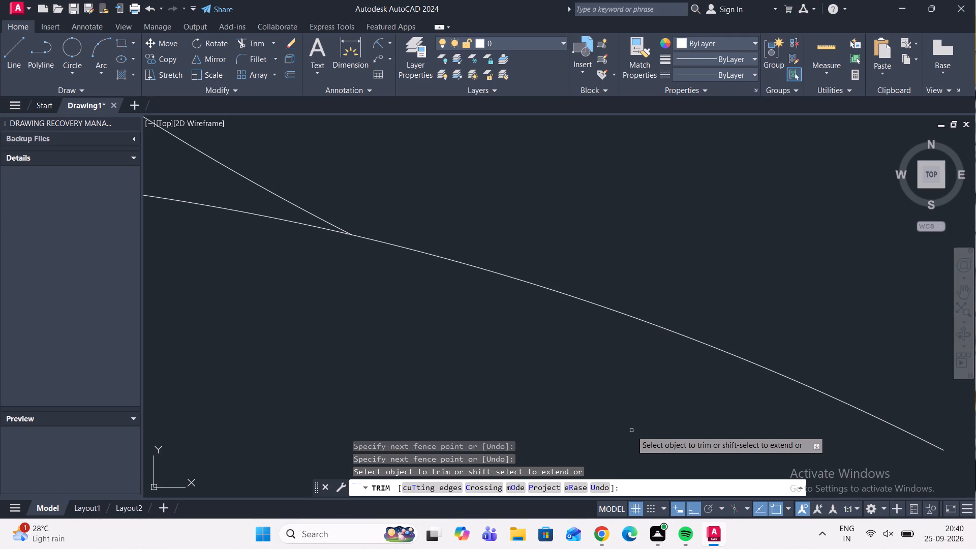
scroll(631, 400, "down", 4)
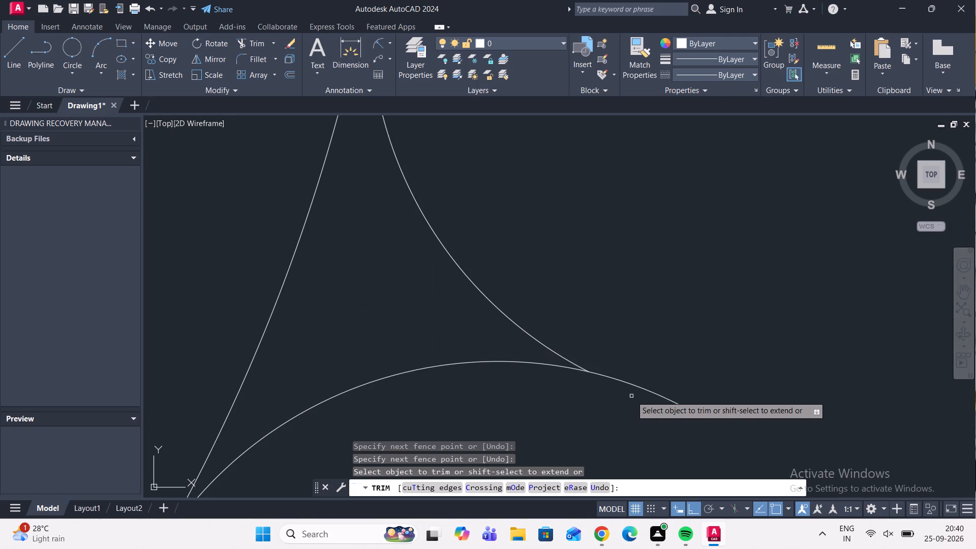
left_click_drag(630, 353, 634, 421)
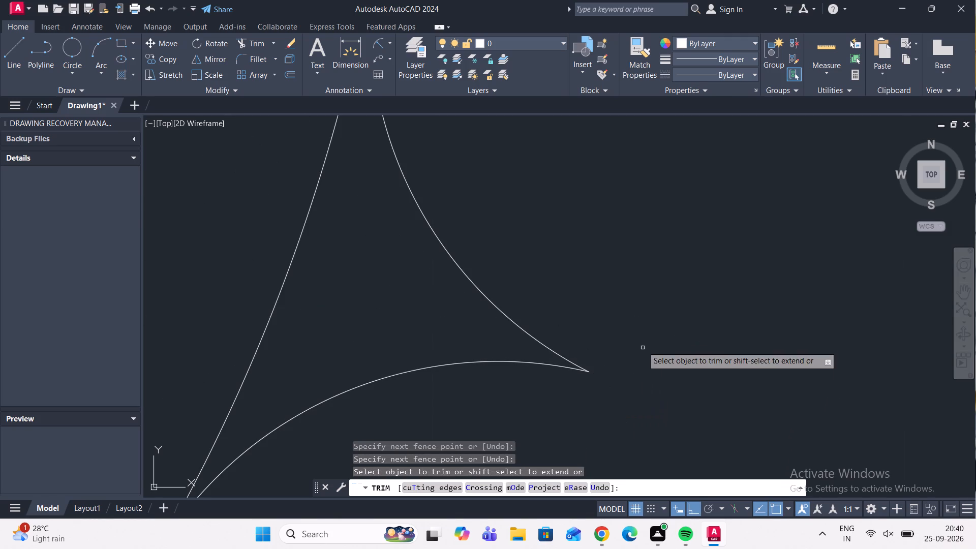
Trim the lower-left overlapping arc end at the second and third scallop tips clockwise from the horizontal centreline's right end.
scroll(652, 320, "down", 5)
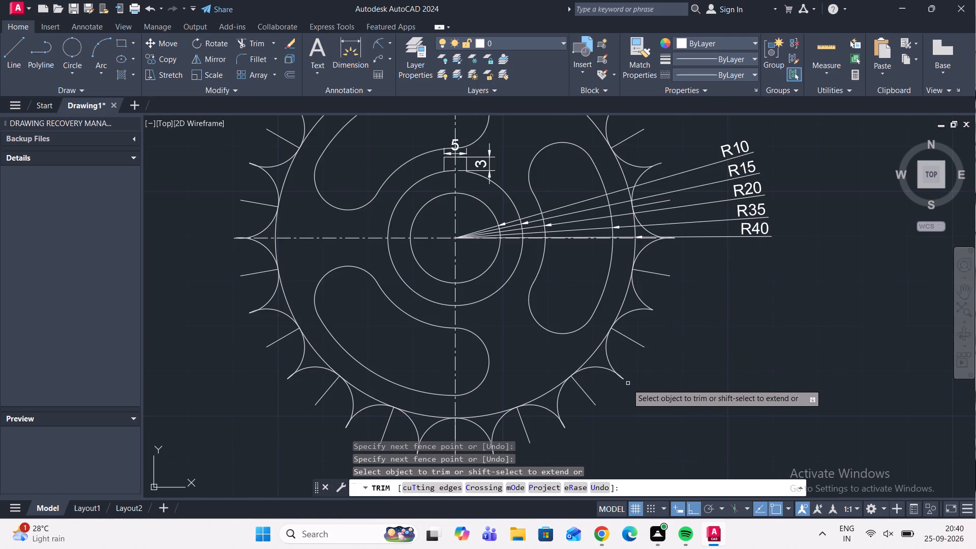
scroll(616, 377, "up", 10)
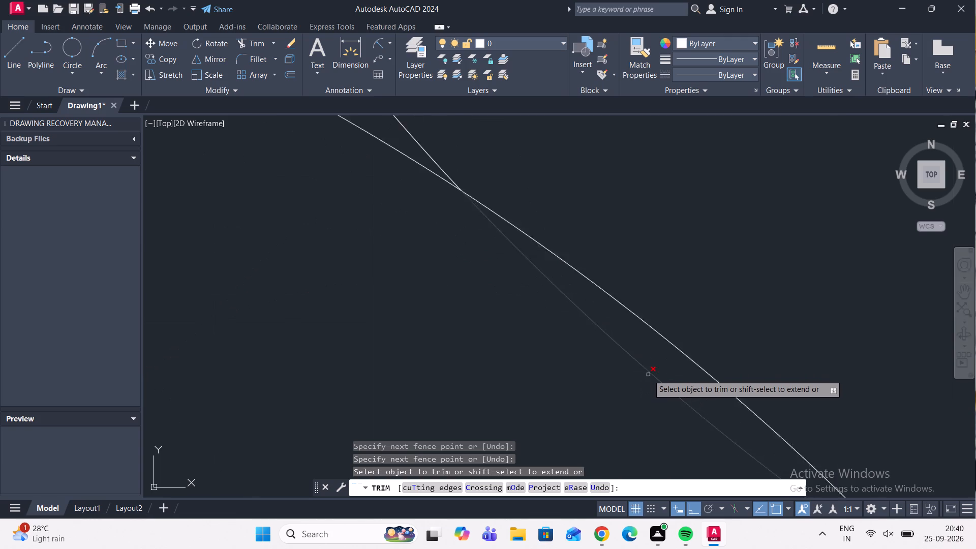
left_click_drag(573, 297, 600, 375)
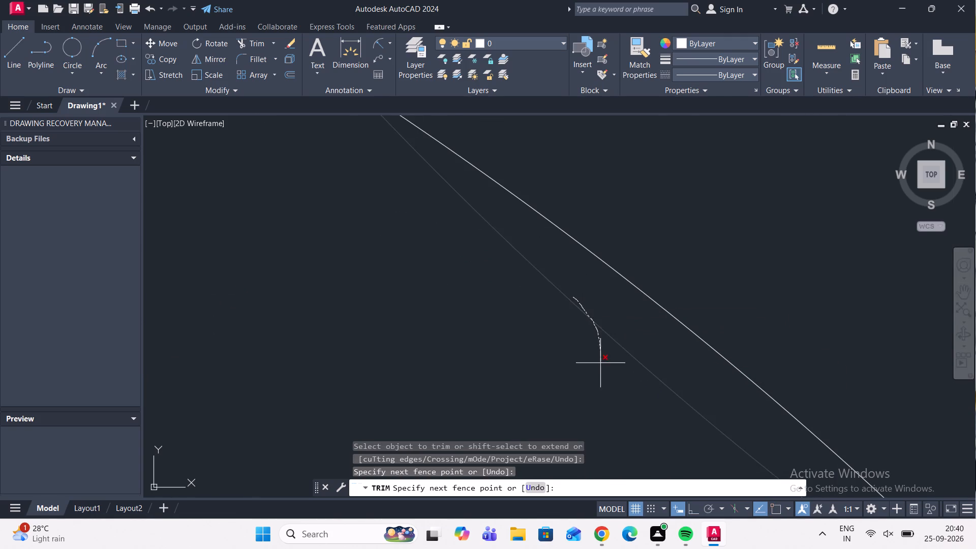
left_click_drag(600, 375, 560, 394)
scroll(501, 257, "down", 6)
middle_click_drag(402, 357, 758, 153)
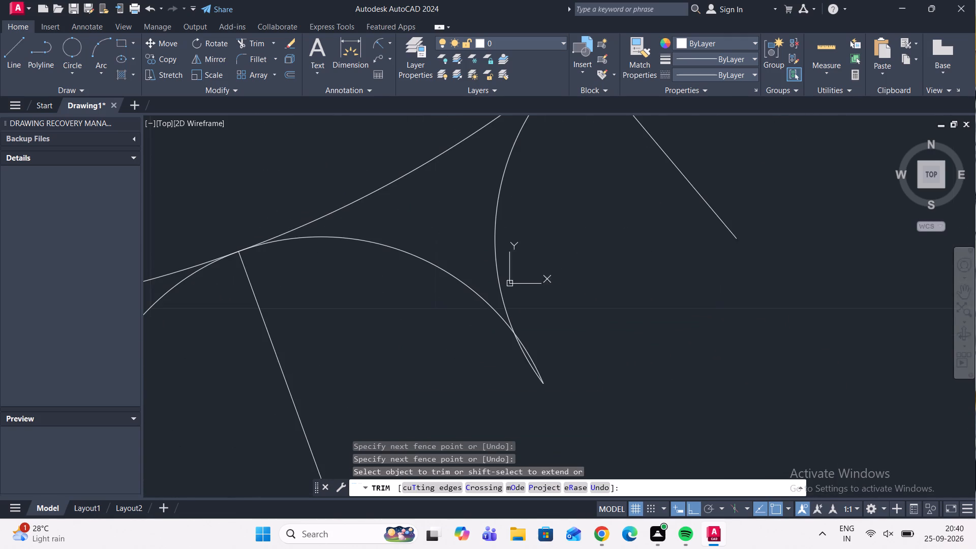
scroll(519, 351, "up", 6)
left_click_drag(532, 323, 477, 385)
Trim the left overlapping arc end at the fourth scallop tip clockwise from the horizontal centreline's right end.
scroll(398, 257, "down", 6)
middle_click_drag(380, 293, 423, 287)
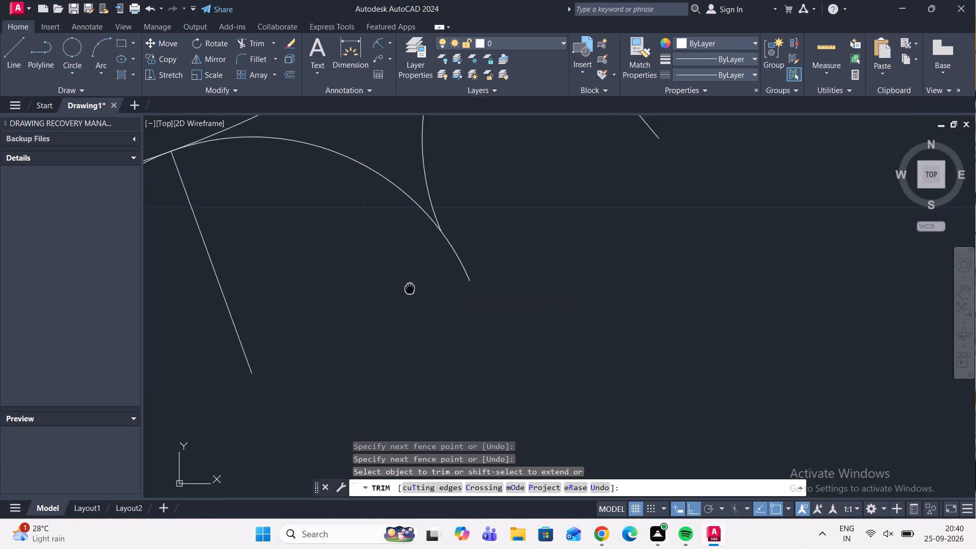
middle_click_drag(423, 287, 783, 254)
scroll(397, 379, "up", 3)
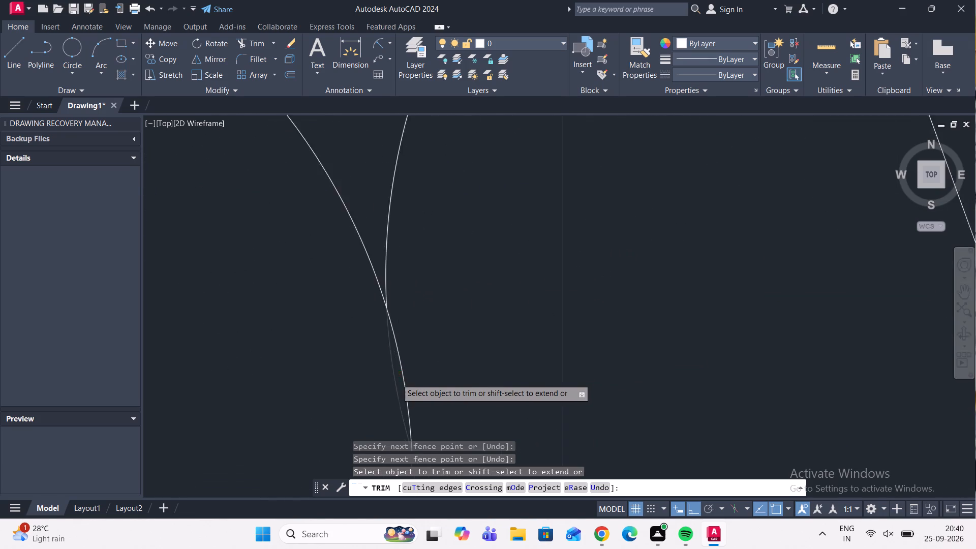
scroll(396, 379, "up", 3)
left_click_drag(399, 377, 322, 357)
Trim the left overlapping arc end at the first scallop tip clockwise from the vertical centreline's bottom end.
scroll(358, 347, "down", 5)
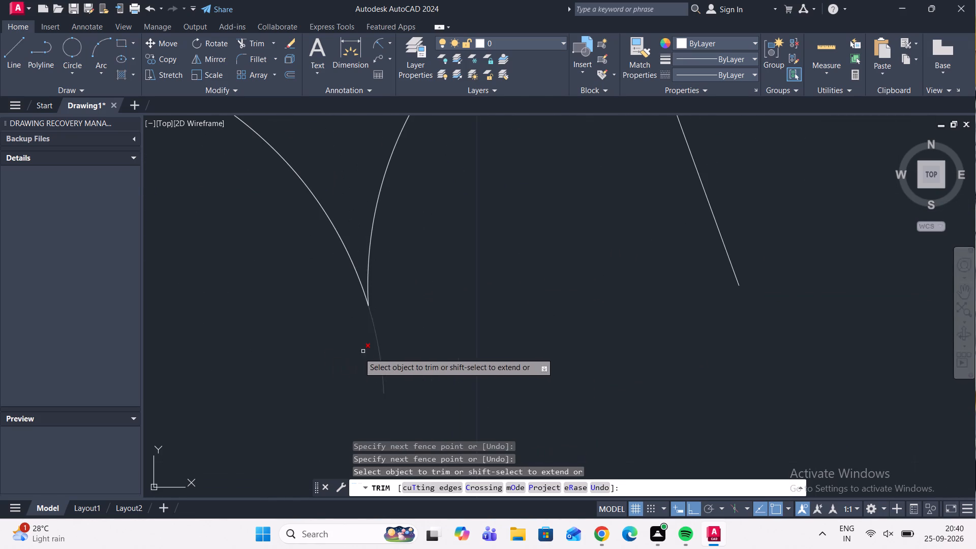
middle_click_drag(328, 354, 814, 235)
middle_click_drag(298, 316, 512, 343)
scroll(350, 257, "up", 3)
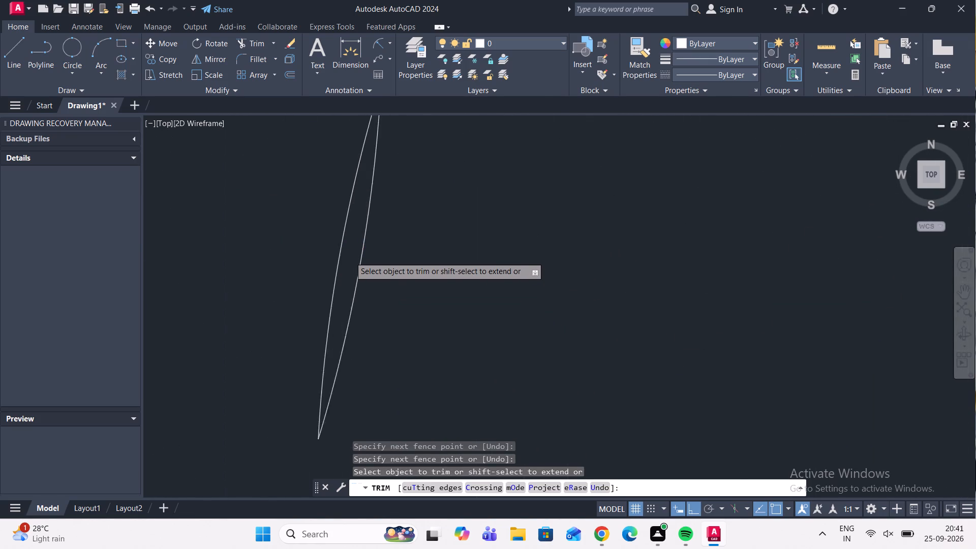
scroll(350, 257, "up", 2)
left_click_drag(350, 261, 243, 283)
Trim the left overlapping arc end at the second scallop tip clockwise from the vertical centreline's bottom end.
scroll(243, 243, "down", 5)
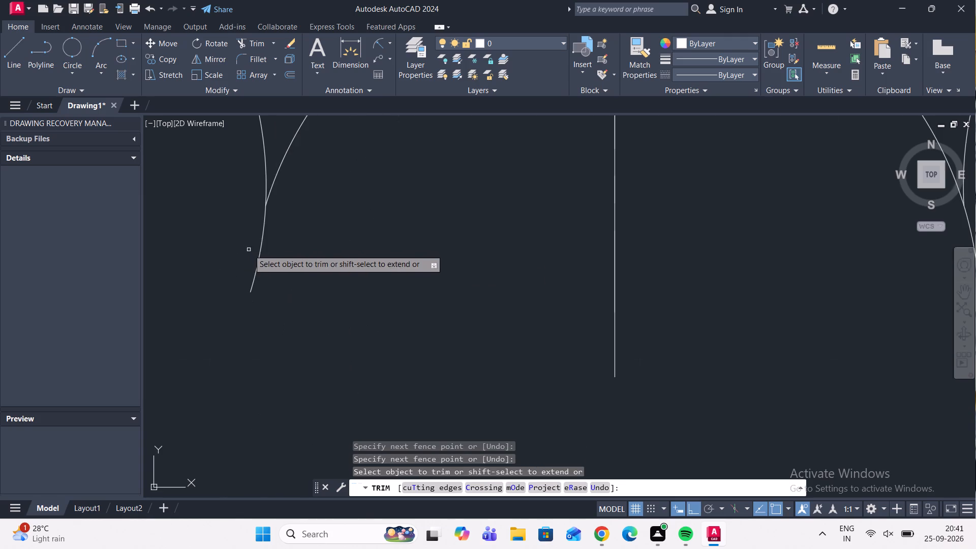
middle_click_drag(230, 248, 759, 317)
scroll(759, 317, "down", 2)
middle_click_drag(587, 280, 585, 280)
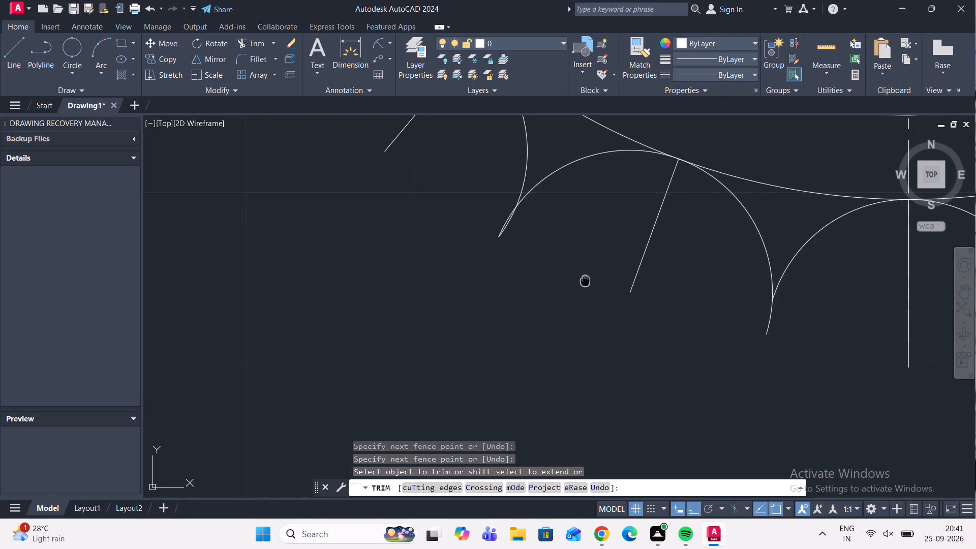
middle_click_drag(585, 280, 598, 370)
scroll(516, 318, "up", 4)
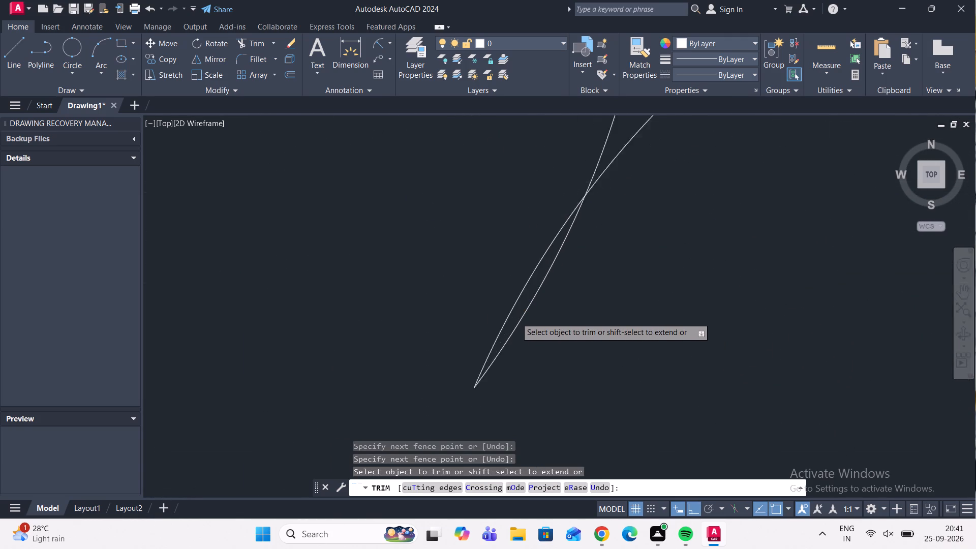
scroll(516, 318, "up", 2)
left_click_drag(515, 318, 452, 307)
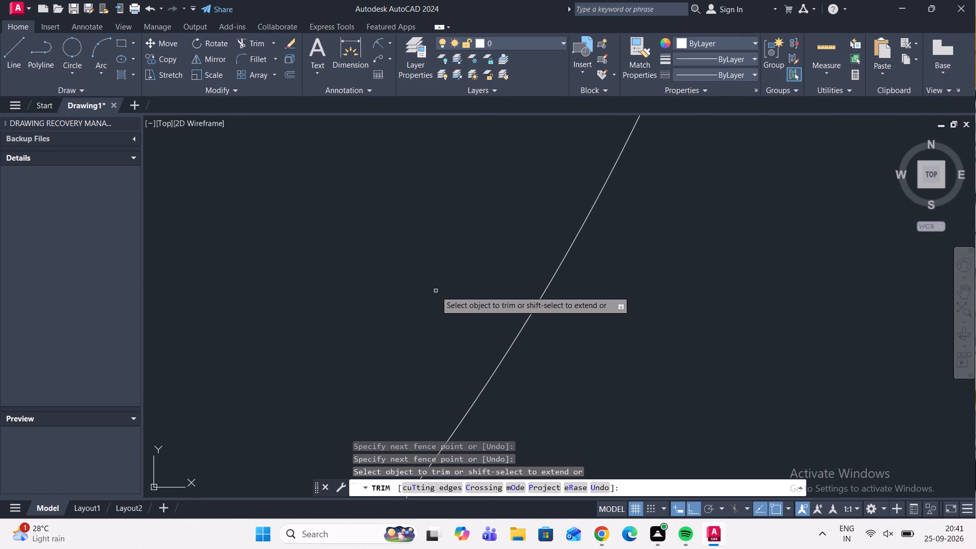
Trim the upper-left overlapping arc end at the third scallop tip clockwise from the vertical centreline's bottom end.
scroll(436, 290, "down", 3)
middle_click_drag(409, 242, 474, 367)
scroll(474, 366, "down", 2)
middle_click(417, 308)
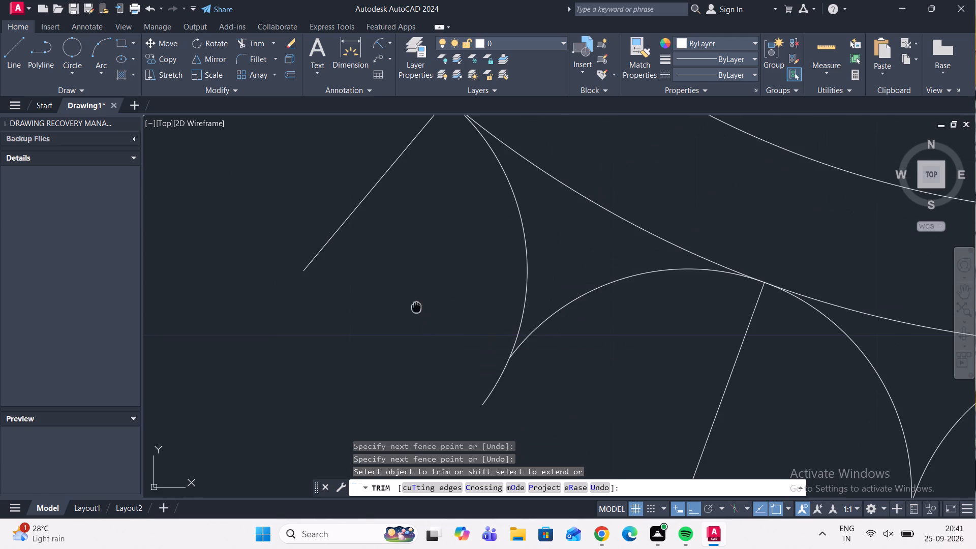
scroll(416, 308, "down", 3)
middle_click_drag(371, 265, 424, 308)
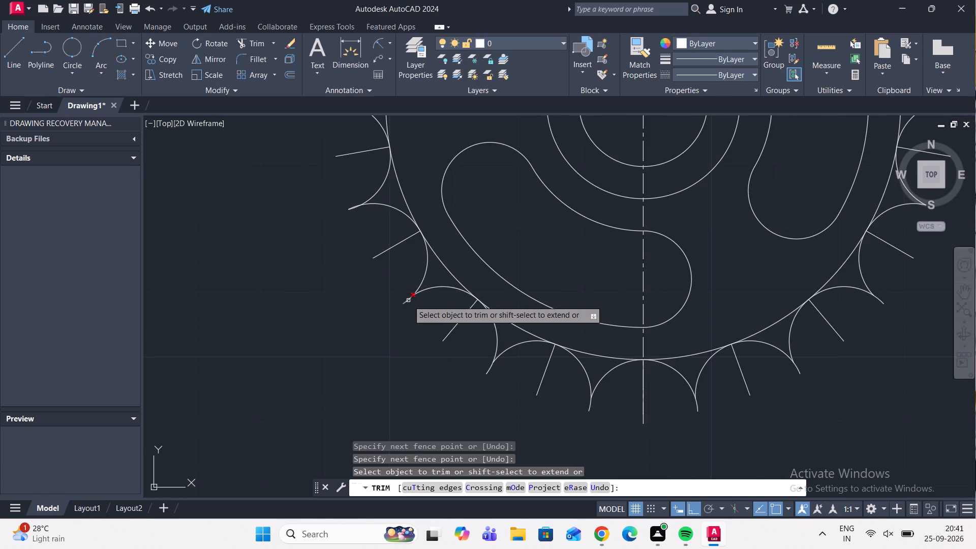
scroll(408, 300, "up", 5)
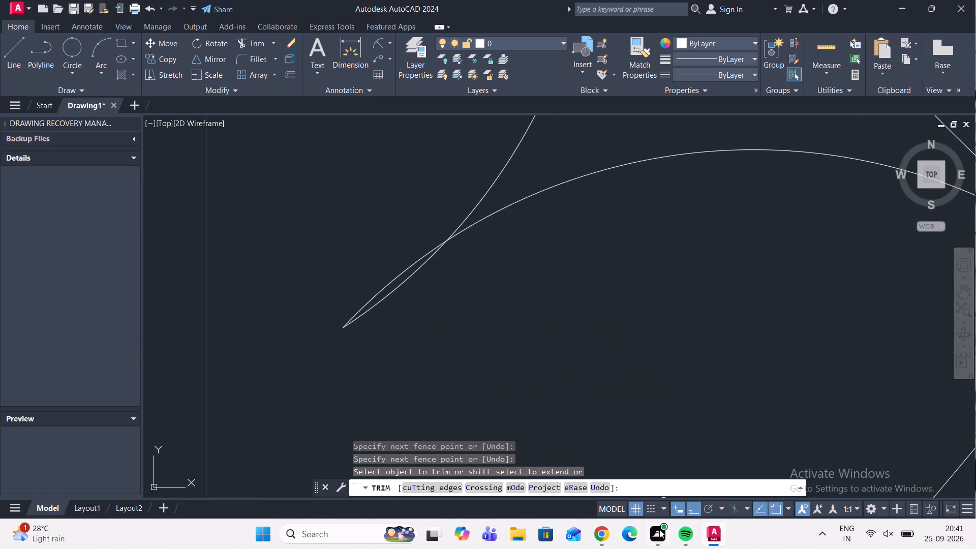
left_click(659, 530)
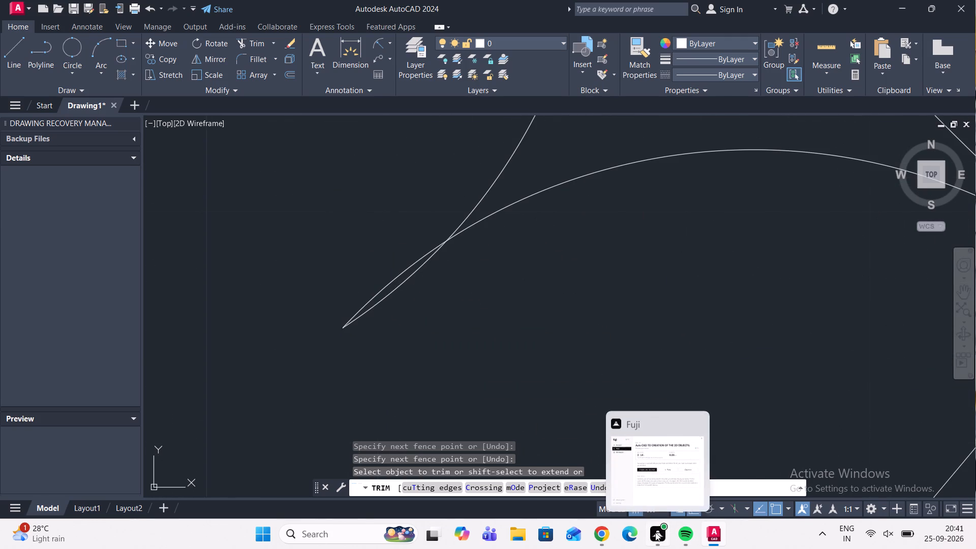
middle_click_drag(480, 323, 517, 383)
scroll(436, 328, "up", 4)
left_click_drag(443, 343, 425, 319)
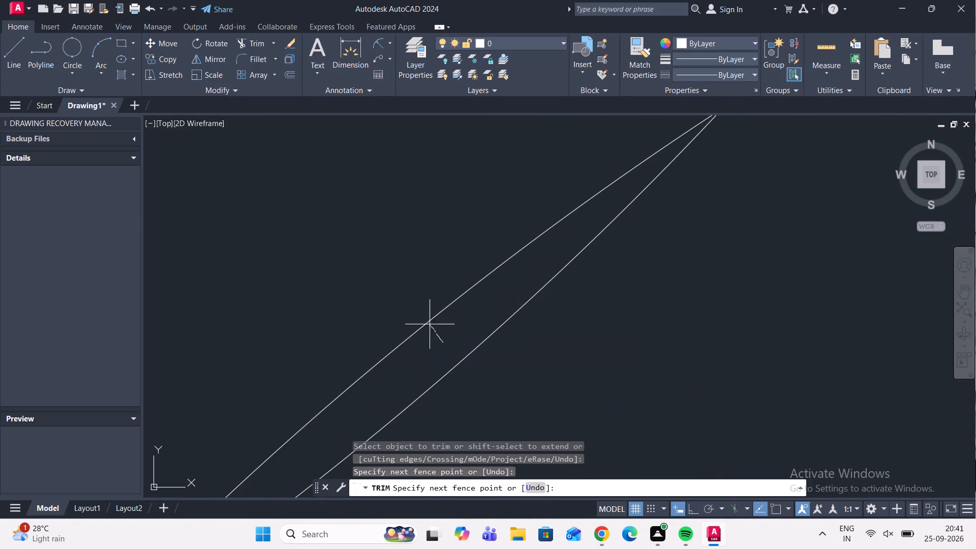
left_click_drag(425, 319, 402, 297)
Trim both overshooting arc ends at the fourth scallop tip clockwise from the vertical centreline's bottom end.
scroll(364, 272, "down", 4)
middle_click_drag(340, 226, 390, 334)
scroll(409, 298, "down", 6)
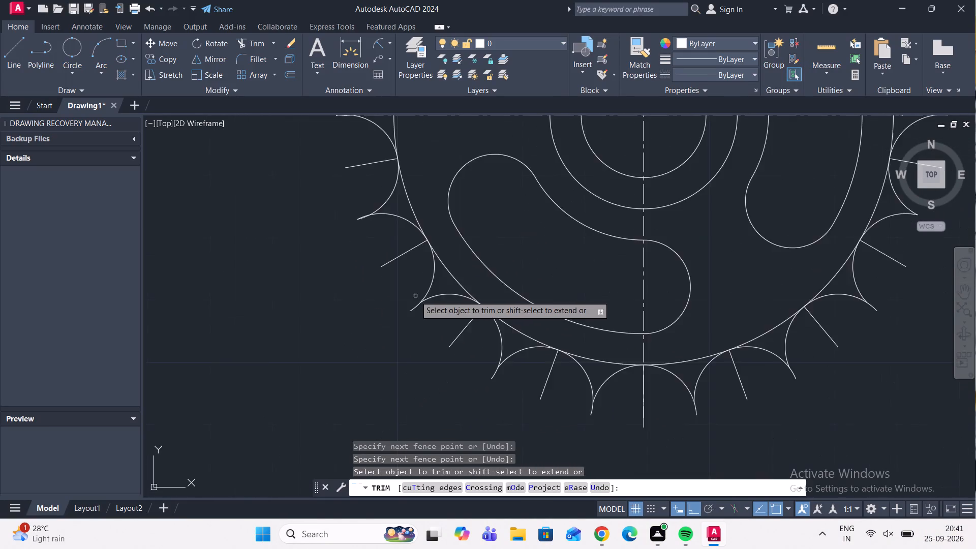
scroll(415, 296, "down", 2)
scroll(742, 346, "down", 2)
scroll(729, 276, "up", 2)
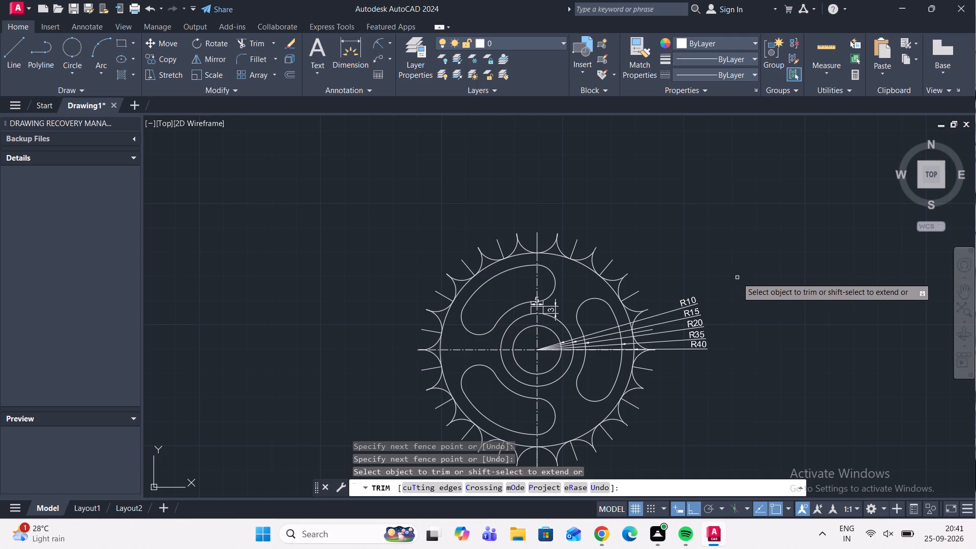
scroll(720, 333, "down", 1)
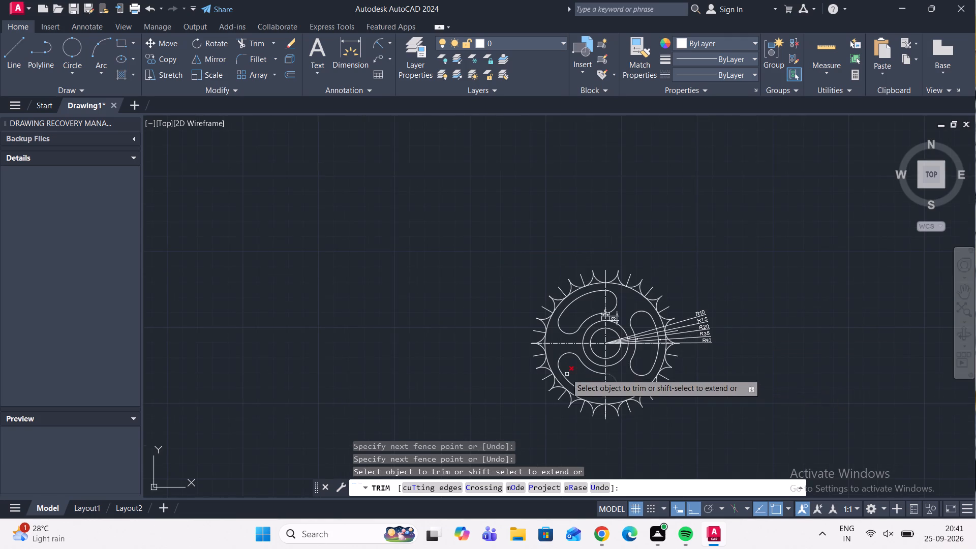
scroll(551, 368, "up", 4)
scroll(465, 384, "up", 4)
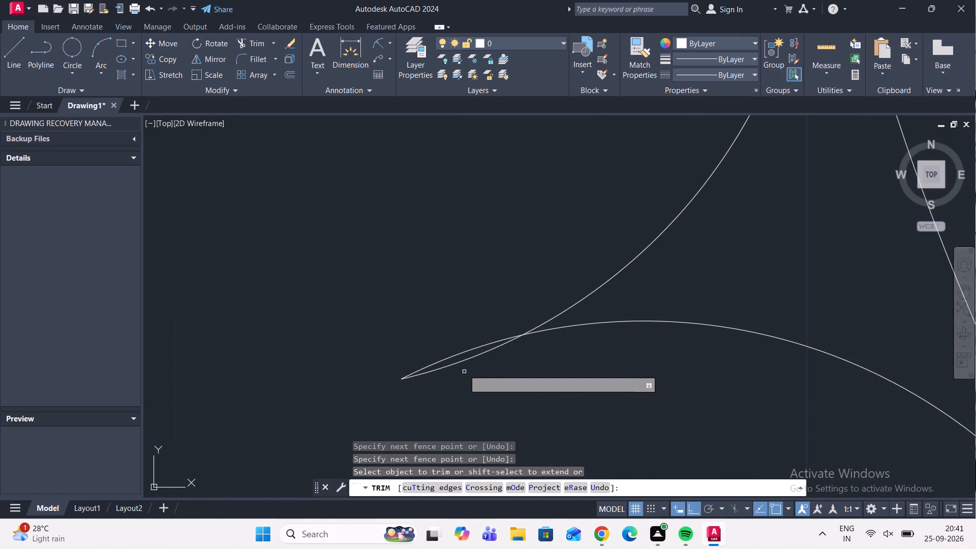
left_click_drag(459, 359, 465, 375)
left_click_drag(461, 365, 442, 331)
Trim the overshooting pieces of both arcs at the scallop tip on the horizontal centreline's left end.
scroll(438, 320, "down", 4)
middle_click_drag(407, 267, 408, 383)
scroll(423, 291, "up", 4)
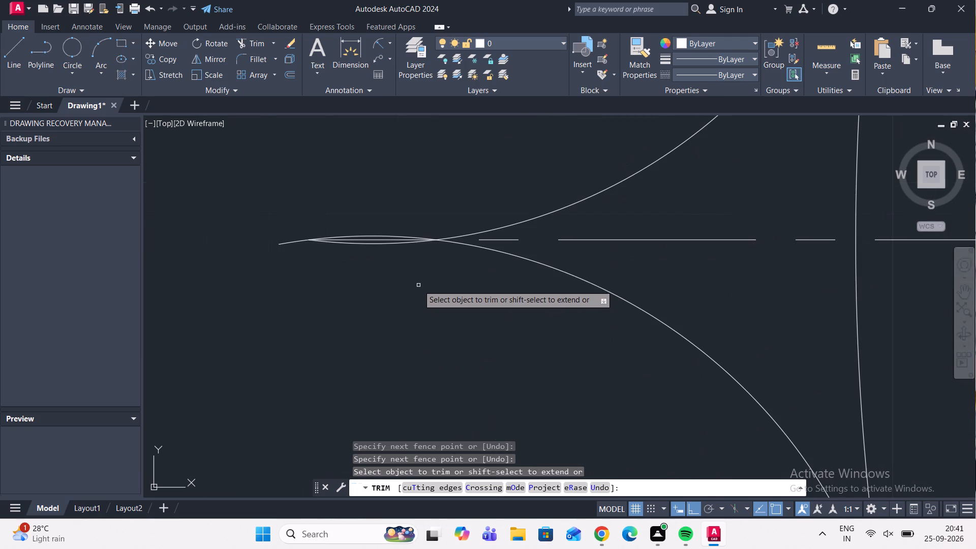
left_click(386, 244)
left_click(387, 234)
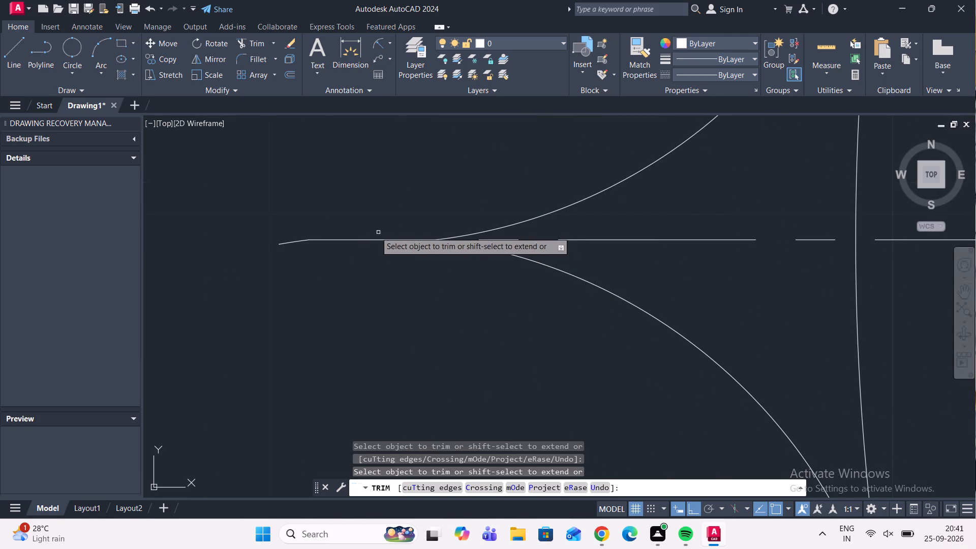
left_click(289, 242)
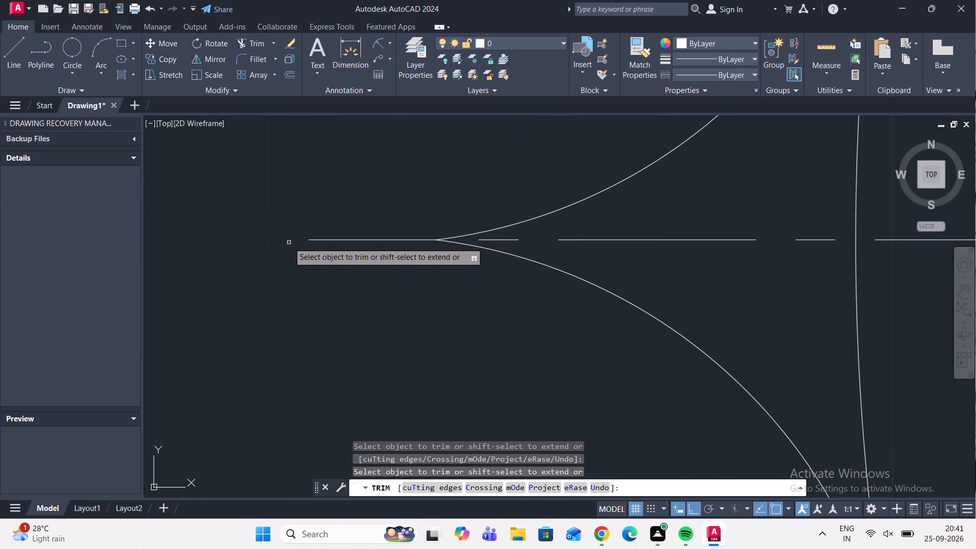
Trim both overshooting arc ends at the first scallop tip clockwise from the horizontal centreline's left end.
scroll(289, 242, "down", 2)
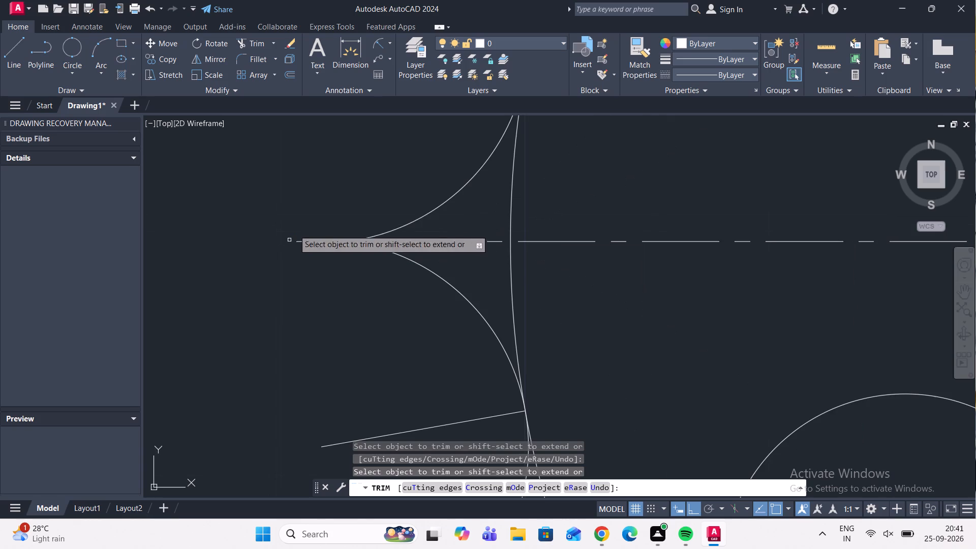
middle_click_drag(319, 198, 322, 209)
left_click_drag(322, 209, 322, 281)
scroll(314, 221, "down", 2)
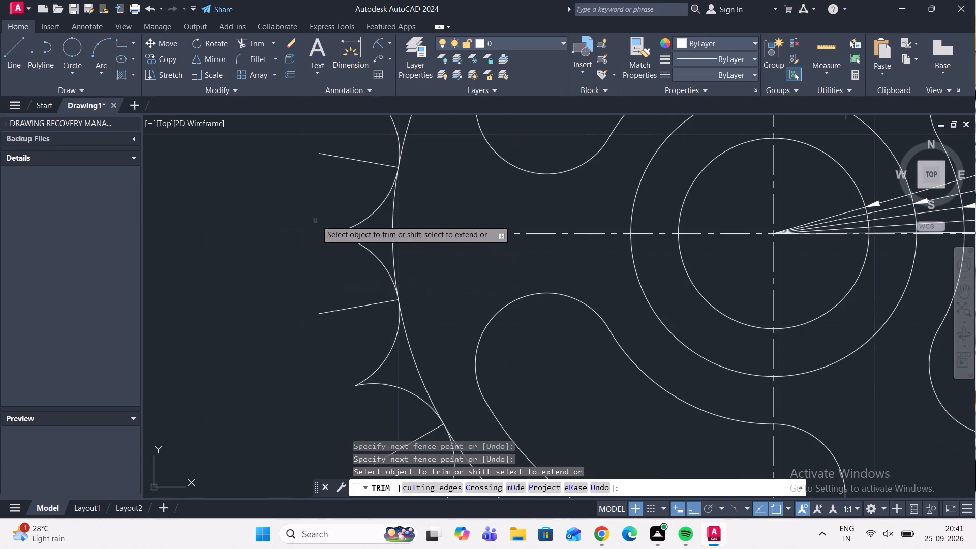
middle_click_drag(329, 181, 339, 322)
middle_click_drag(347, 243, 338, 310)
scroll(344, 291, "up", 2)
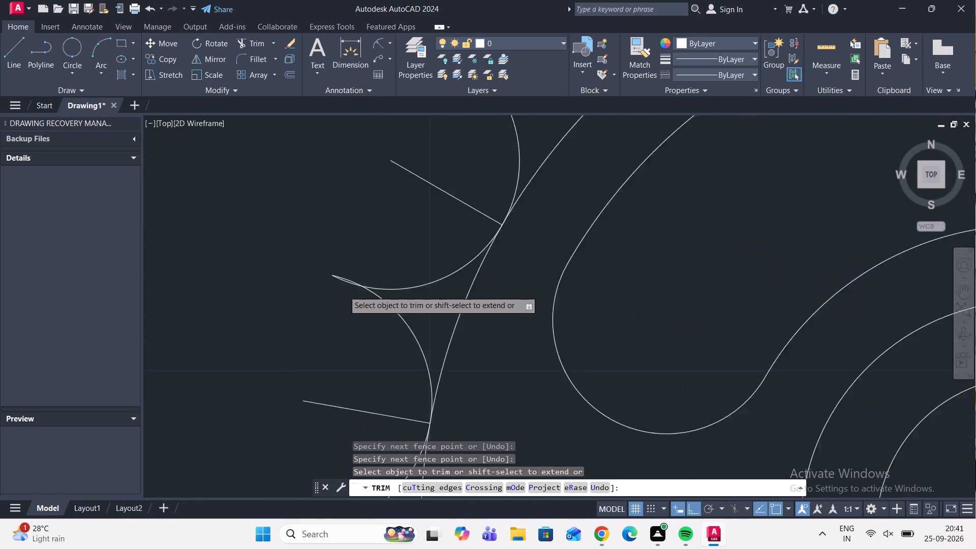
scroll(344, 291, "up", 3)
left_click_drag(352, 221, 347, 260)
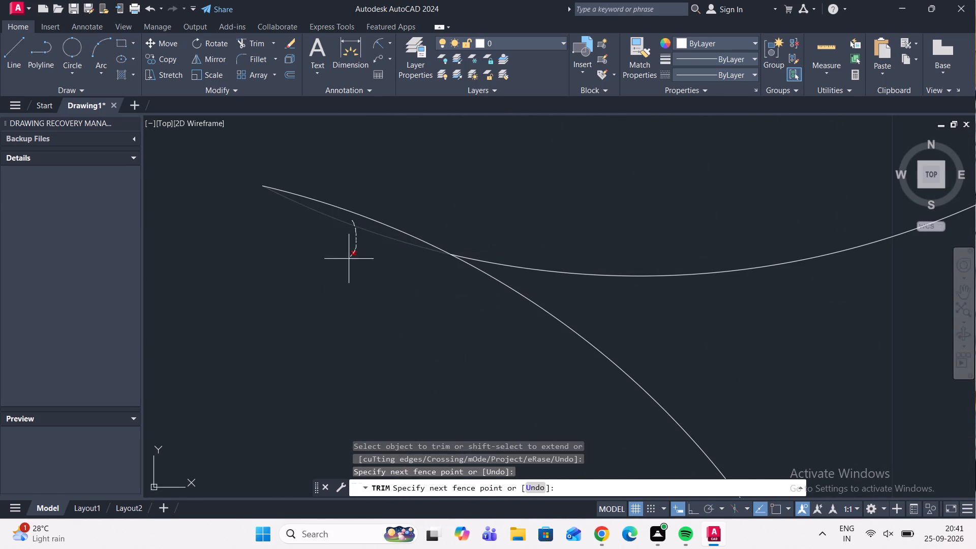
left_click_drag(347, 260, 347, 260)
left_click_drag(349, 255, 353, 141)
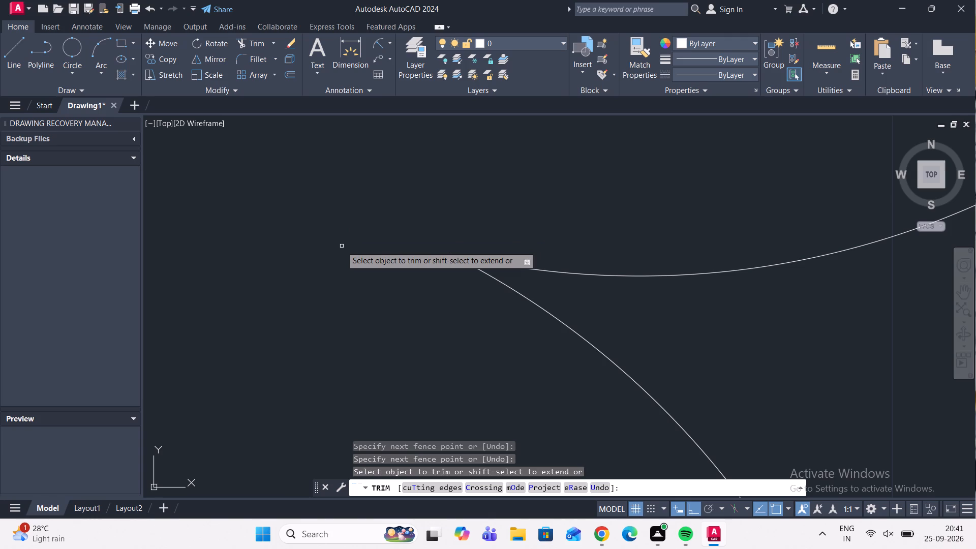
Trim both overshooting arc ends at the second scallop tip clockwise from the horizontal centreline's left end.
scroll(358, 351, "down", 4)
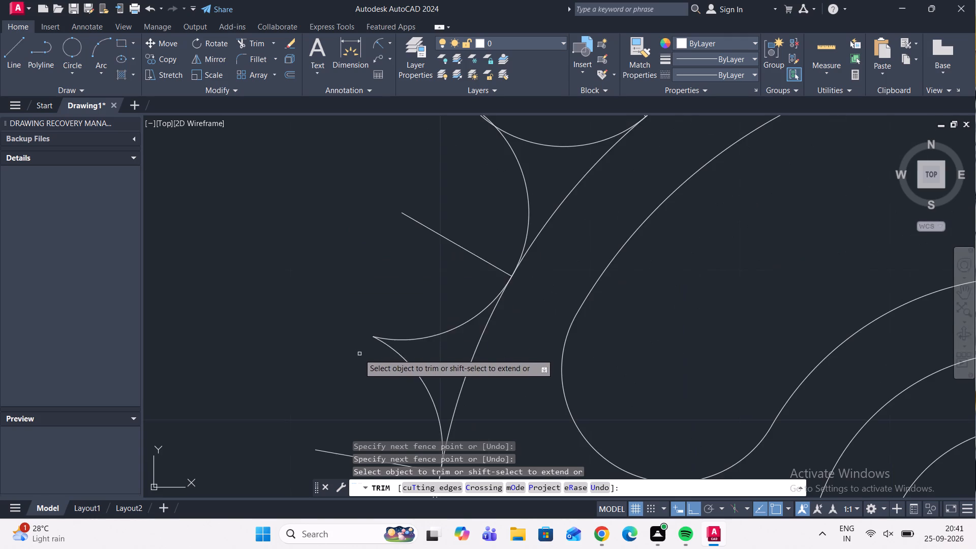
middle_click_drag(362, 247, 287, 398)
scroll(408, 274, "up", 1)
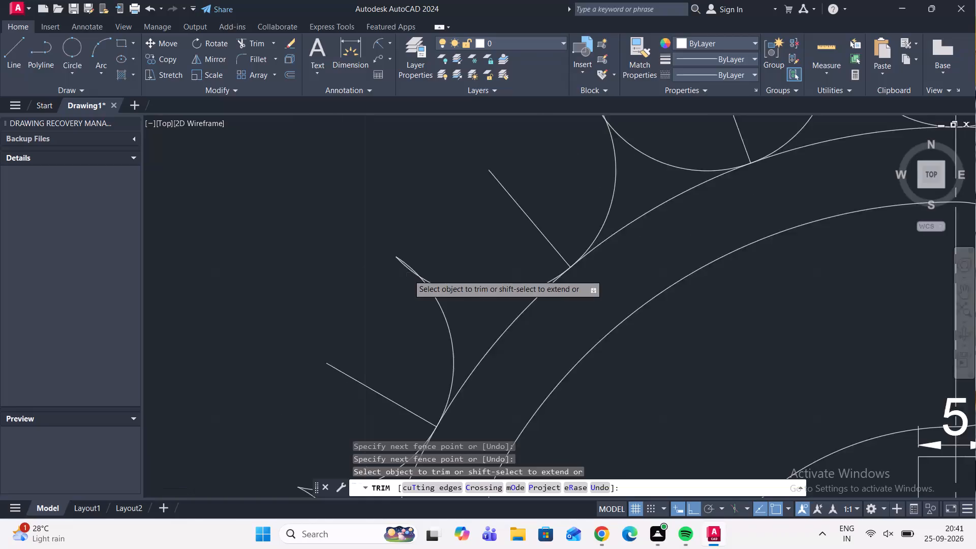
scroll(408, 274, "up", 3)
middle_click_drag(410, 274, 367, 359)
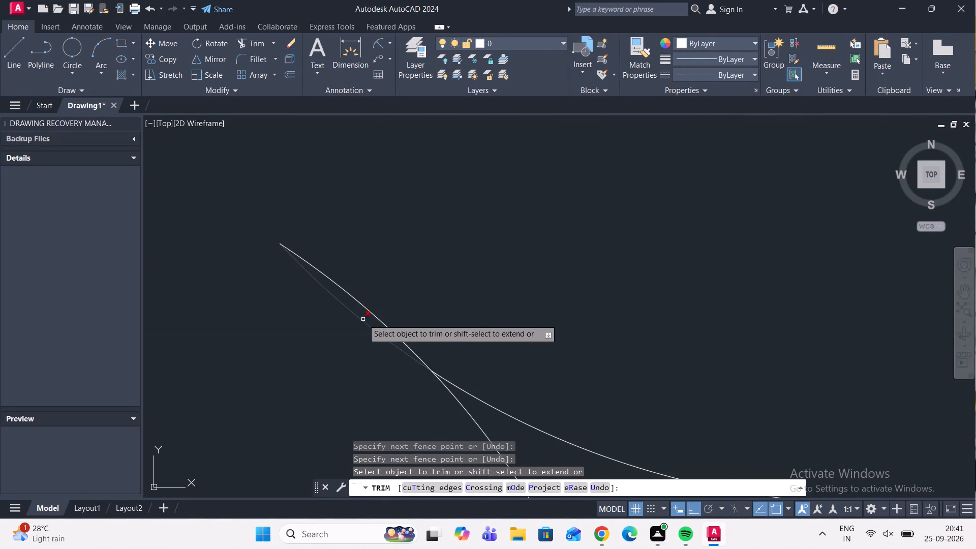
scroll(363, 319, "up", 3)
left_click_drag(364, 315, 338, 373)
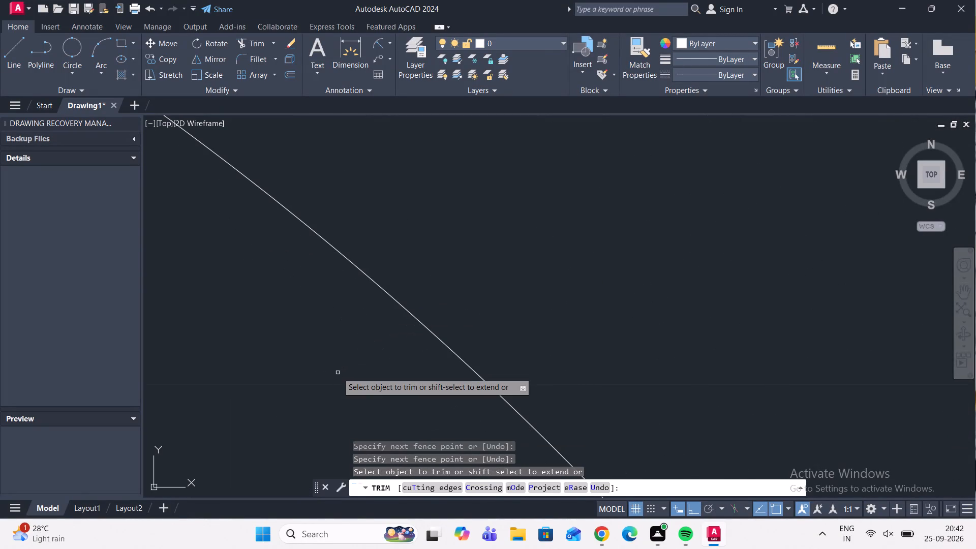
scroll(342, 369, "down", 1)
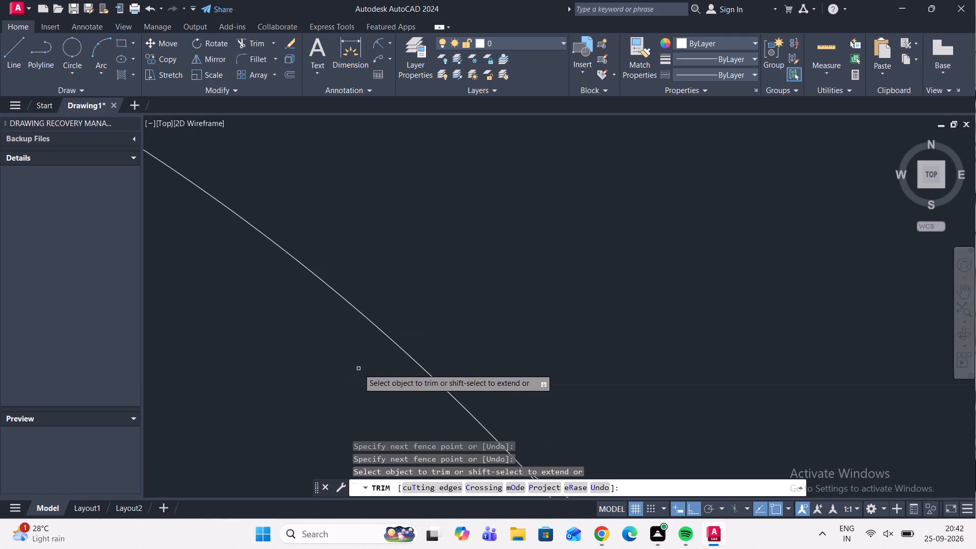
scroll(359, 365, "down", 3)
left_click_drag(383, 320, 327, 377)
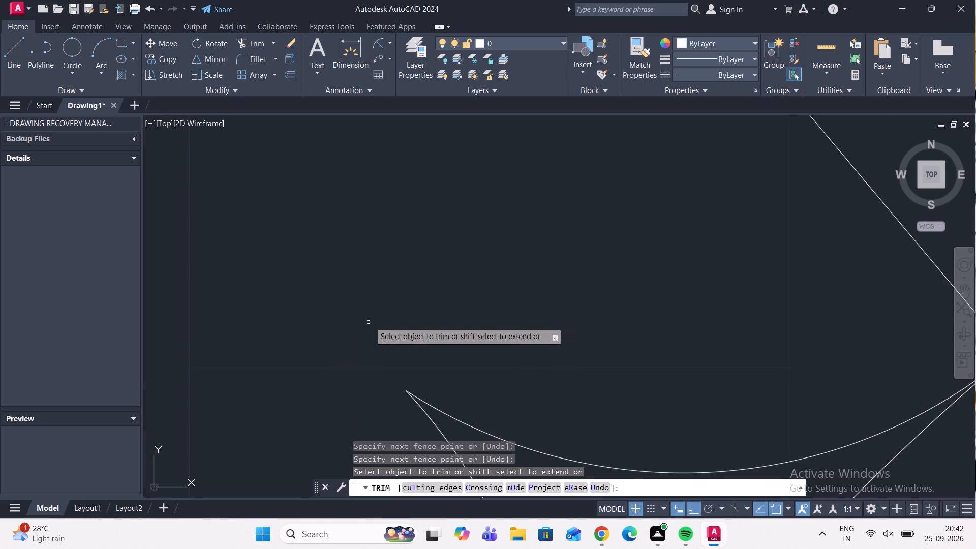
Trim both overshooting arc ends at the third scallop tip clockwise from the horizontal centreline's left end.
scroll(376, 320, "down", 3)
middle_click_drag(457, 301, 381, 435)
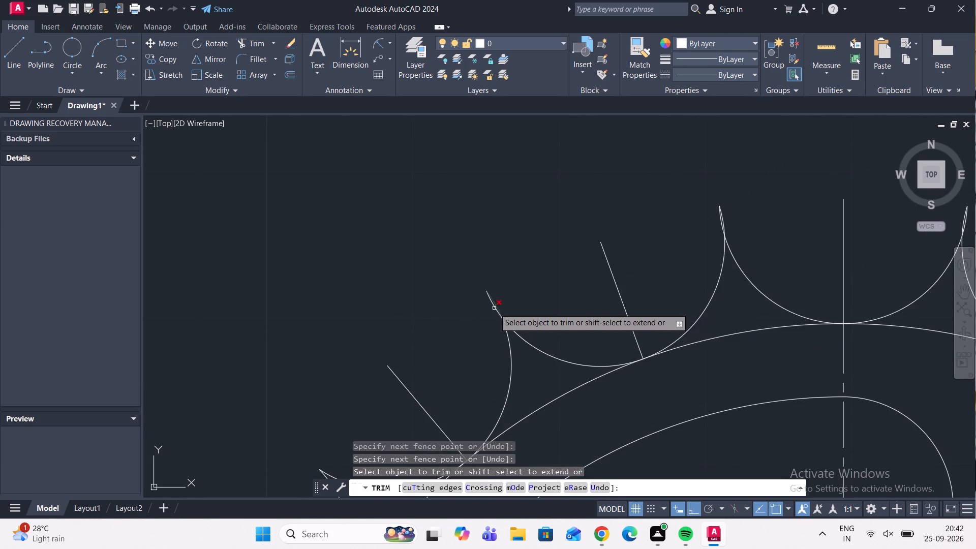
scroll(494, 308, "up", 6)
left_click_drag(485, 281, 463, 335)
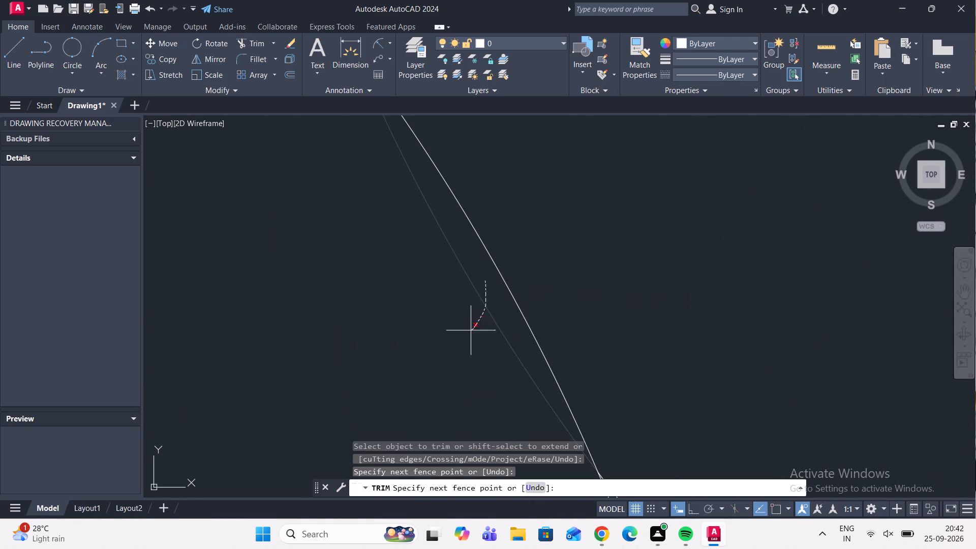
left_click_drag(463, 335, 434, 344)
left_click_drag(510, 250, 423, 304)
Trim both overshooting arc ends at the scallop tip just left of the vertical centreline's top end.
scroll(433, 296, "down", 4)
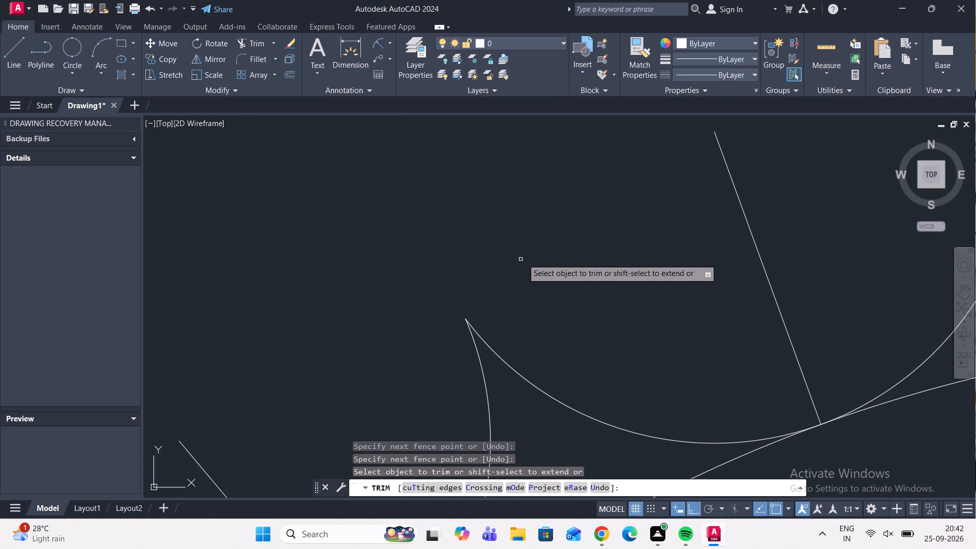
scroll(530, 259, "down", 2)
middle_click_drag(559, 253, 353, 309)
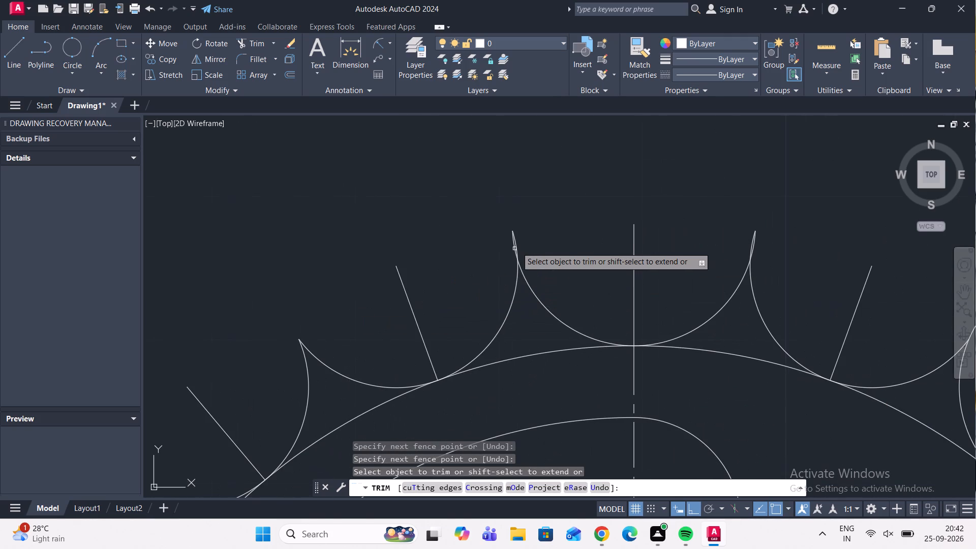
scroll(522, 242, "up", 5)
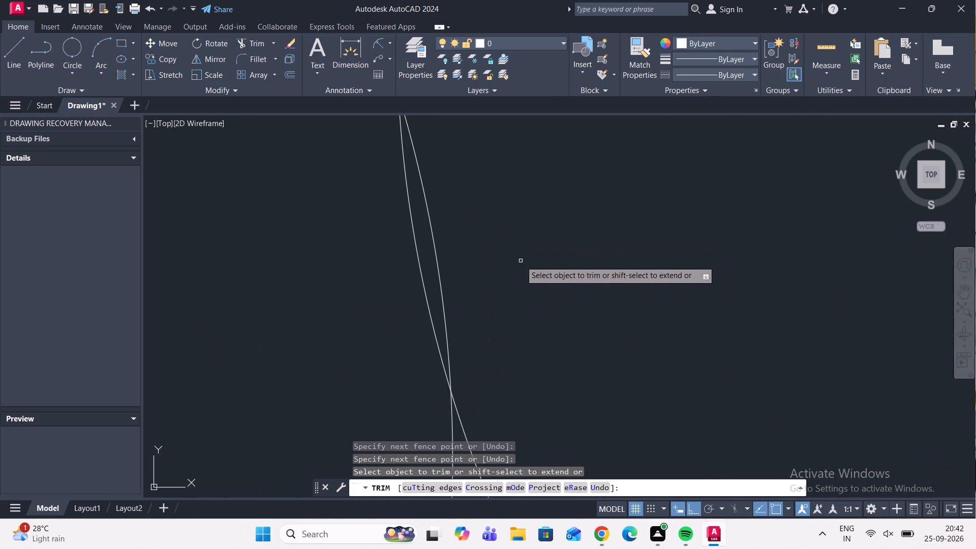
middle_click_drag(461, 263, 602, 267)
scroll(561, 269, "up", 3)
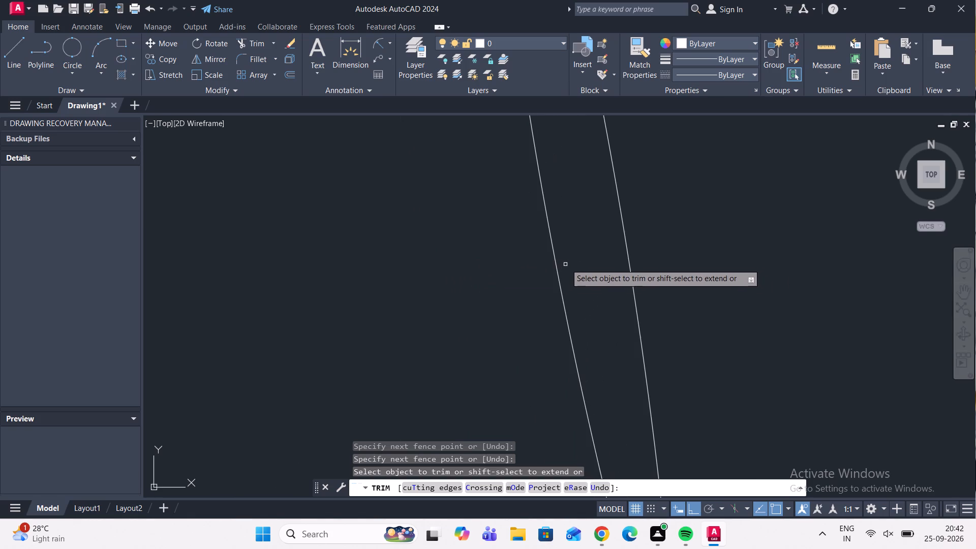
left_click_drag(568, 260, 505, 302)
scroll(502, 297, "down", 3)
left_click_drag(566, 243, 472, 298)
Trim both overshooting arc ends at the first scallop tip clockwise from the vertical centreline's top end.
scroll(499, 283, "down", 4)
middle_click_drag(575, 266, 390, 266)
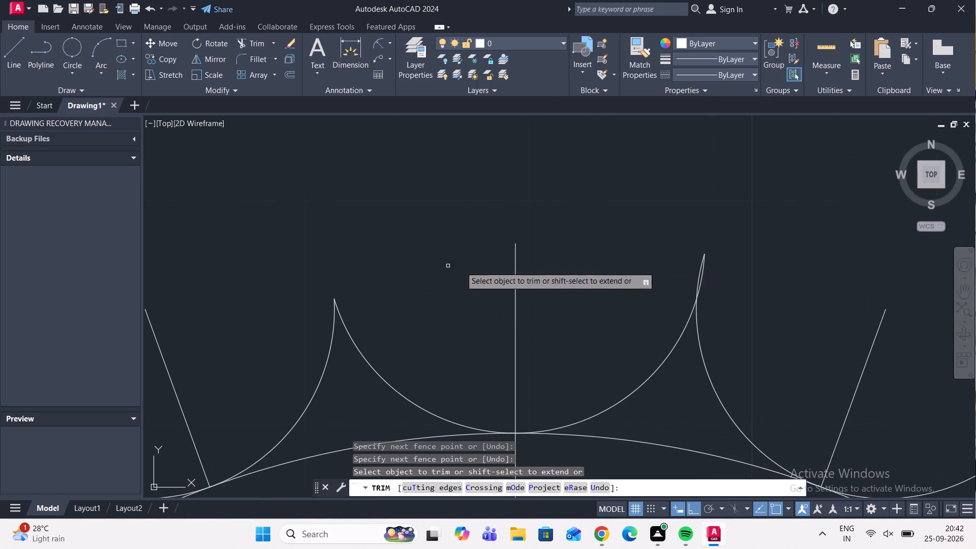
scroll(699, 275, "up", 4)
left_click_drag(700, 275, 686, 285)
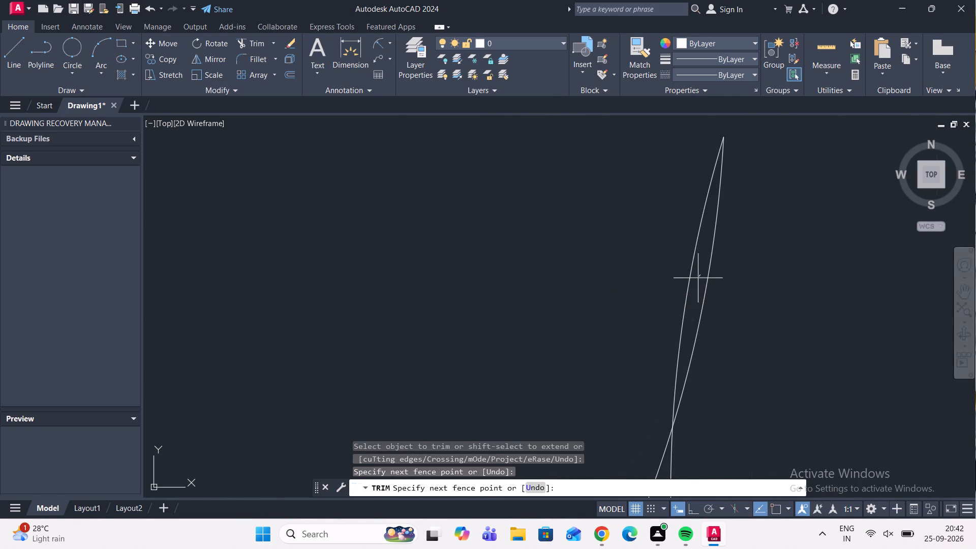
left_click_drag(686, 285, 652, 300)
left_click_drag(683, 288, 738, 325)
Trim the remaining overshooting arc end at the second scallop tip clockwise from the vertical centreline's top end.
scroll(734, 303, "down", 4)
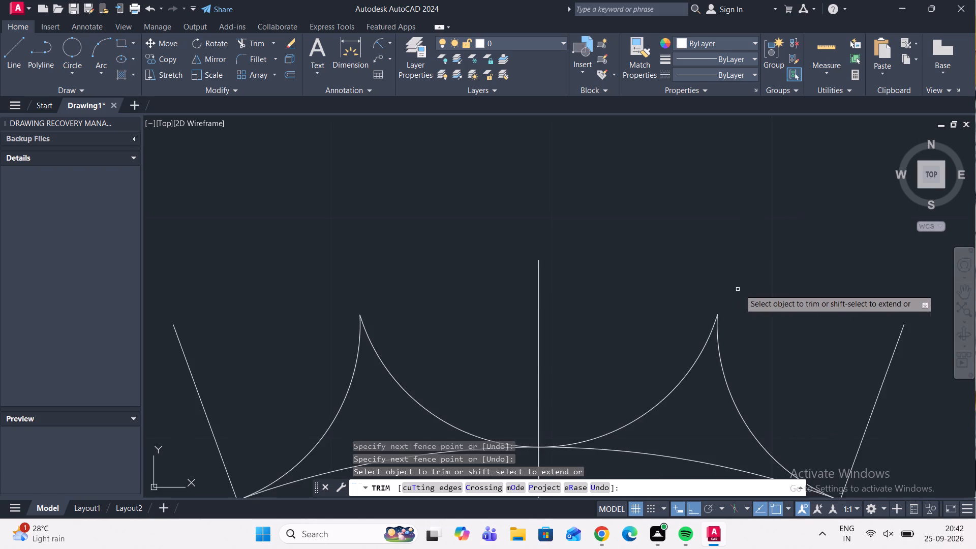
middle_click_drag(749, 293, 381, 251)
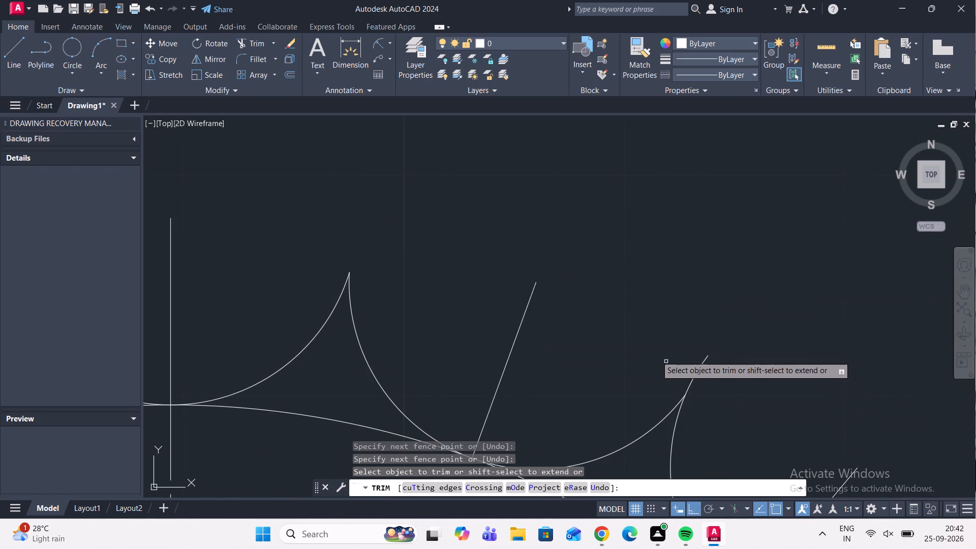
middle_click_drag(636, 342, 532, 284)
scroll(593, 329, "up", 2)
left_click_drag(474, 278, 482, 281)
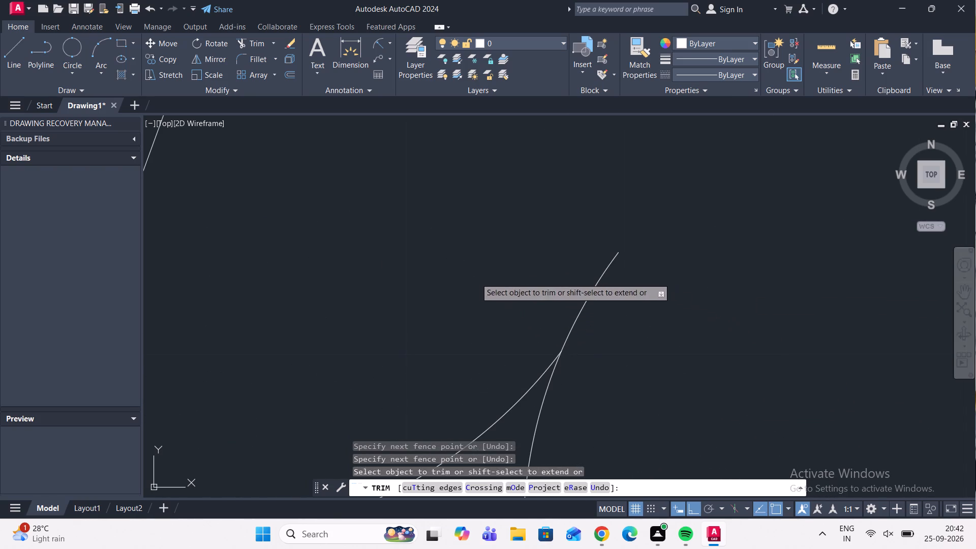
left_click_drag(482, 281, 632, 335)
scroll(599, 280, "down", 4)
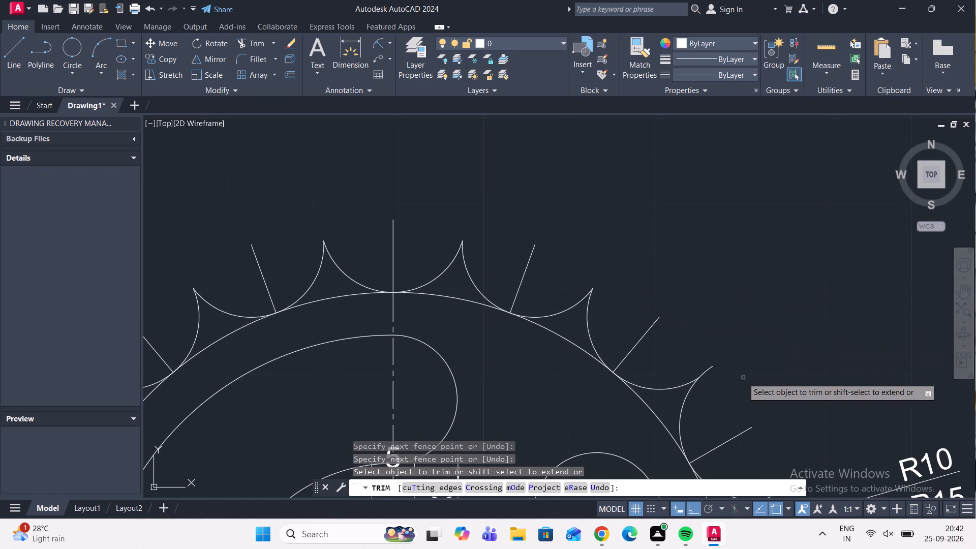
Trim the overshooting arc end at the third and fourth scallop tips clockwise from the vertical centreline's top end.
scroll(695, 359, "up", 4)
middle_click_drag(687, 353, 534, 222)
left_click_drag(542, 268, 635, 358)
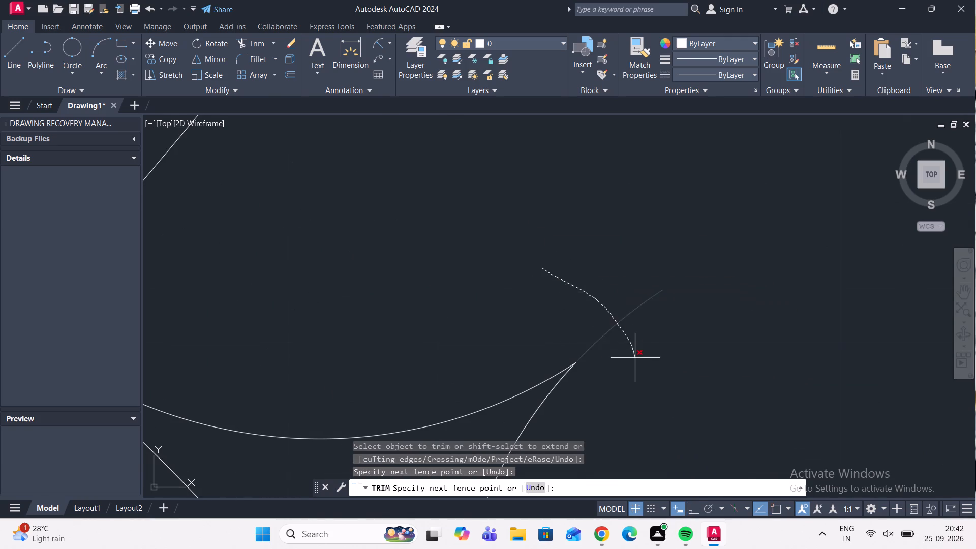
scroll(618, 289, "down", 4)
middle_click_drag(635, 306, 560, 193)
scroll(608, 301, "up", 3)
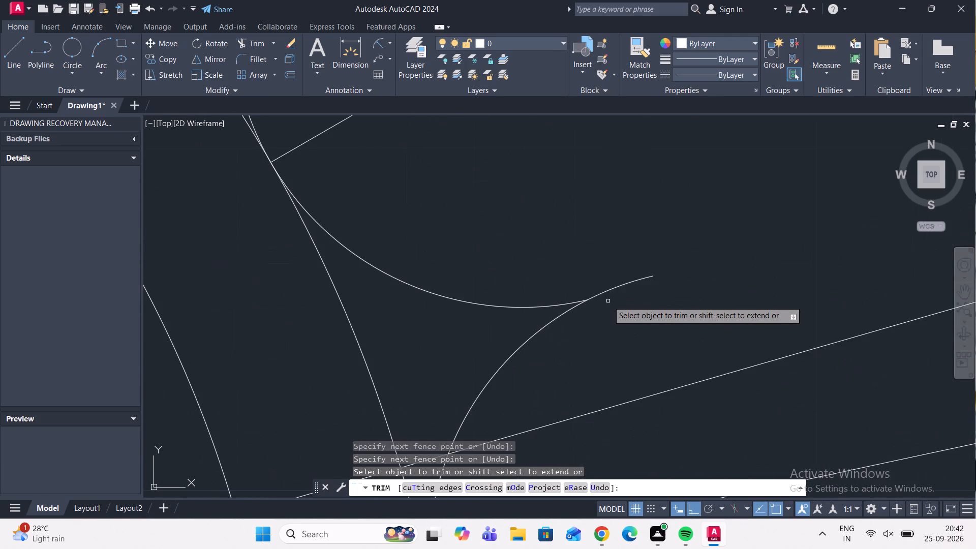
left_click_drag(560, 253, 633, 316)
Trim the overshooting centreline and arc ends beyond the scallop tip at the horizontal centreline's right end.
scroll(613, 240, "down", 3)
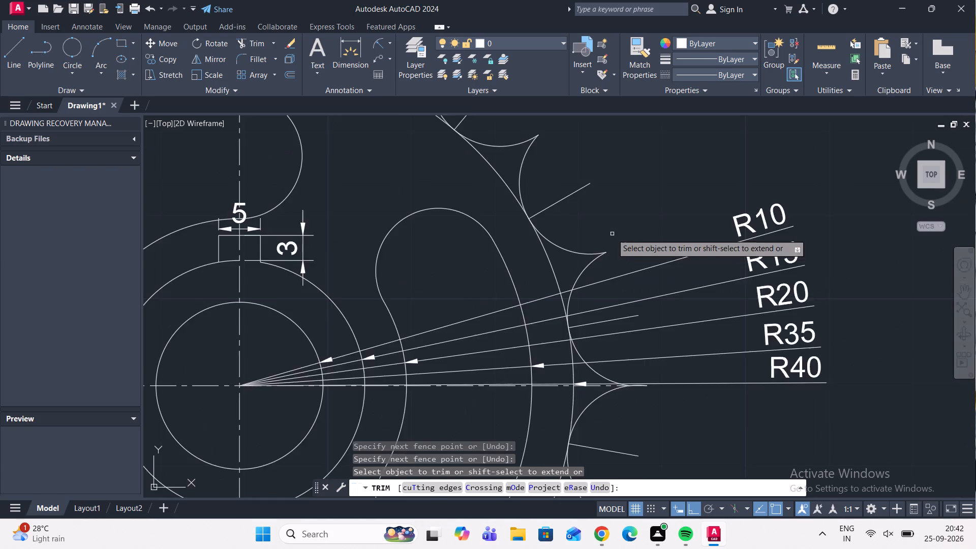
scroll(612, 234, "down", 1)
scroll(625, 327, "up", 2)
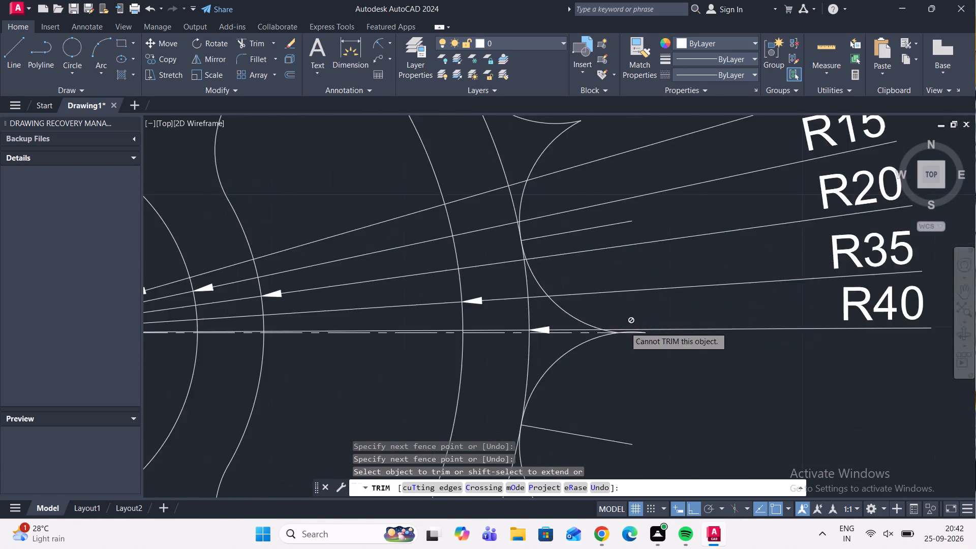
scroll(625, 327, "up", 7)
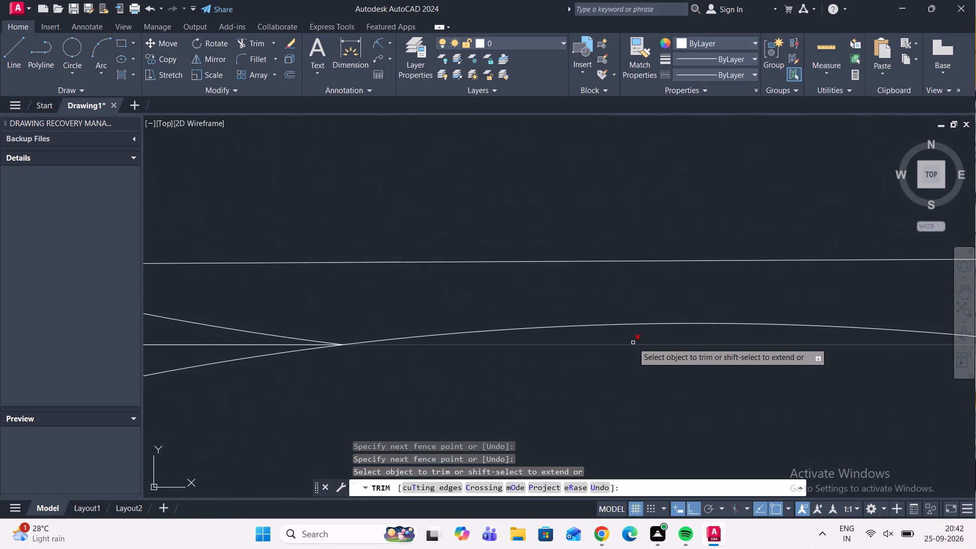
left_click_drag(633, 334, 645, 363)
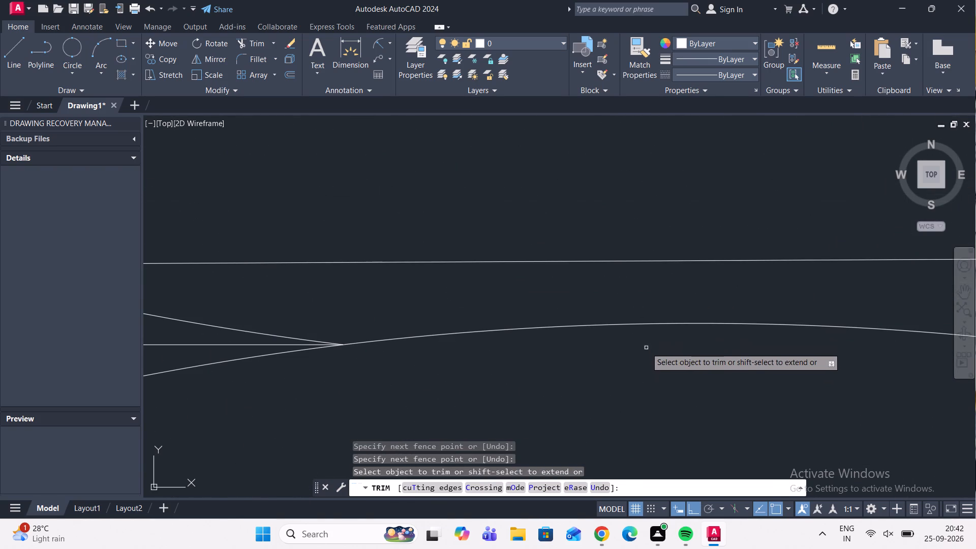
left_click_drag(647, 349, 611, 301)
scroll(612, 301, "down", 8)
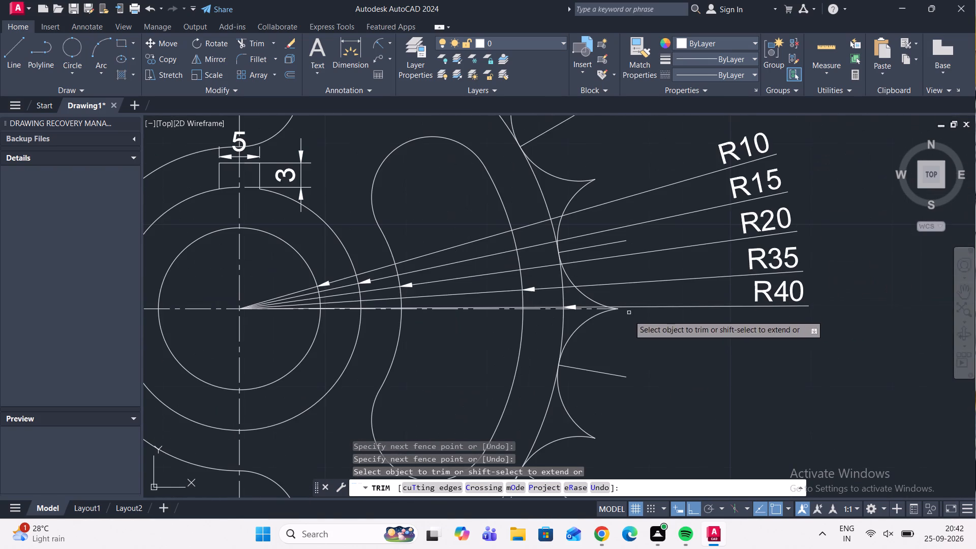
Trim the overshooting arc end at the second scallop tip clockwise from the horizontal centreline's right end.
middle_click_drag(632, 391, 702, 306)
scroll(669, 359, "up", 1)
scroll(683, 331, "down", 3)
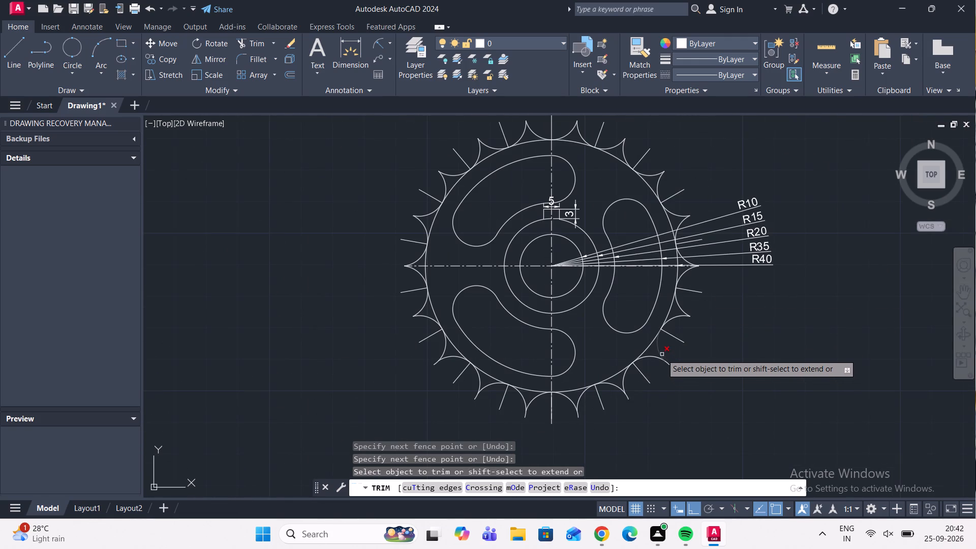
scroll(662, 354, "up", 6)
scroll(734, 320, "down", 2)
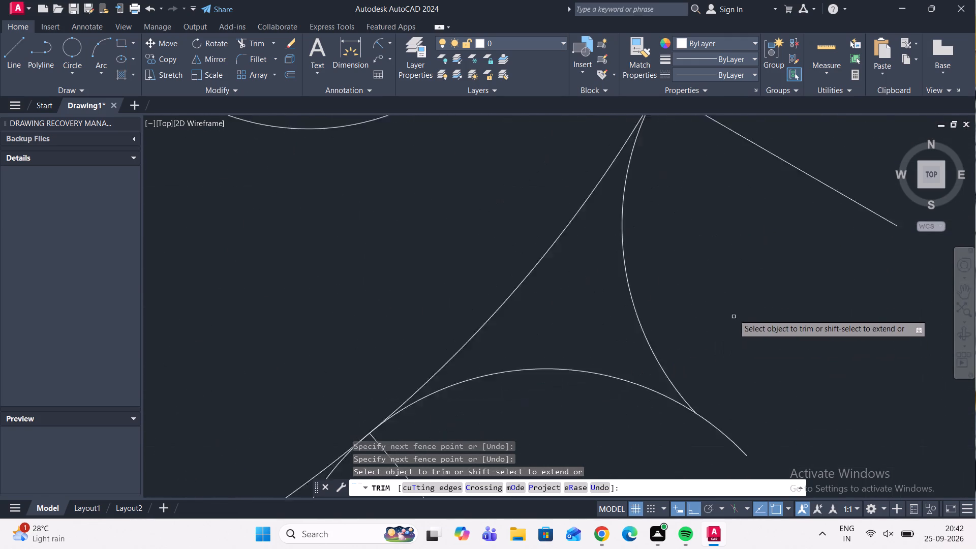
scroll(734, 311, "down", 1)
left_click_drag(745, 332, 725, 383)
Trim the overshooting arc ends at the two scallop tips just before the vertical centreline's bottom end, going clockwise.
scroll(750, 340, "down", 3)
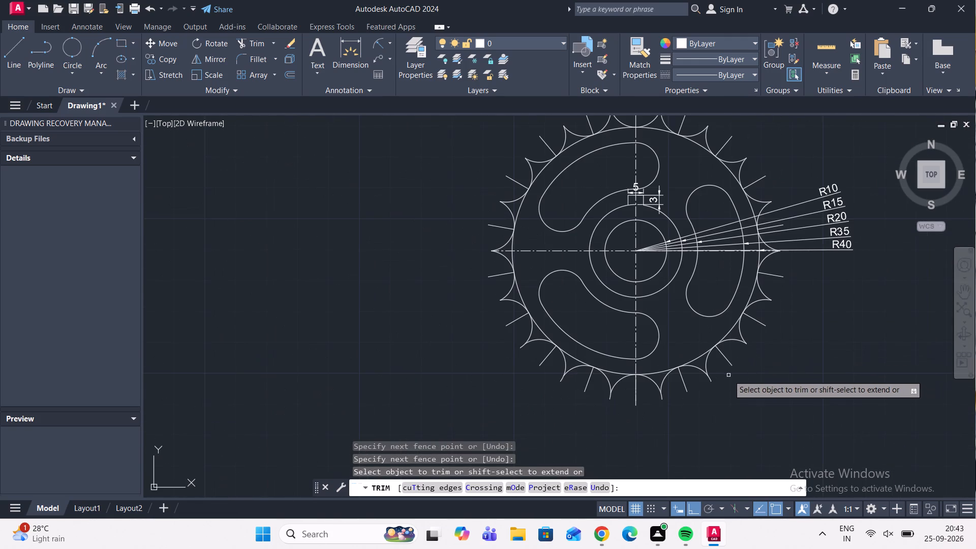
scroll(703, 381, "up", 5)
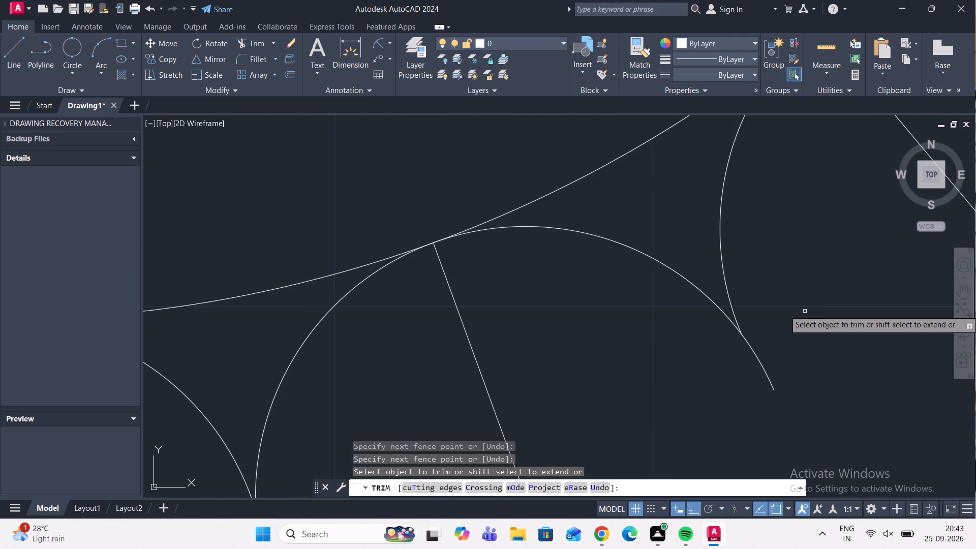
left_click_drag(802, 319, 716, 400)
scroll(743, 377, "down", 4)
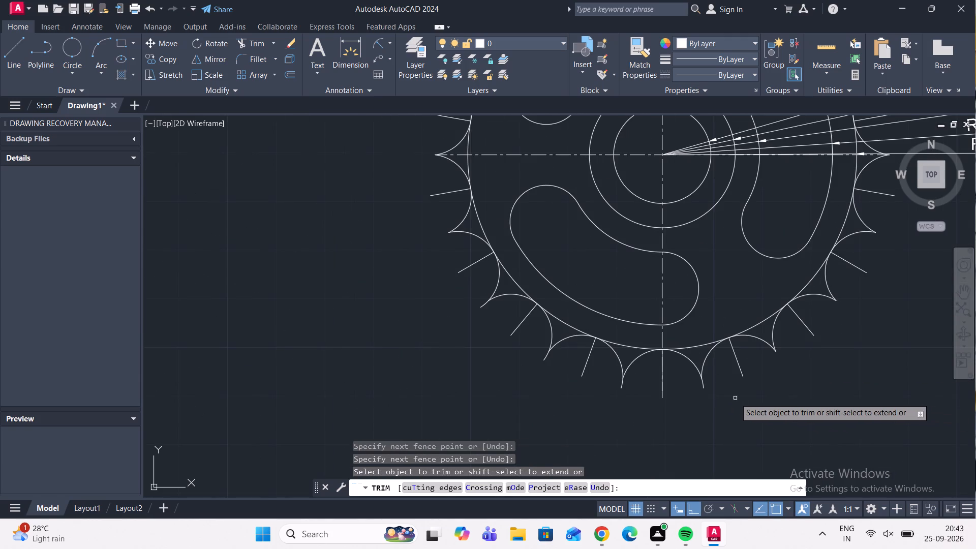
scroll(731, 395, "up", 4)
left_click_drag(575, 331, 488, 323)
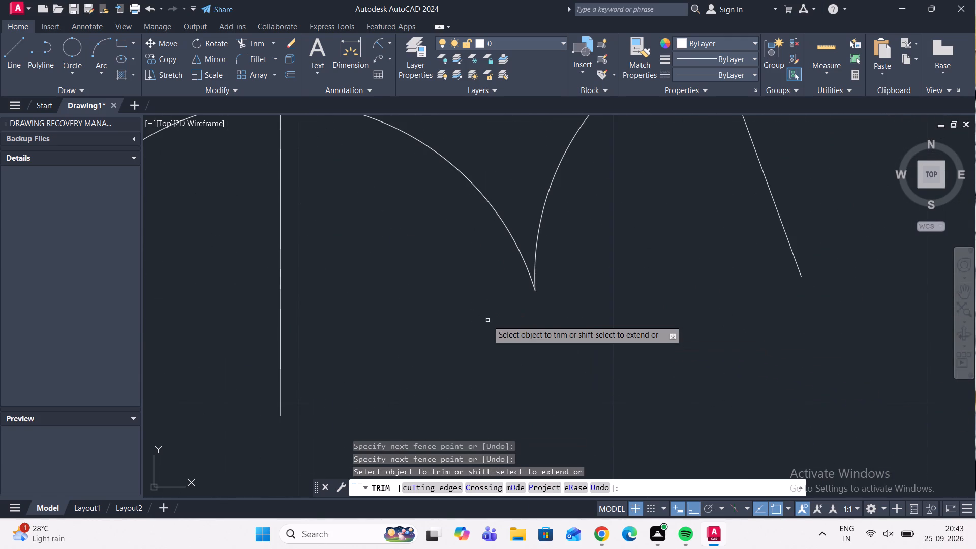
Trim the overshooting arc ends at the first and second scallop tips clockwise from the vertical centreline's bottom end.
scroll(489, 320, "down", 2)
middle_click_drag(489, 320, 827, 333)
scroll(489, 320, "down", 1)
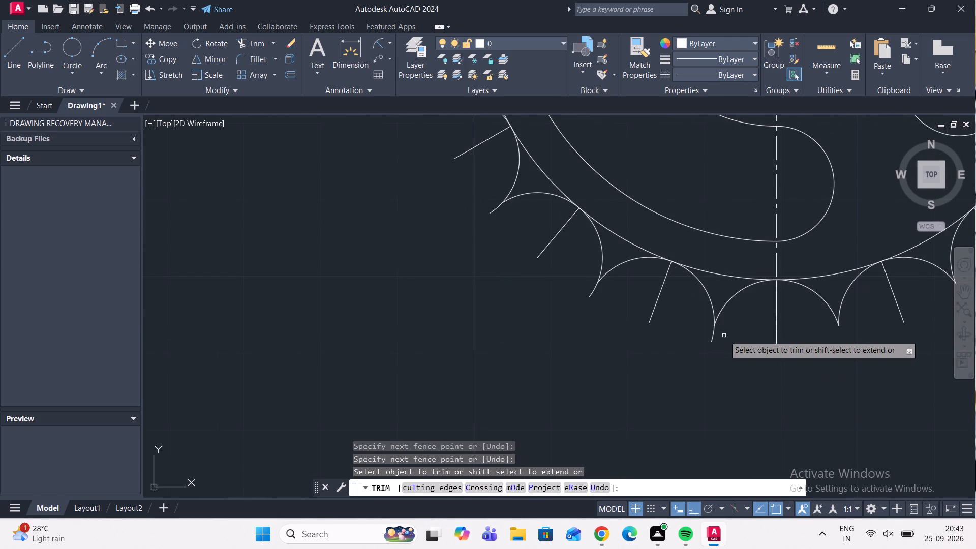
scroll(721, 335, "up", 3)
left_click_drag(718, 336, 635, 330)
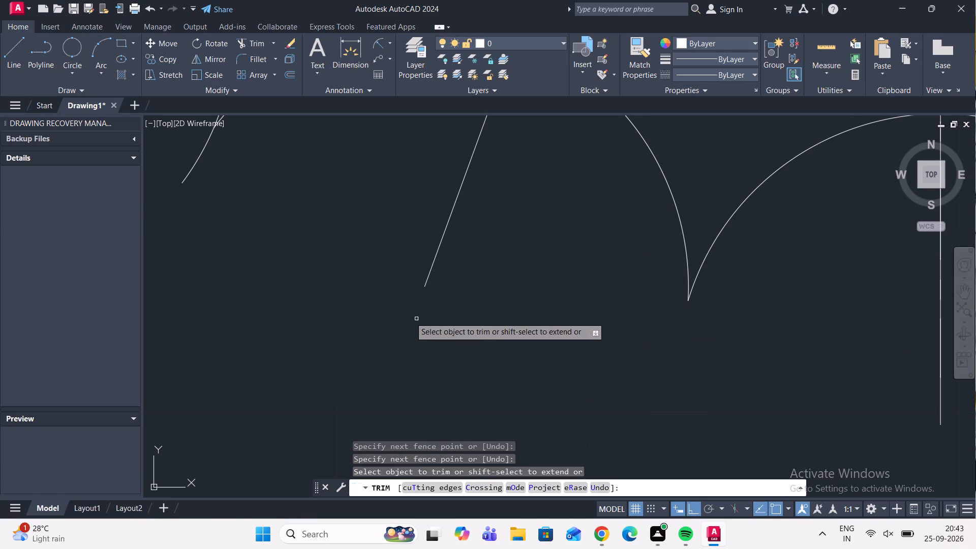
middle_click_drag(402, 311, 621, 434)
scroll(492, 314, "down", 1)
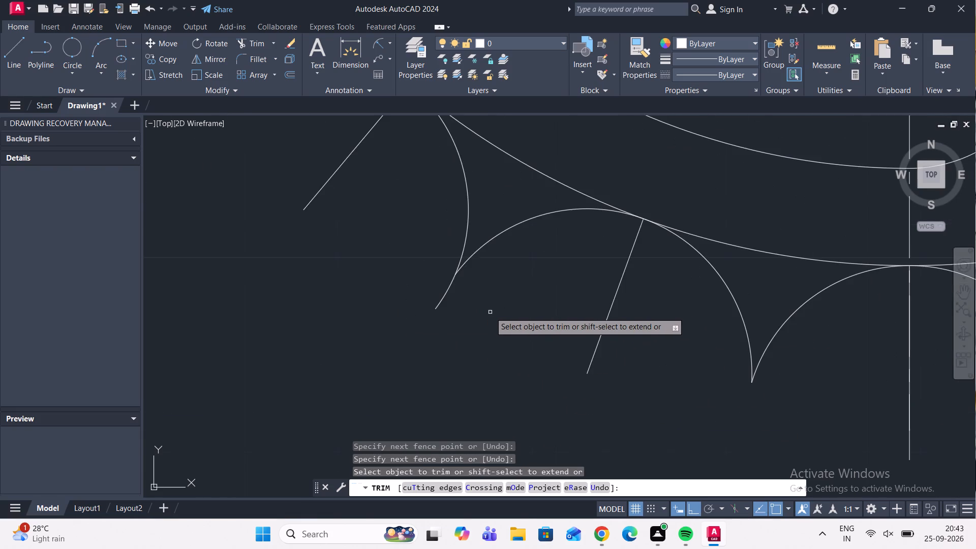
scroll(490, 312, "down", 1)
scroll(474, 307, "up", 2)
left_click_drag(474, 306, 391, 279)
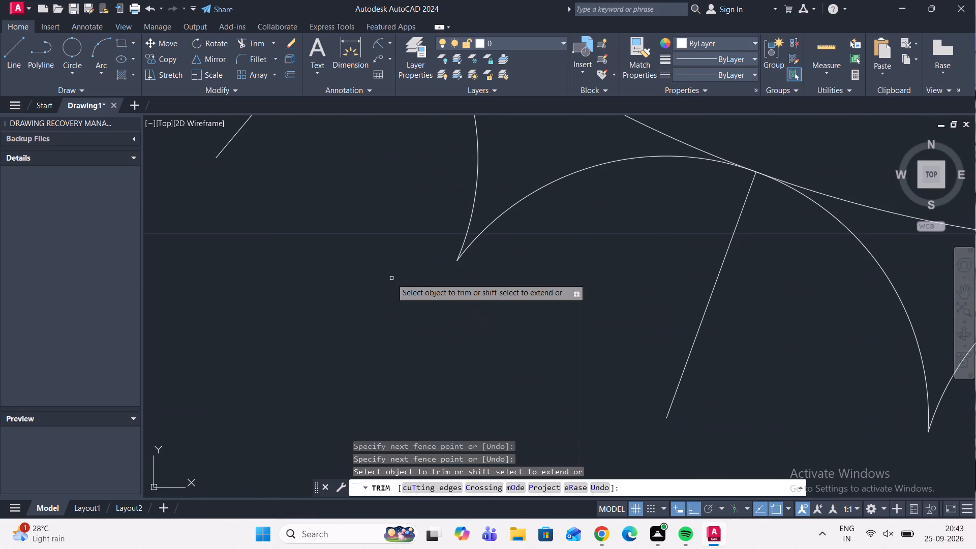
Trim the overshooting arc end at the third scallop tip clockwise from the vertical centreline's bottom end.
scroll(395, 280, "down", 1)
middle_click_drag(377, 246, 536, 377)
scroll(532, 371, "down", 2)
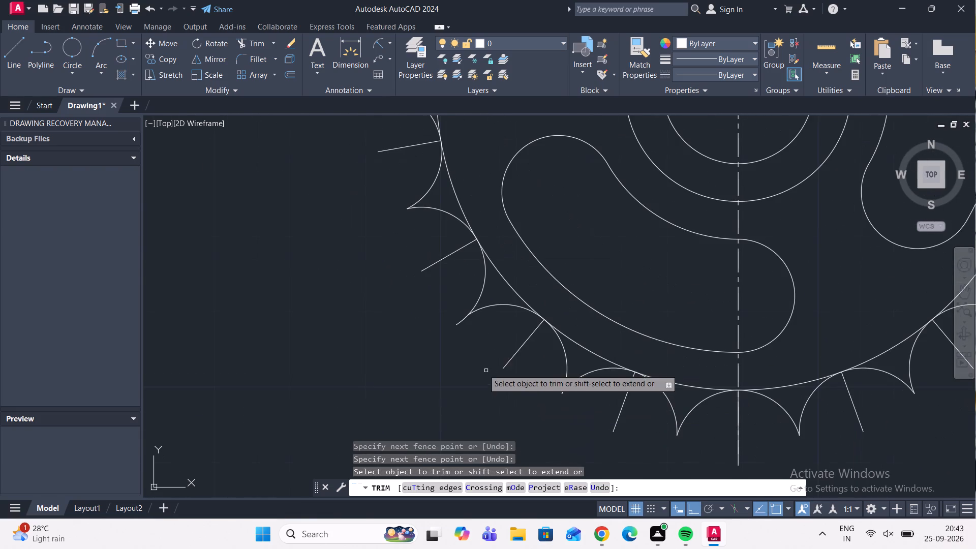
scroll(472, 322, "up", 3)
left_click_drag(478, 332, 482, 340)
left_click_drag(485, 351, 422, 318)
left_click_drag(451, 336, 396, 305)
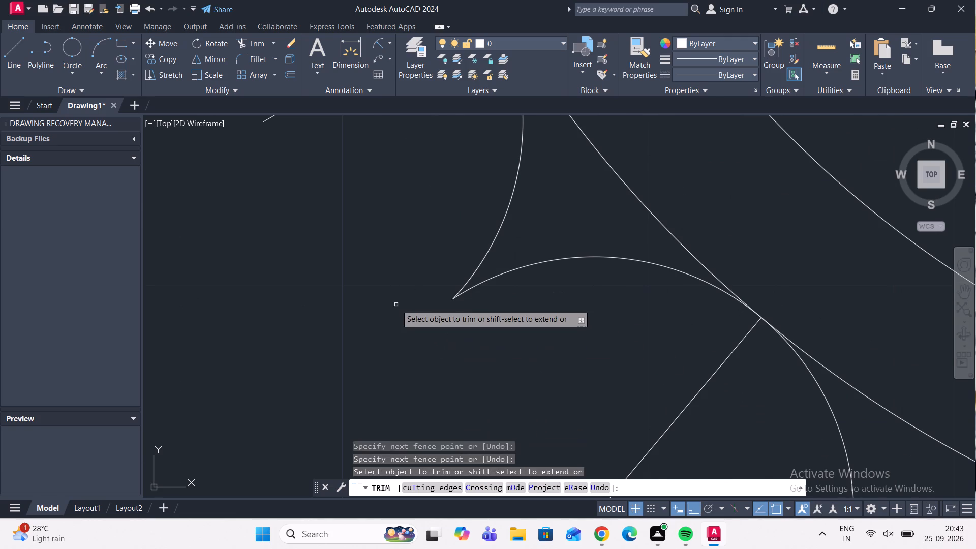
Trim away the first four short radial lines outside the rim circle, clockwise from the vertical centreline's top end.
scroll(405, 305, "down", 2)
middle_click_drag(384, 259, 495, 448)
middle_click_drag(409, 258, 405, 274)
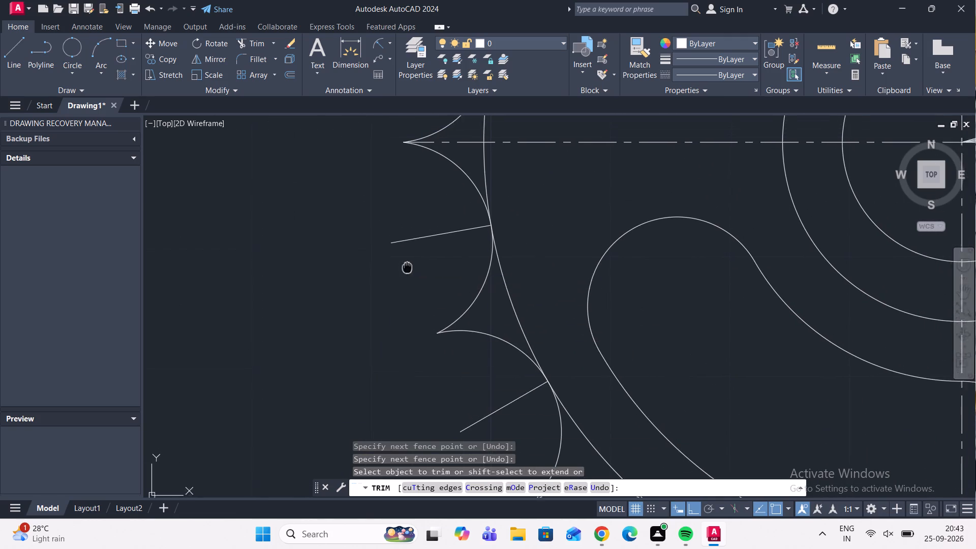
middle_click_drag(405, 274, 396, 403)
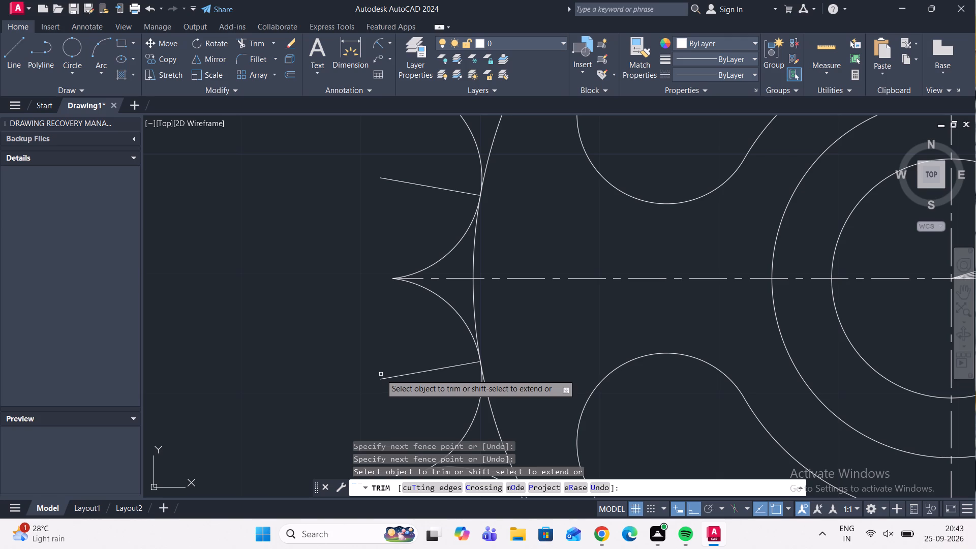
scroll(370, 338, "down", 2)
middle_click_drag(371, 338, 357, 430)
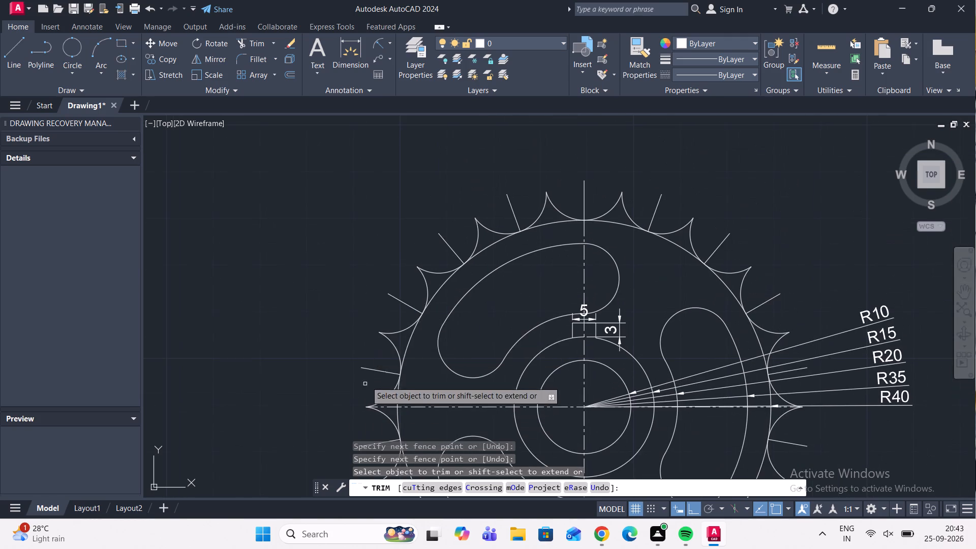
left_click(653, 218)
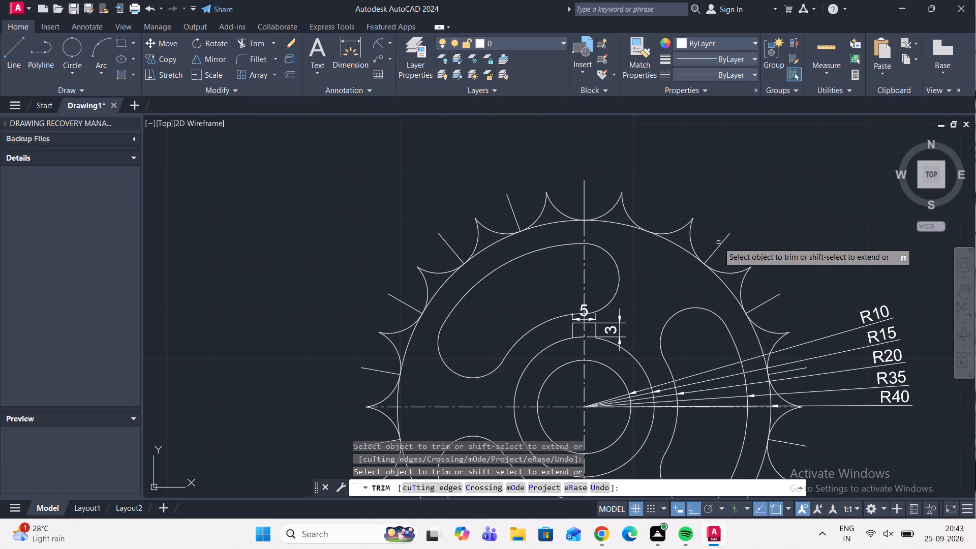
left_click(718, 244)
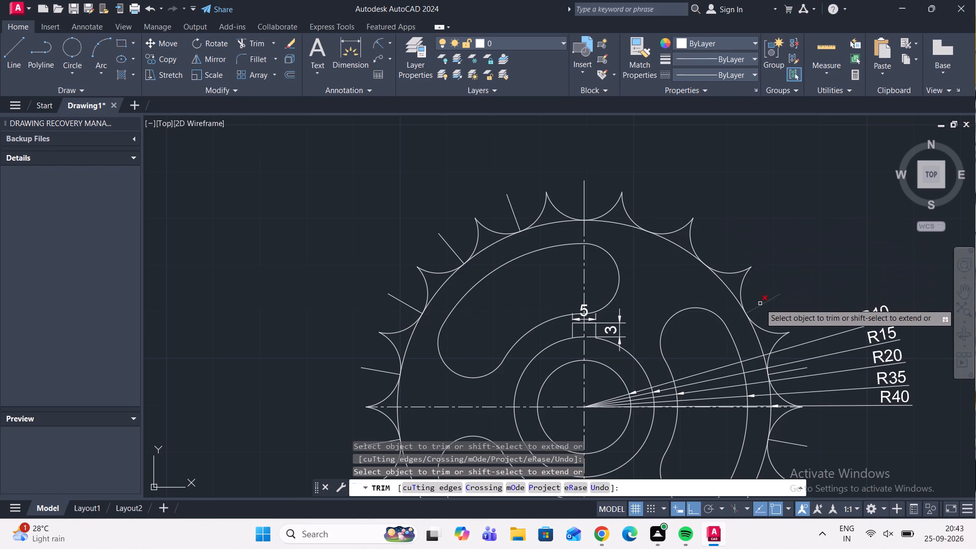
left_click(760, 304)
scroll(746, 210, "down", 1)
scroll(767, 309, "up", 2)
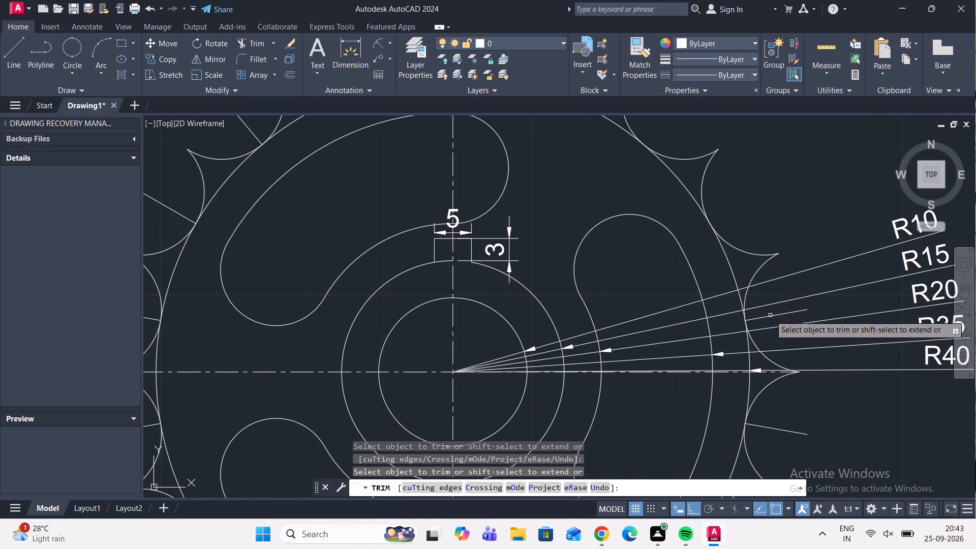
left_click(771, 316)
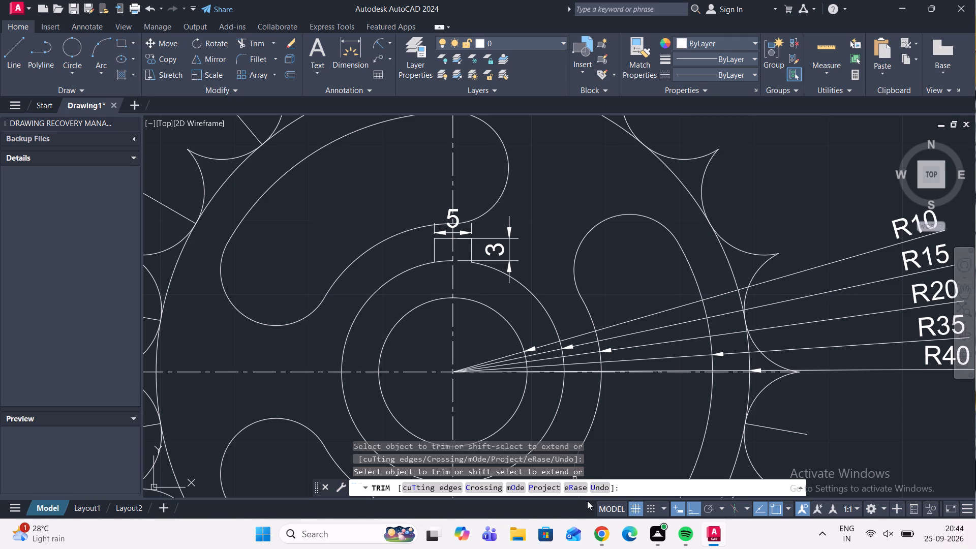
key("ctrl+F4")
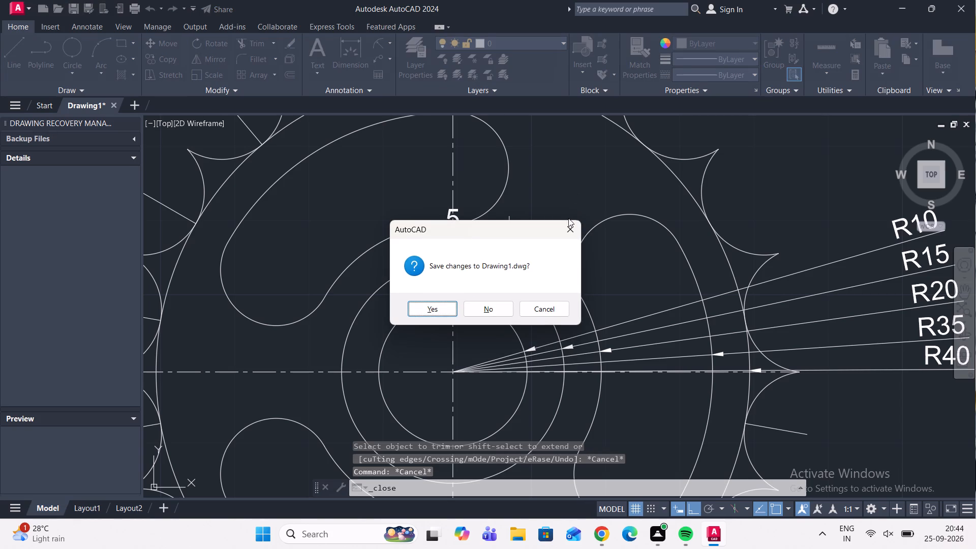
left_click(576, 223)
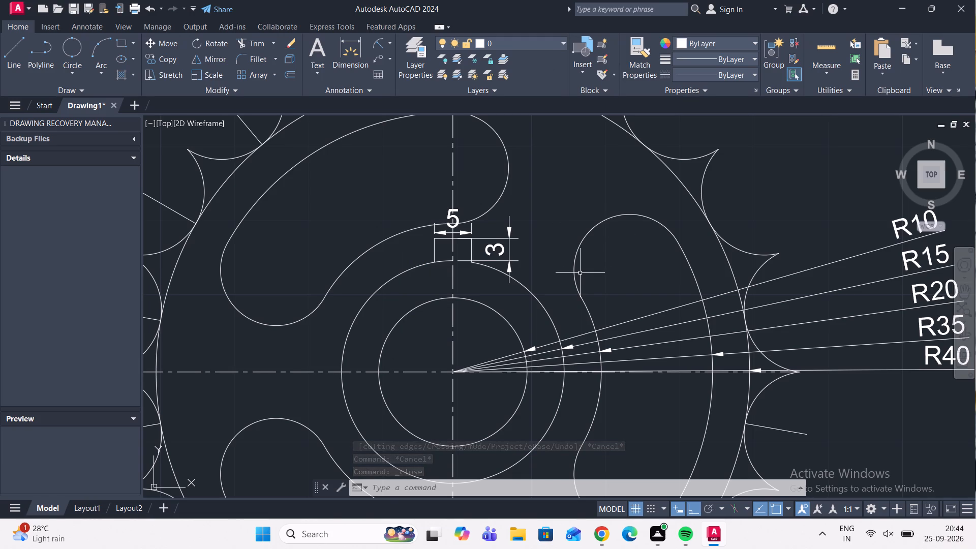
Save the drawing in the Documents folder under the file name 25sep2026.2.
key("ctrl+s")
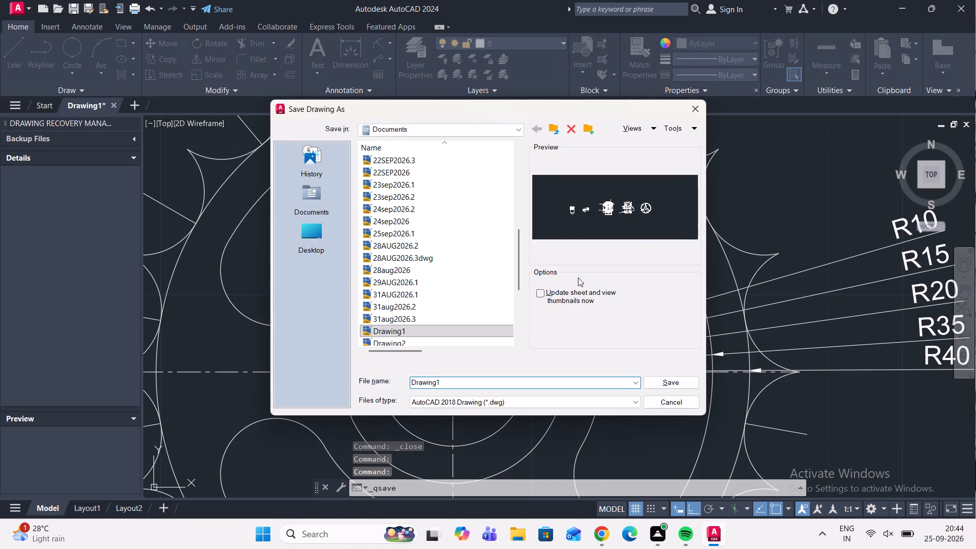
left_click(454, 382)
key("Delete")
key("Delete")
key("Delete")
key("Delete")
key("Delete")
key("Delete")
key("Delete")
key("Delete")
key("Delete")
key("Delete")
key("Delete")
key("Delete")
key("Delete")
key("Delete")
key("Delete")
key("Delete")
key("Delete")
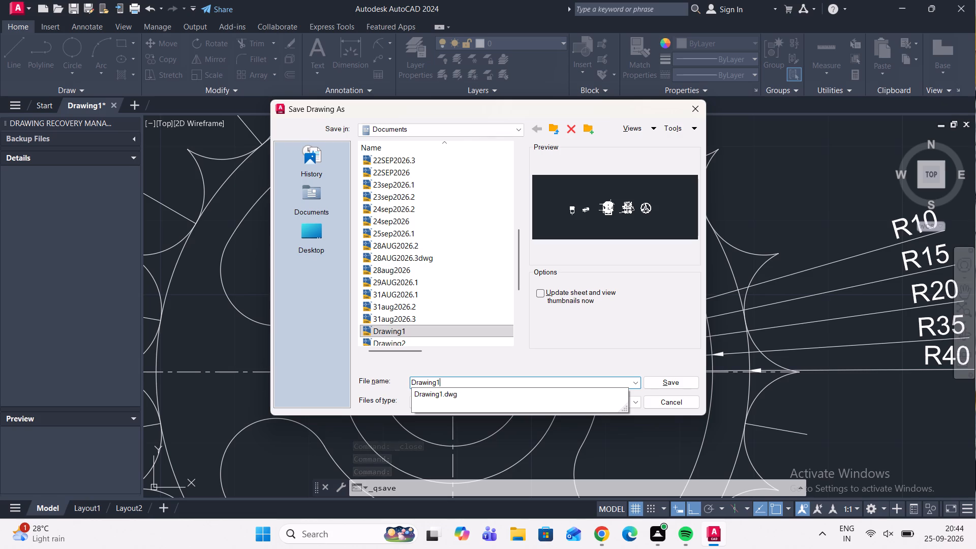
key("BackSpace")
key("BackSpace")
key("BackSpace")
key("BackSpace")
key("BackSpace")
key("BackSpace")
key("BackSpace")
key("BackSpace")
key("BackSpace")
key("BackSpace")
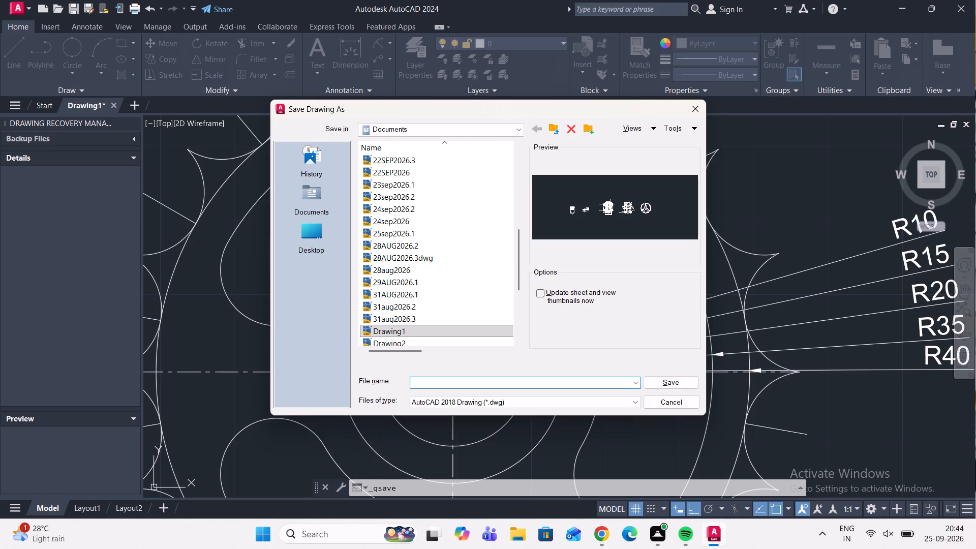
type("25")
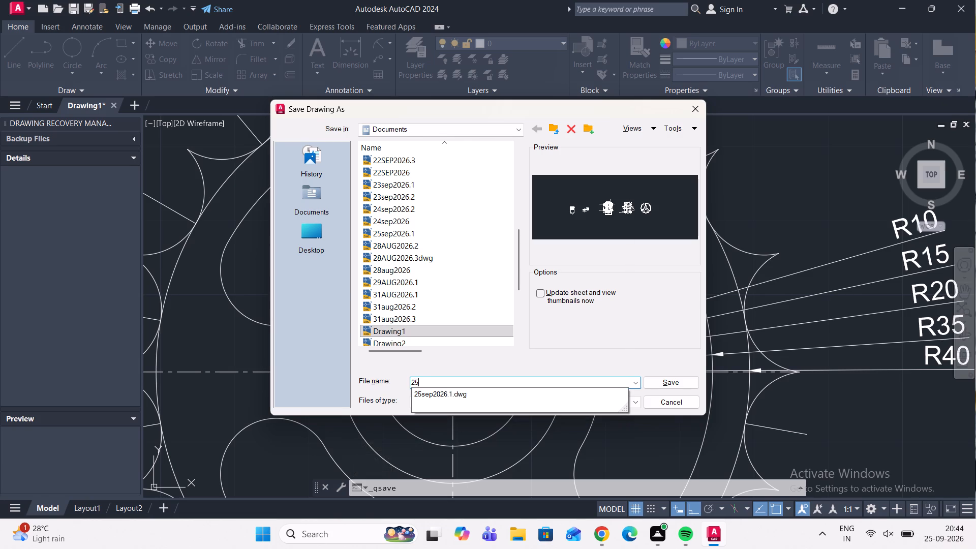
type("sep")
type("2026")
key("period")
key("2")
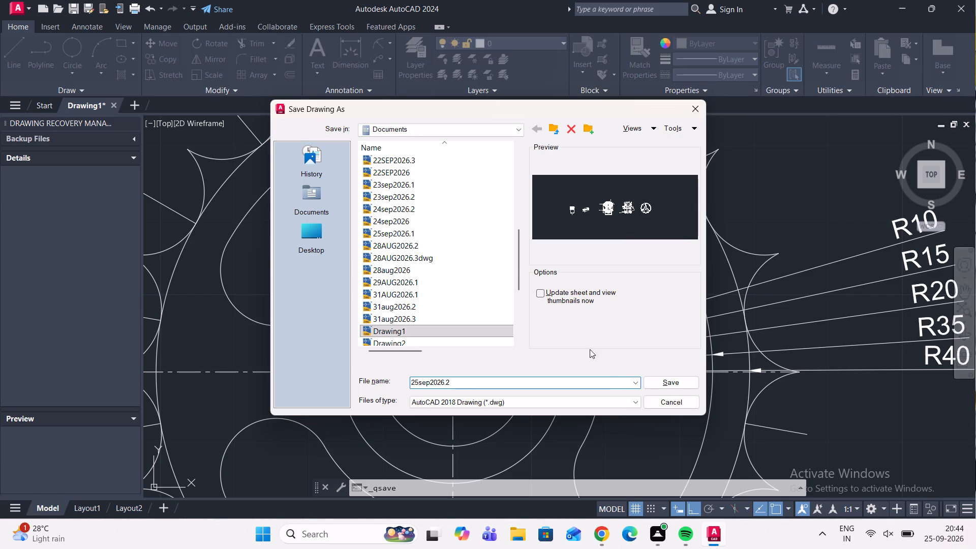
left_click(668, 378)
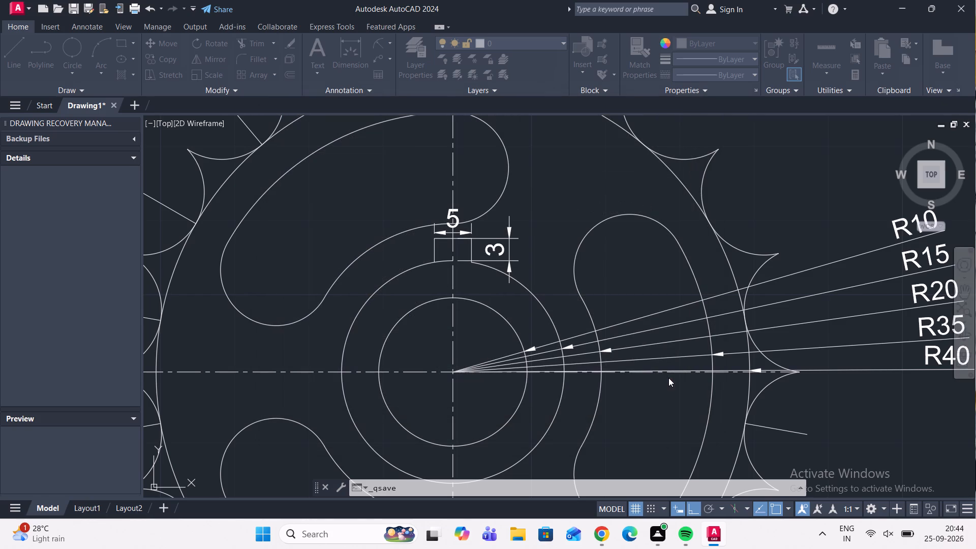
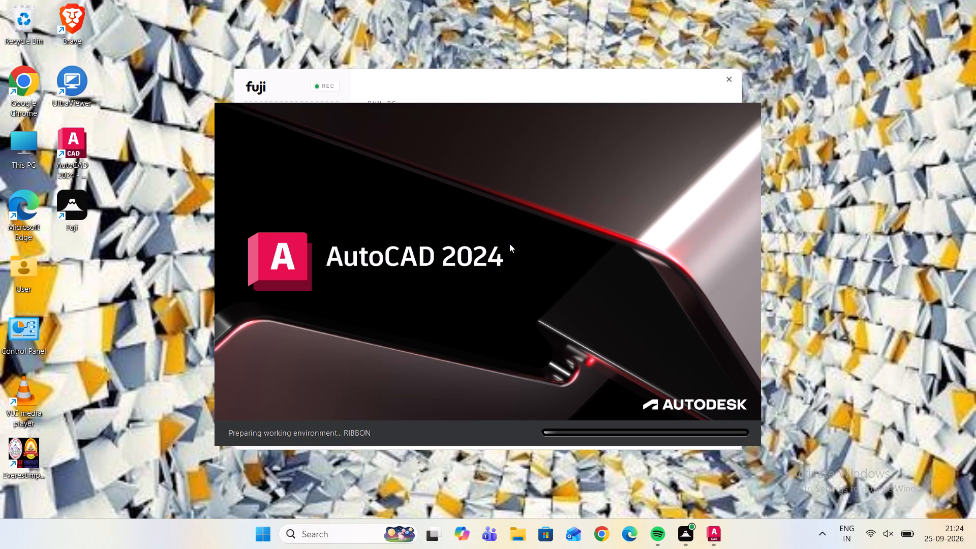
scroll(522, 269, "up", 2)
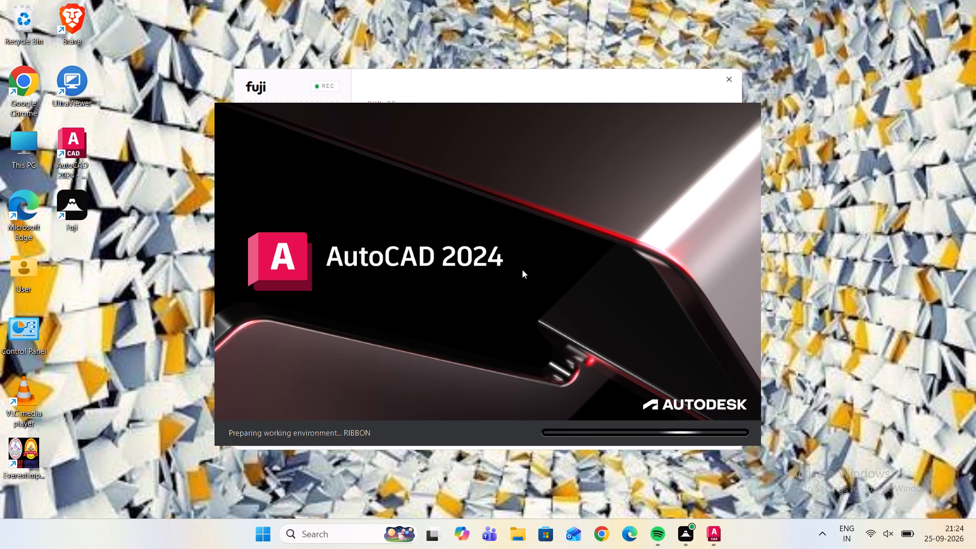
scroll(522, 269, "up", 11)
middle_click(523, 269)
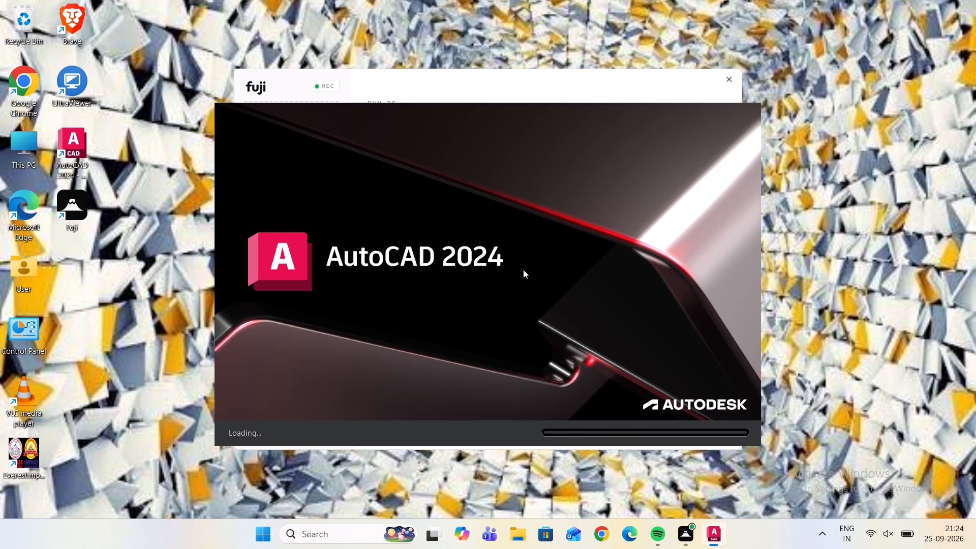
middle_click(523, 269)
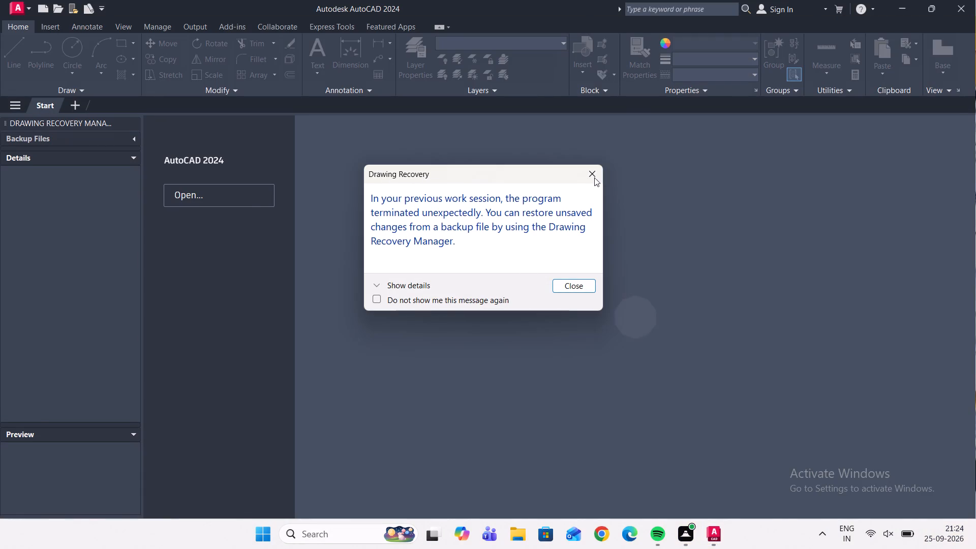
Dismiss the recovery notice and open the drawing 25sep2026.2 from the Documents folder.
left_click(594, 175)
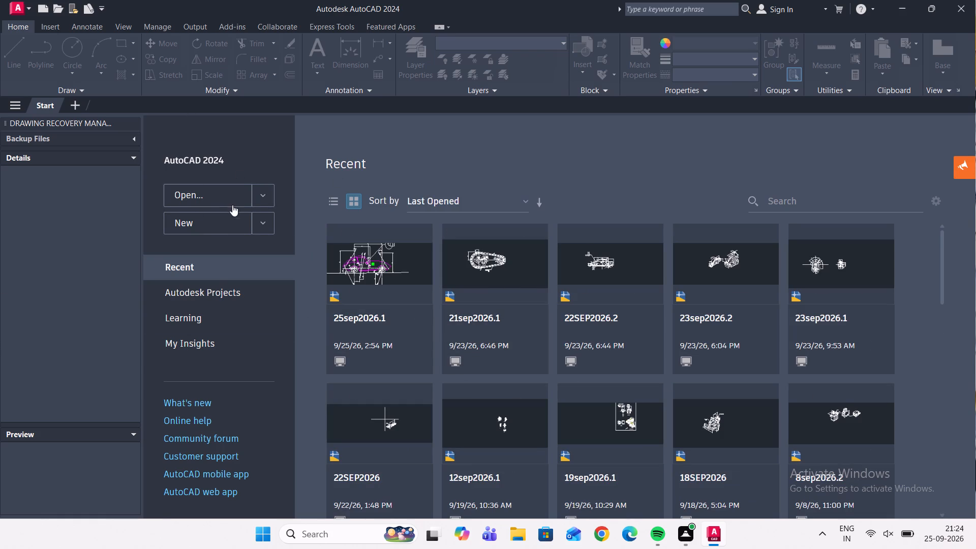
left_click(266, 199)
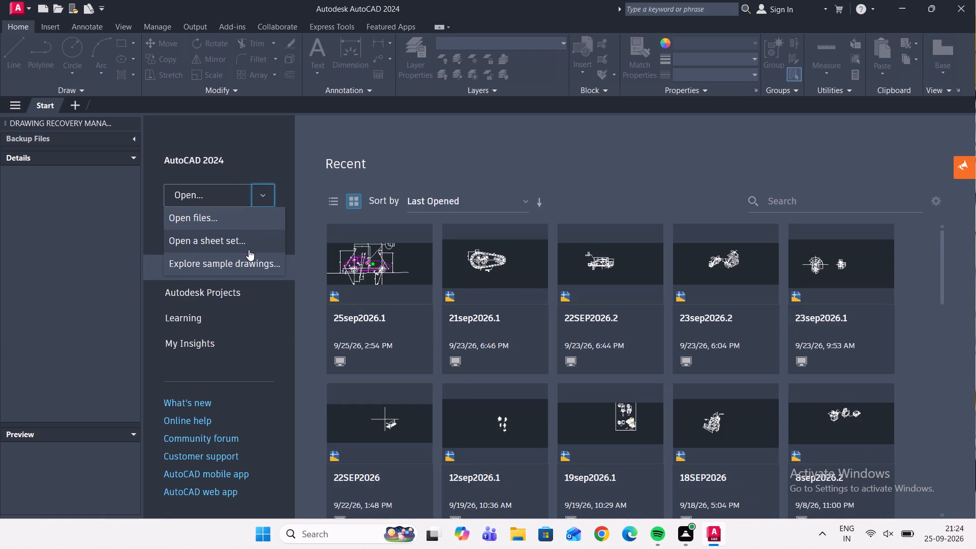
left_click(238, 226)
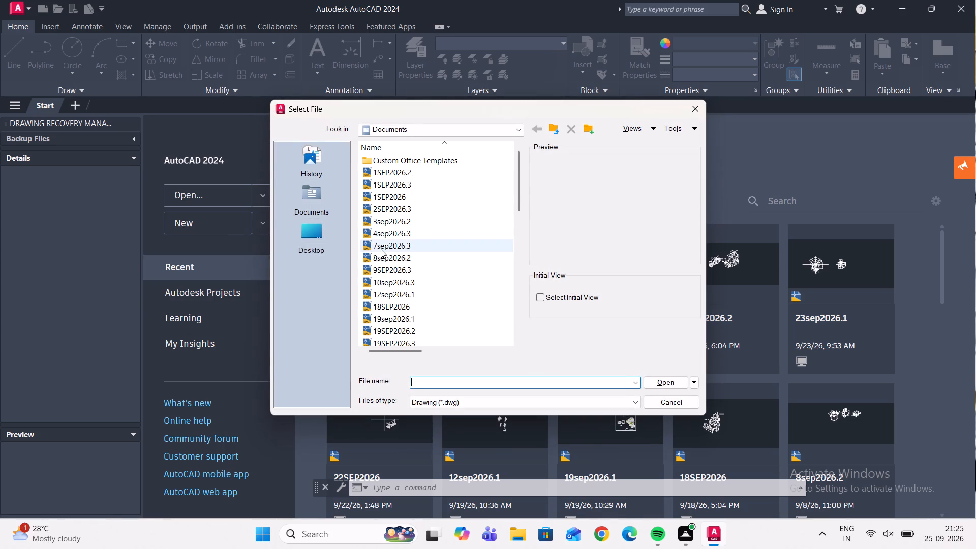
scroll(381, 249, "down", 5)
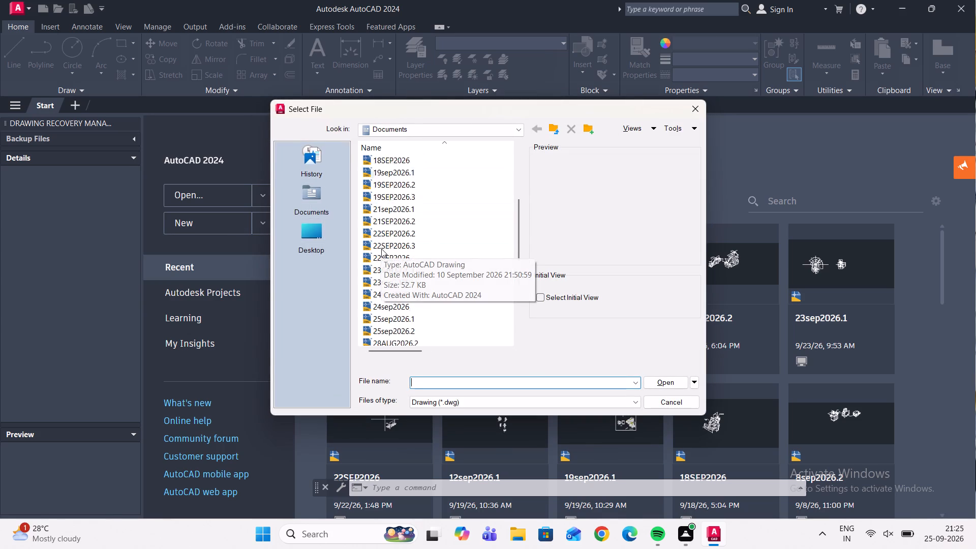
scroll(381, 249, "down", 8)
scroll(381, 249, "up", 4)
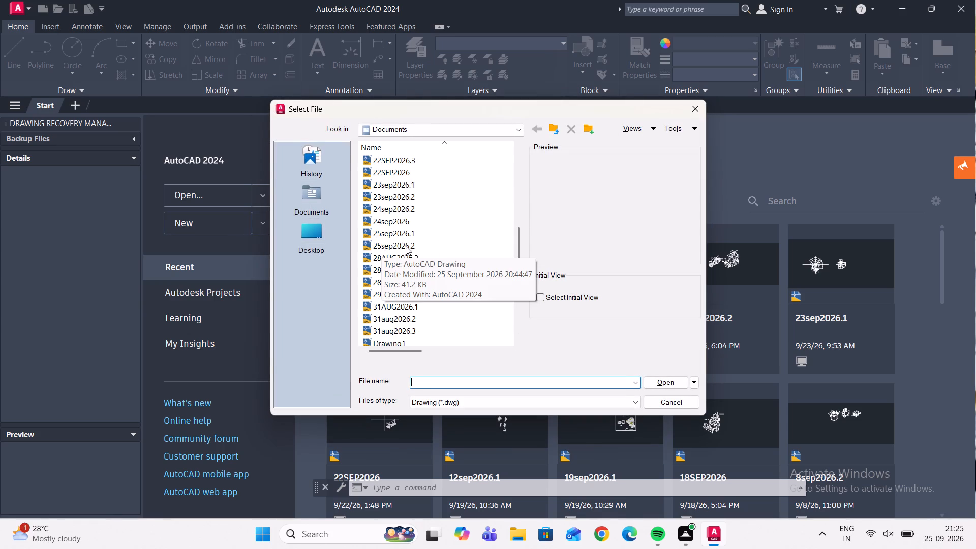
double_click(387, 247)
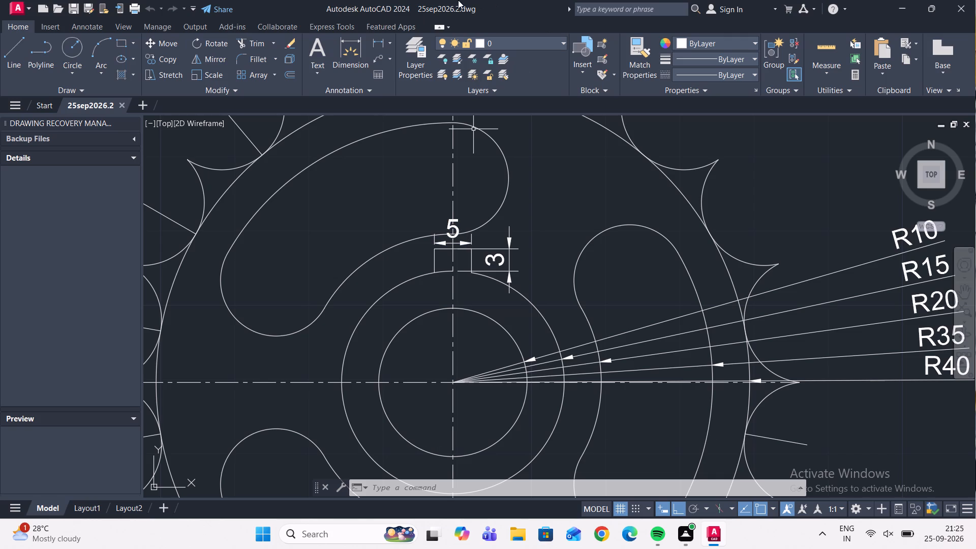
Trim away the first four short radial lines outside the rim circle, counterclockwise from the vertical centreline's top end.
scroll(544, 217, "down", 2)
middle_click_drag(541, 198, 543, 241)
scroll(512, 189, "up", 2)
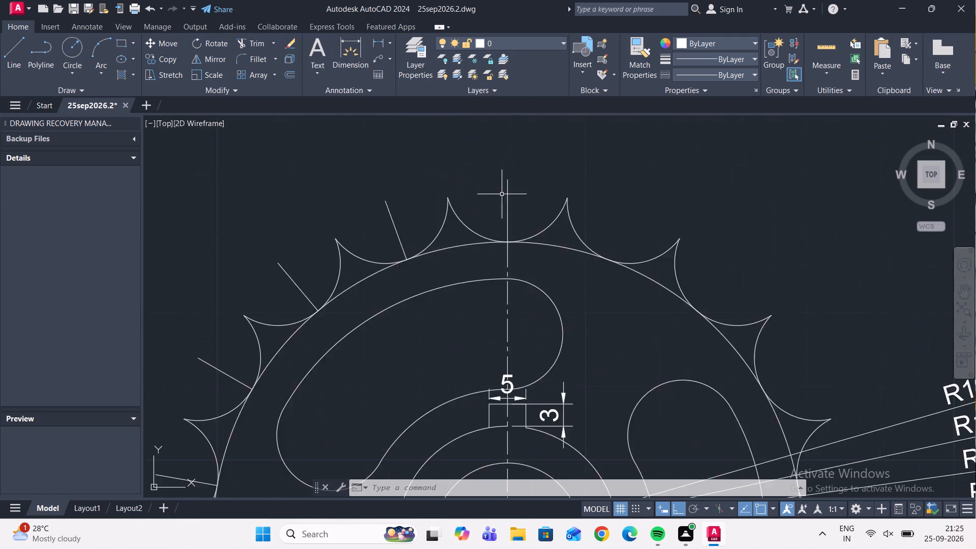
scroll(501, 192, "down", 2)
left_click(260, 40)
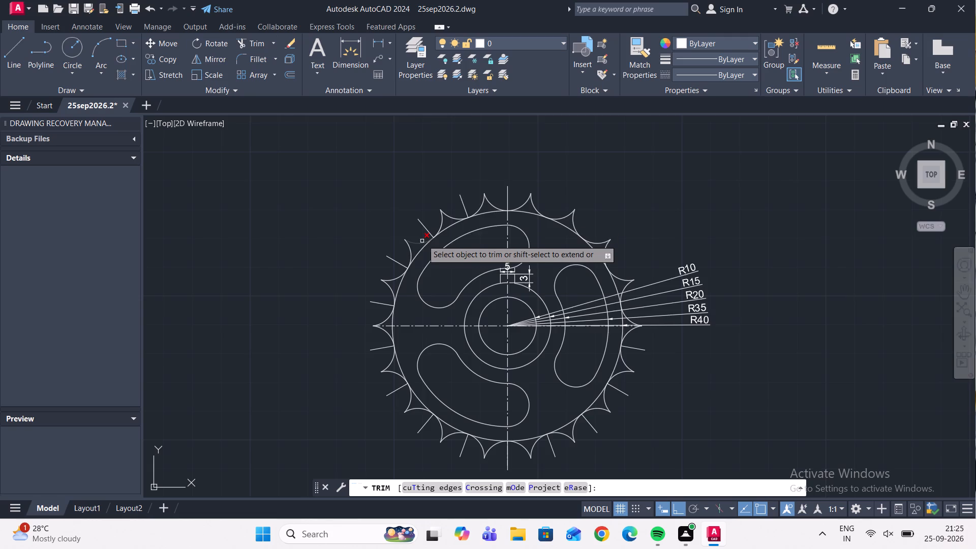
scroll(426, 224, "up", 2)
left_click(420, 232)
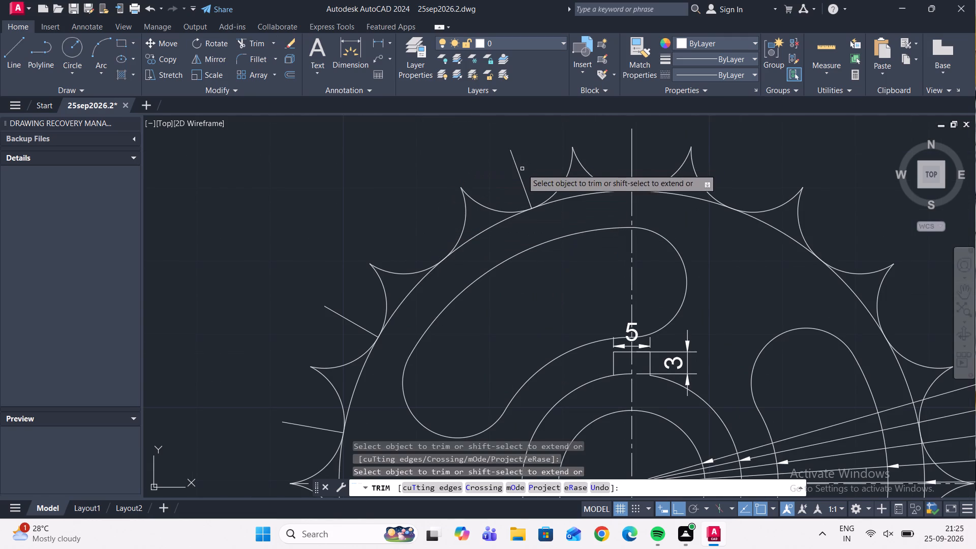
left_click(518, 174)
left_click(339, 315)
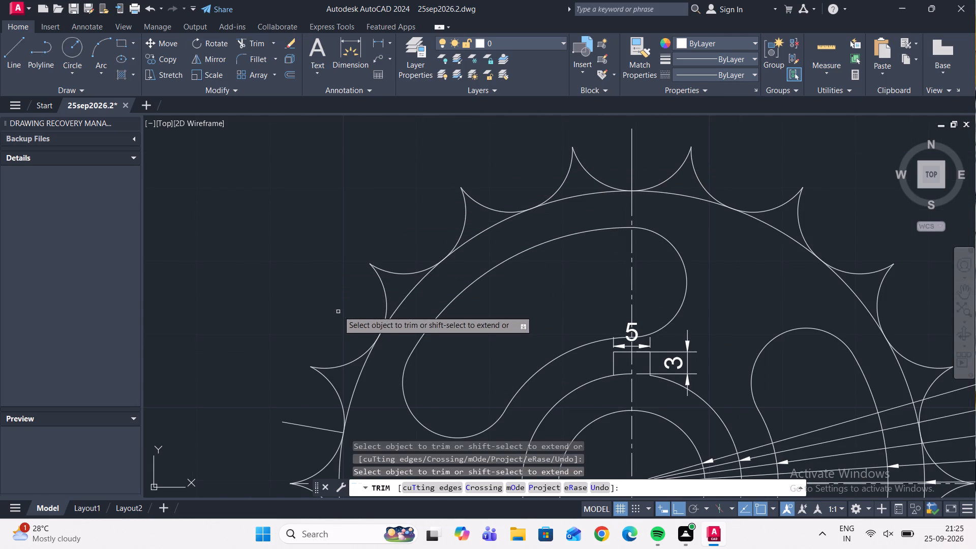
scroll(320, 230, "down", 2)
scroll(307, 312, "up", 1)
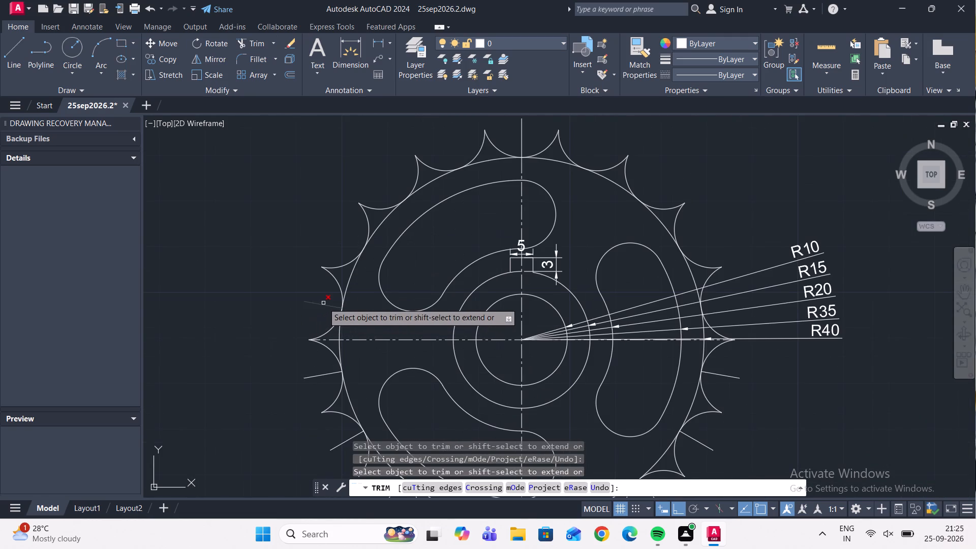
left_click(323, 303)
Trim away the four short radial lines outside the rim circle, counterclockwise from the horizontal centreline's left end to the vertical centreline's bottom end.
scroll(286, 264, "down", 2)
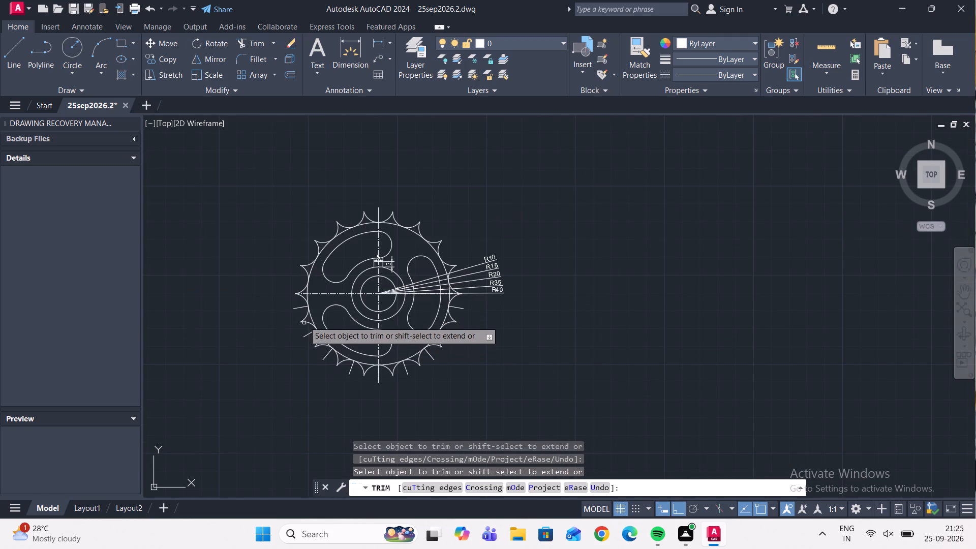
scroll(302, 312, "up", 4)
left_click(298, 301)
scroll(281, 266, "down", 2)
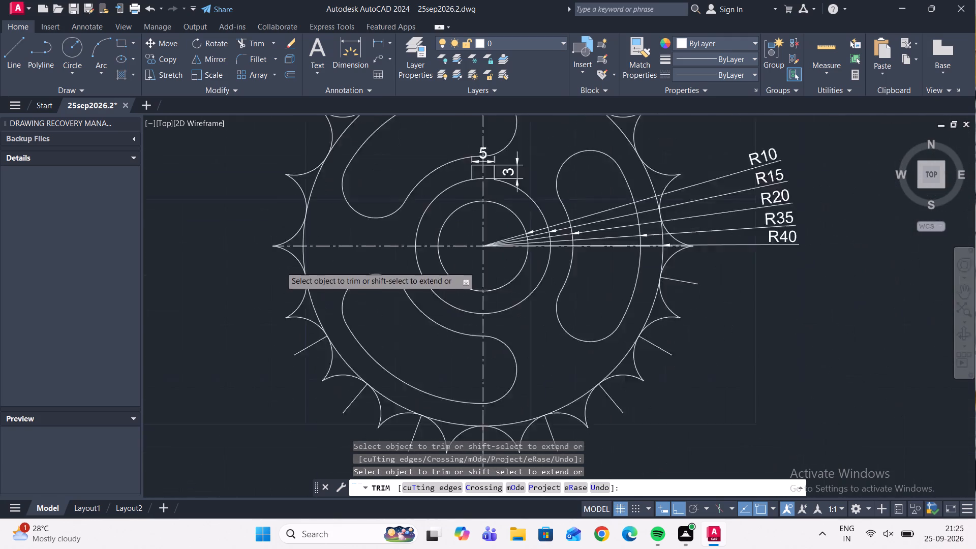
scroll(281, 266, "down", 1)
scroll(292, 319, "up", 3)
left_click(298, 321)
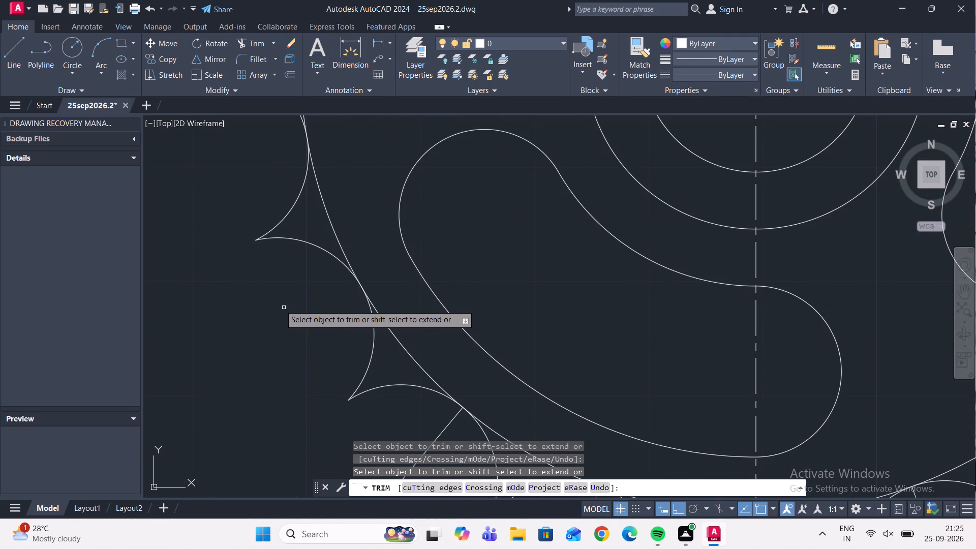
scroll(273, 299, "down", 1)
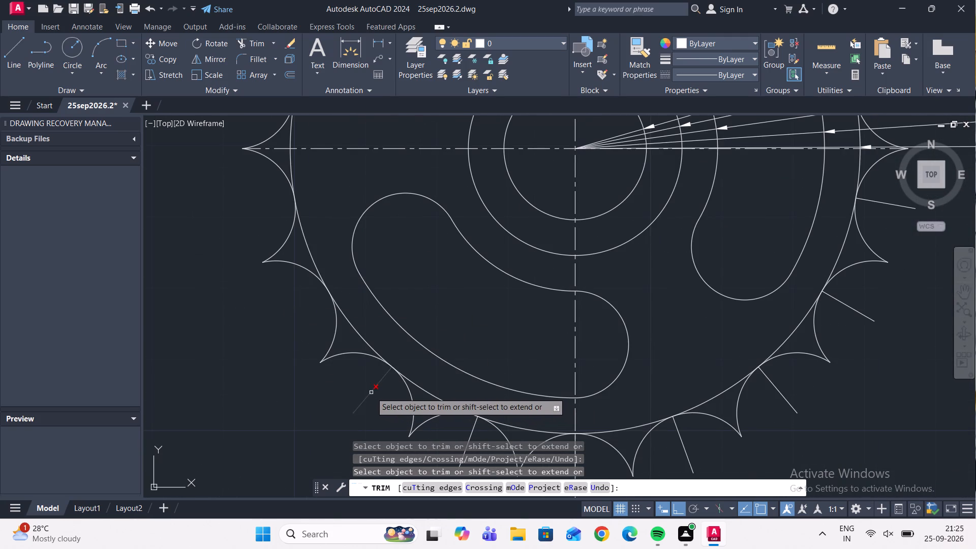
left_click(371, 392)
scroll(353, 386, "down", 2)
scroll(396, 416, "up", 2)
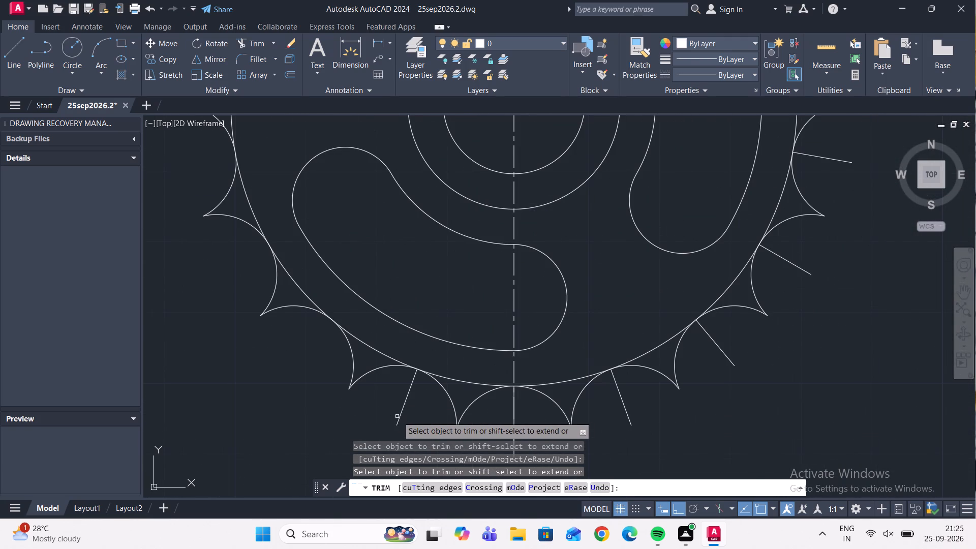
left_click(403, 415)
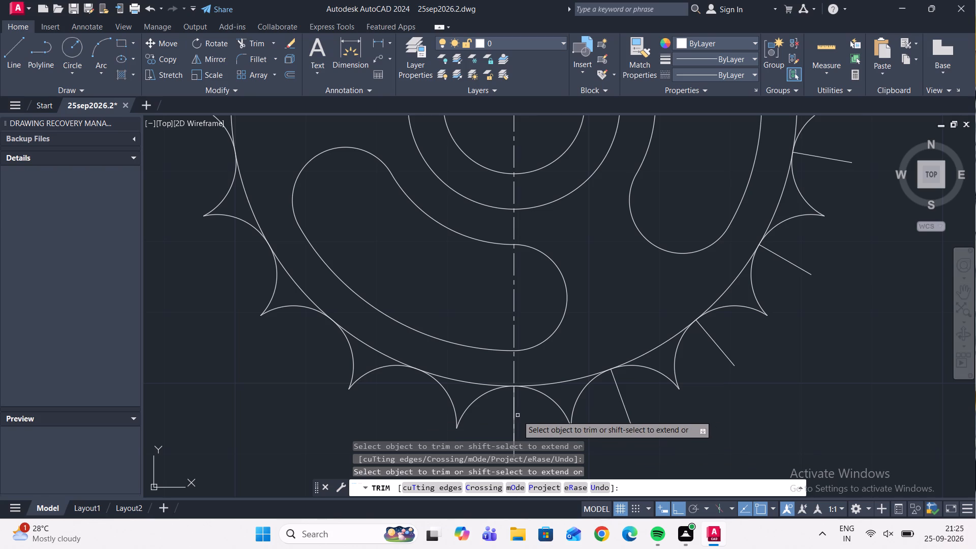
Trim away the short radial line over the vertical centreline's bottom end and the next four counterclockwise, then end the Trim command.
scroll(524, 403, "down", 3)
scroll(523, 409, "up", 2)
left_click(520, 405)
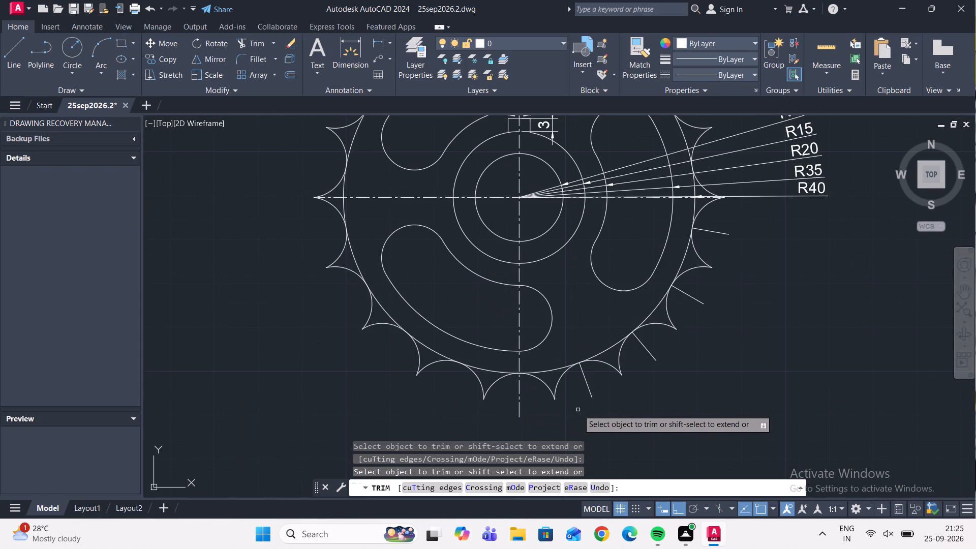
left_click(589, 387)
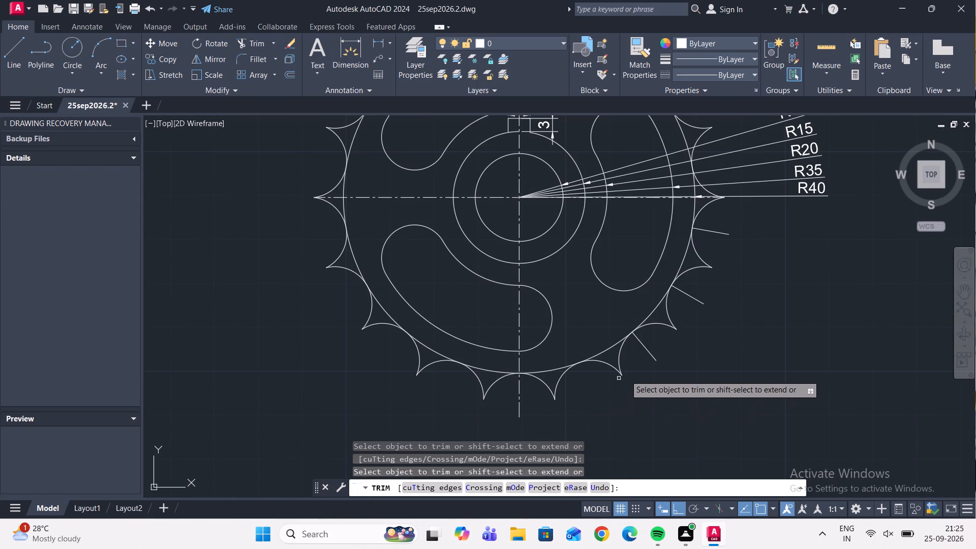
left_click(646, 352)
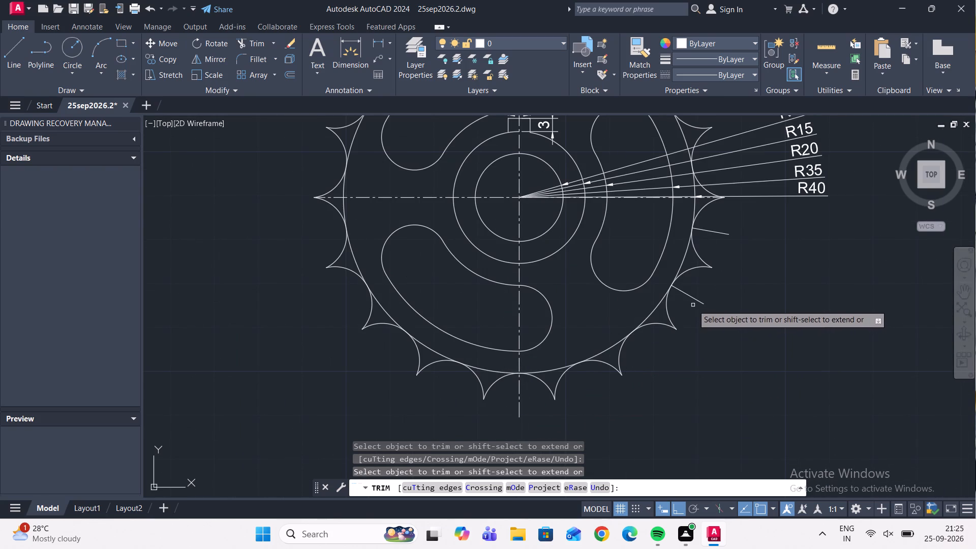
scroll(684, 287, "up", 2)
left_click(697, 309)
scroll(721, 307, "down", 2)
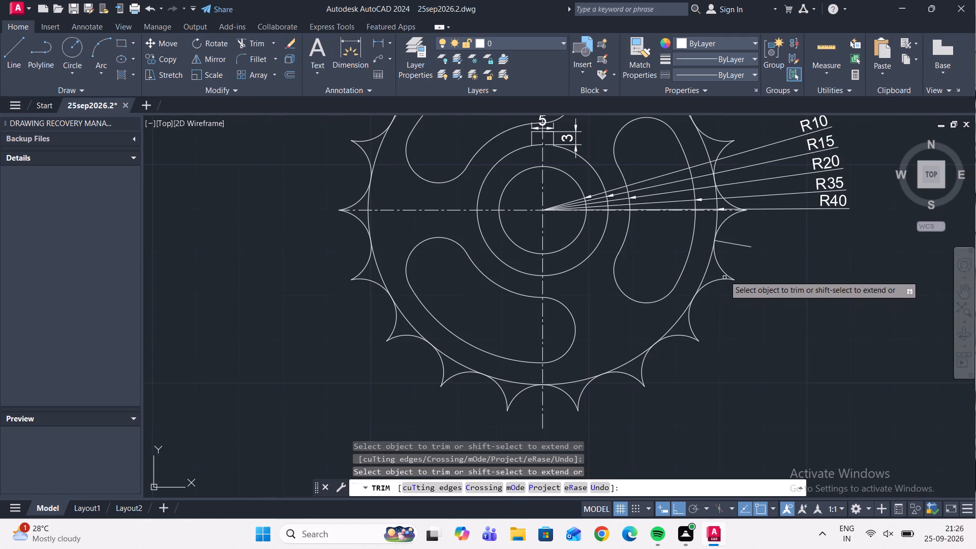
left_click(735, 245)
scroll(754, 272, "down", 1)
middle_click_drag(754, 272, 760, 343)
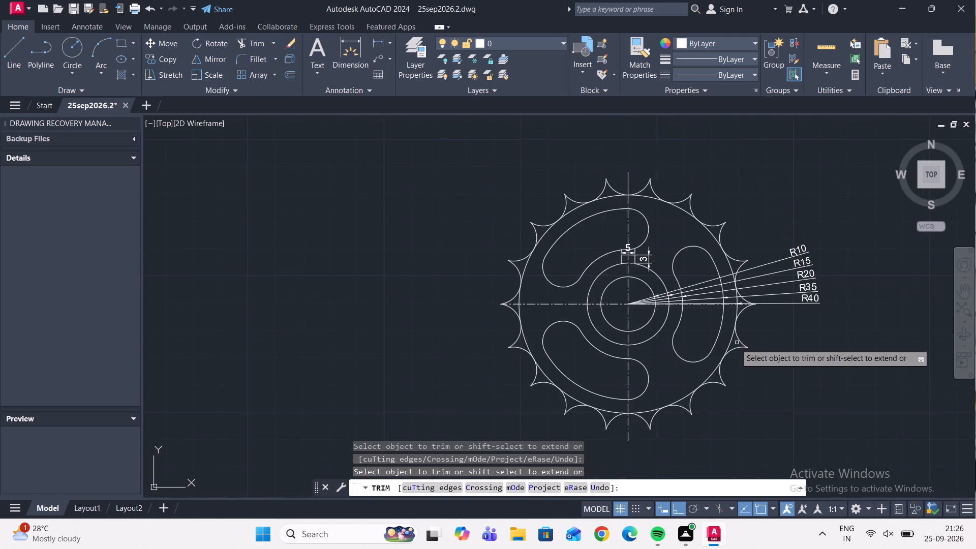
scroll(733, 346, "up", 2)
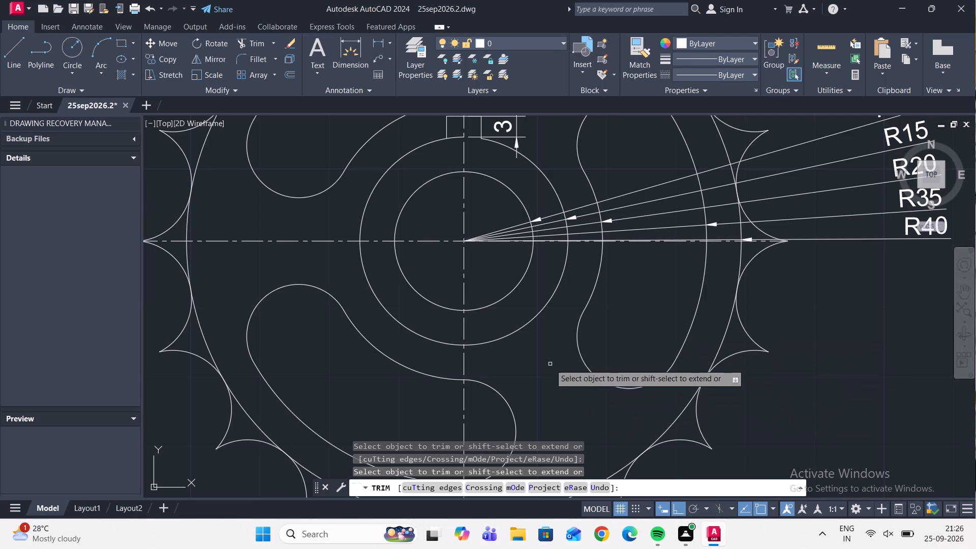
scroll(568, 383, "down", 1)
middle_click_drag(566, 390, 547, 398)
scroll(546, 374, "down", 1)
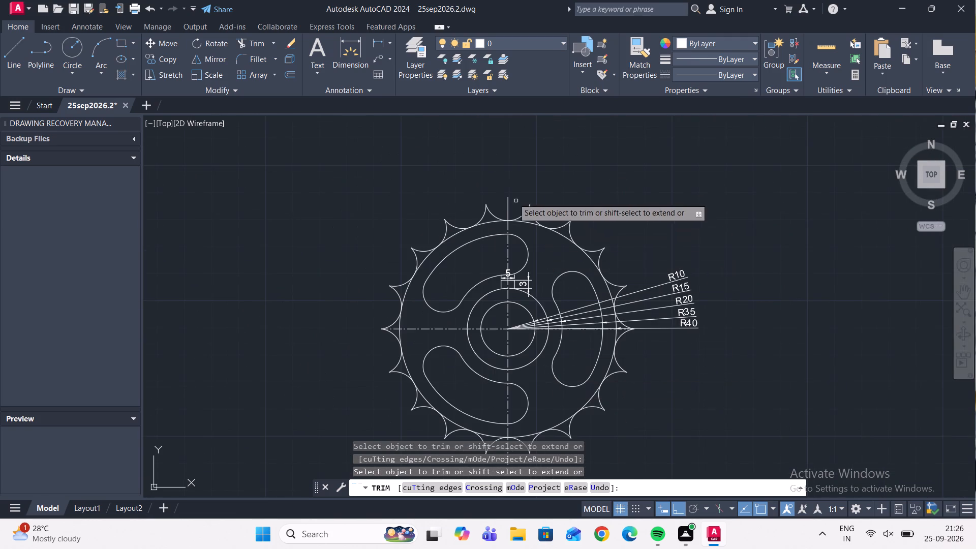
scroll(514, 210, "up", 2)
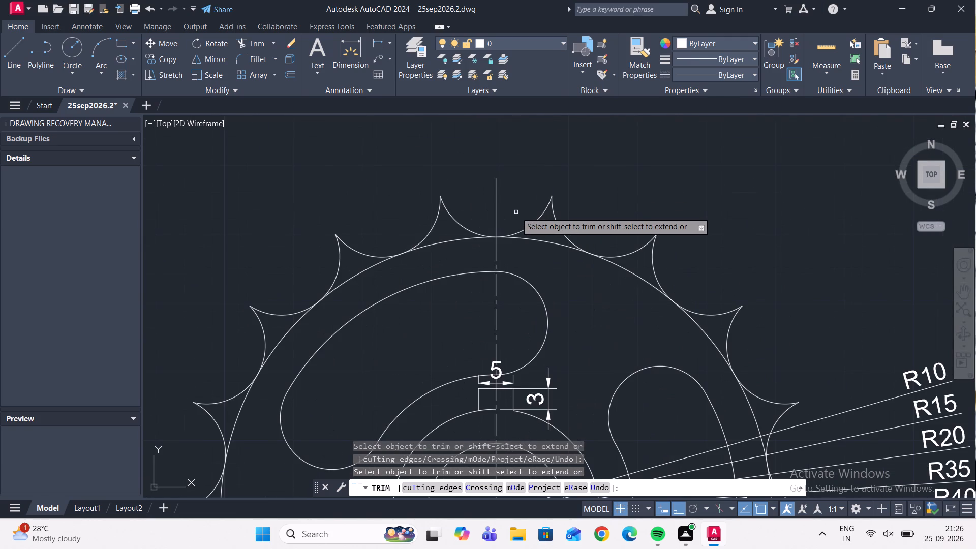
key("Escape")
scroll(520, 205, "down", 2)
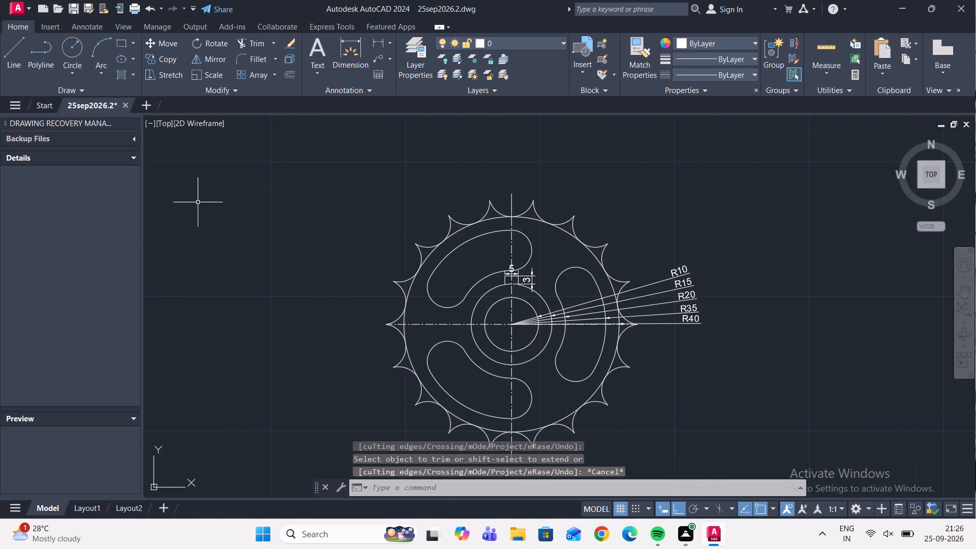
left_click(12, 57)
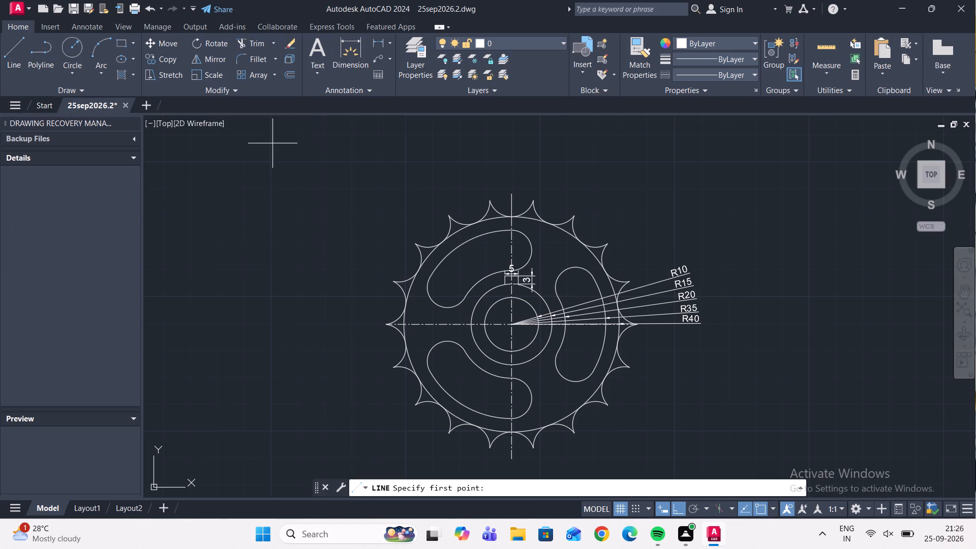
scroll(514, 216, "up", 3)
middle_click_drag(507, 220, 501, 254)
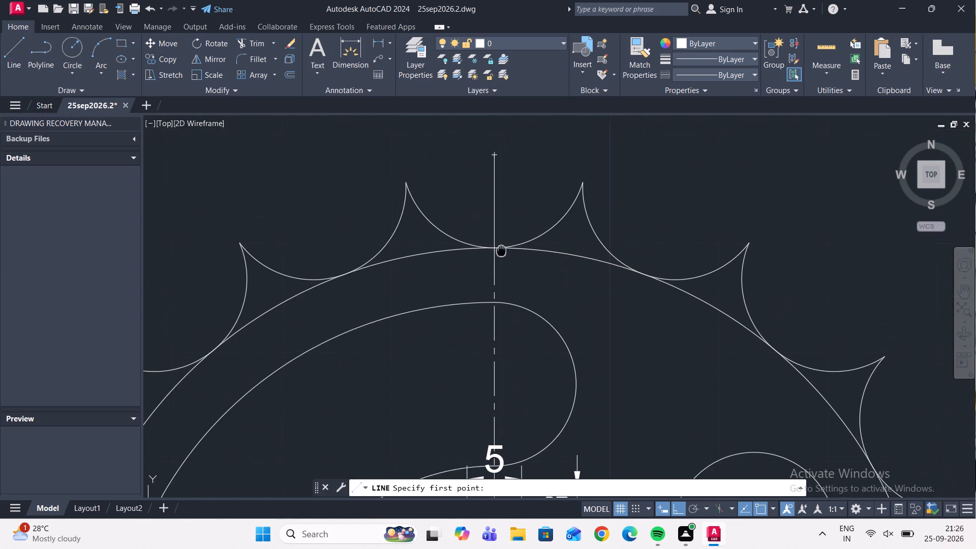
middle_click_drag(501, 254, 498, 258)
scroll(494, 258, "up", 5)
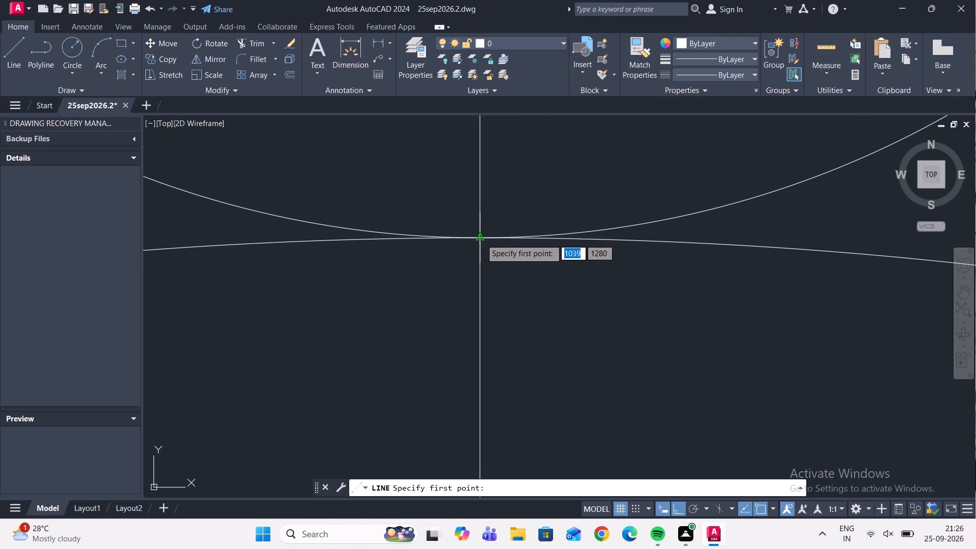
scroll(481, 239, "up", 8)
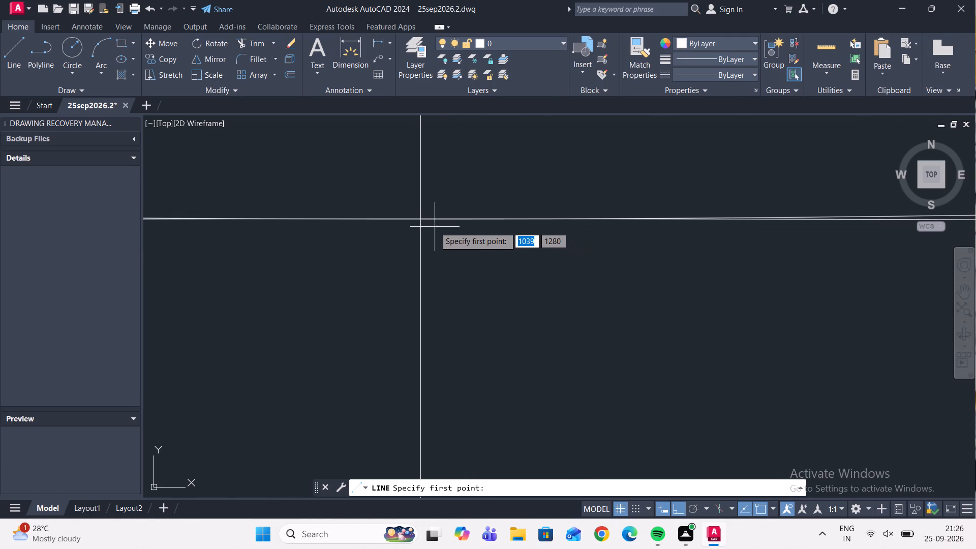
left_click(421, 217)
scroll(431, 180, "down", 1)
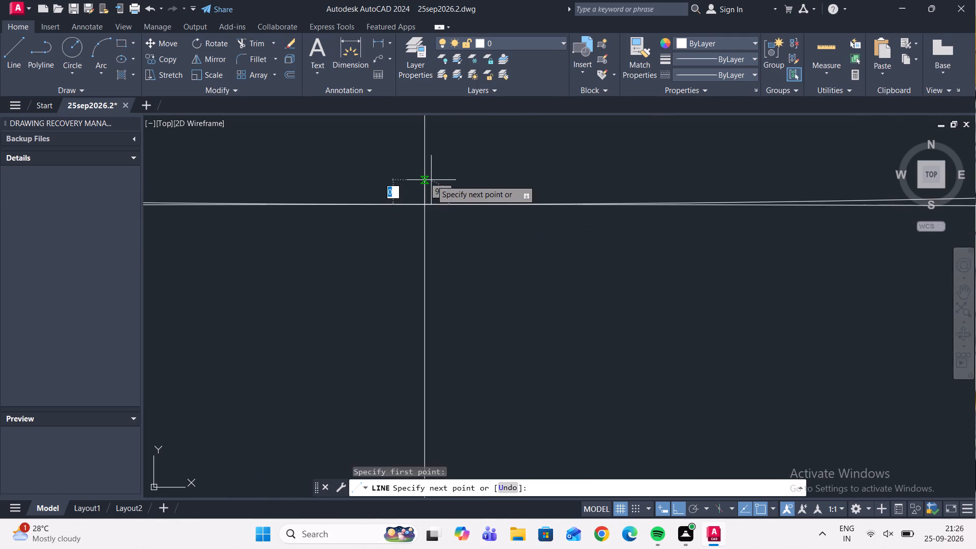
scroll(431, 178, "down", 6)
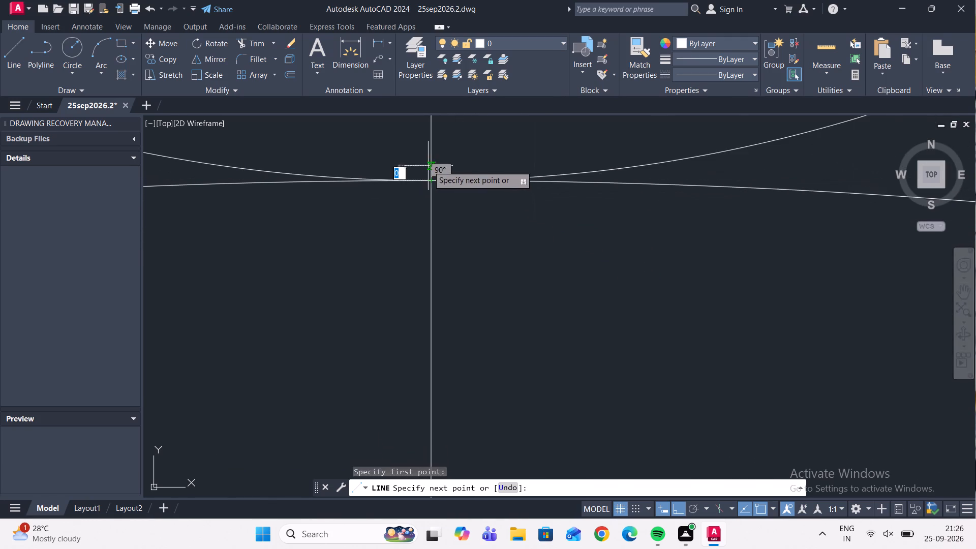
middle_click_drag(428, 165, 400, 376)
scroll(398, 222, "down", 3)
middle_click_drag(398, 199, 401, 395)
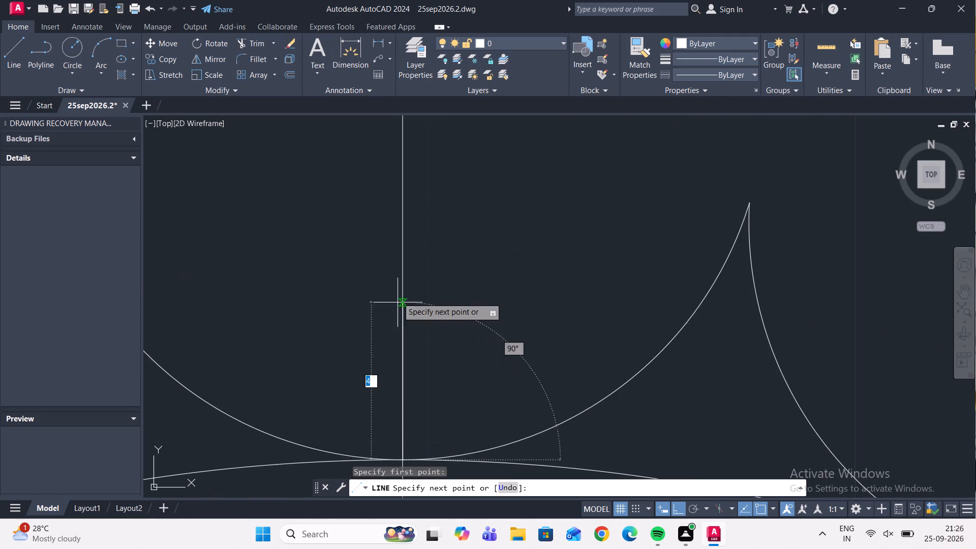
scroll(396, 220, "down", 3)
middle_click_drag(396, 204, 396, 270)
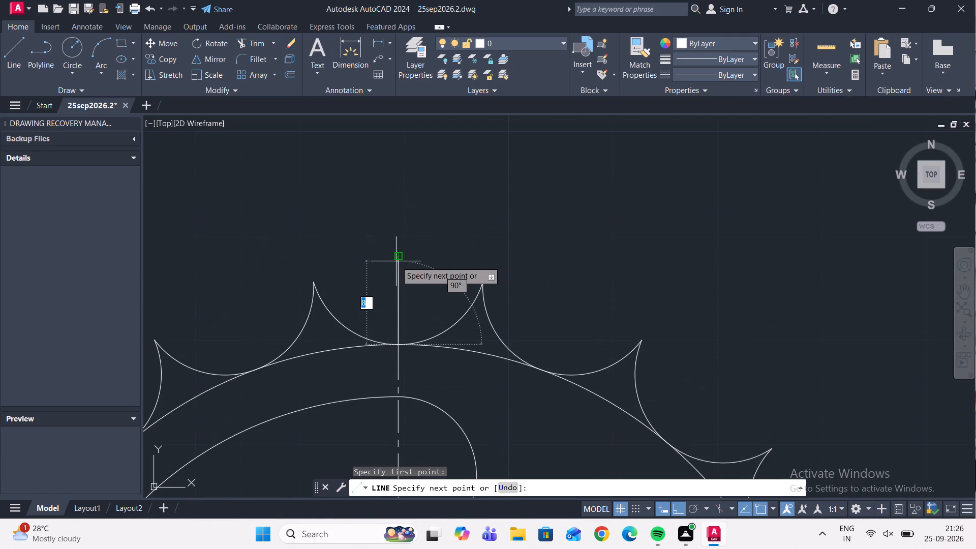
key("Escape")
Draw a vertical line 50 units long from the wheel's centre upward, past the top of the rim.
scroll(417, 248, "down", 2)
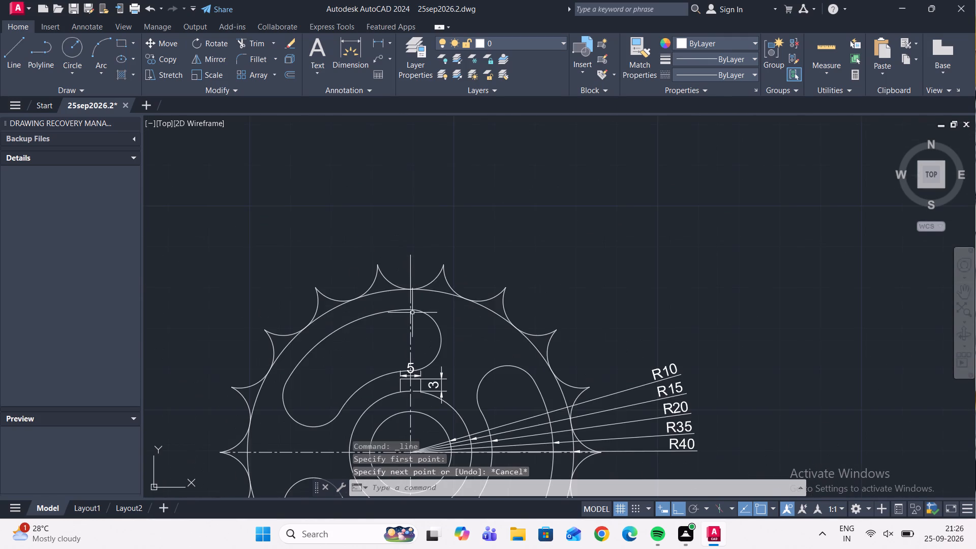
middle_click_drag(412, 314, 426, 188)
left_click(16, 70)
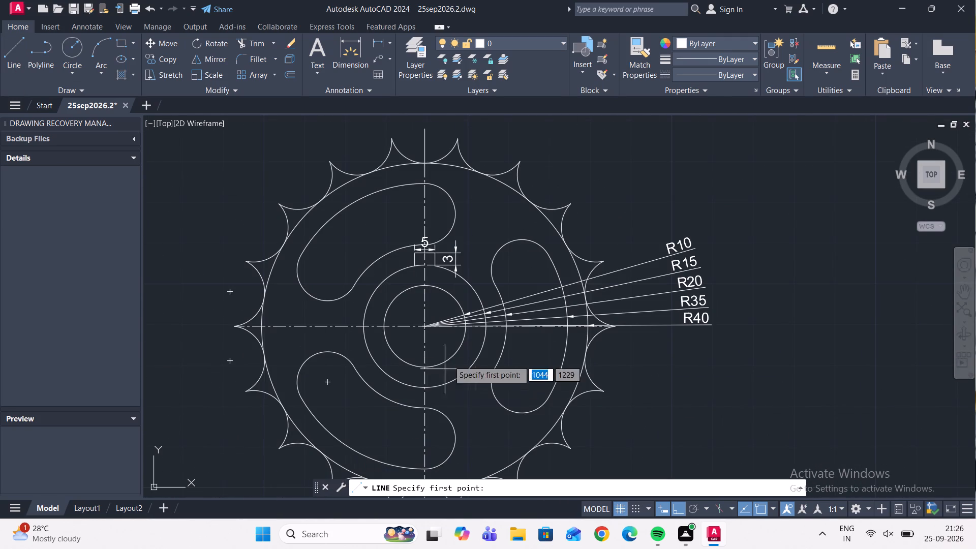
scroll(424, 327, "up", 2)
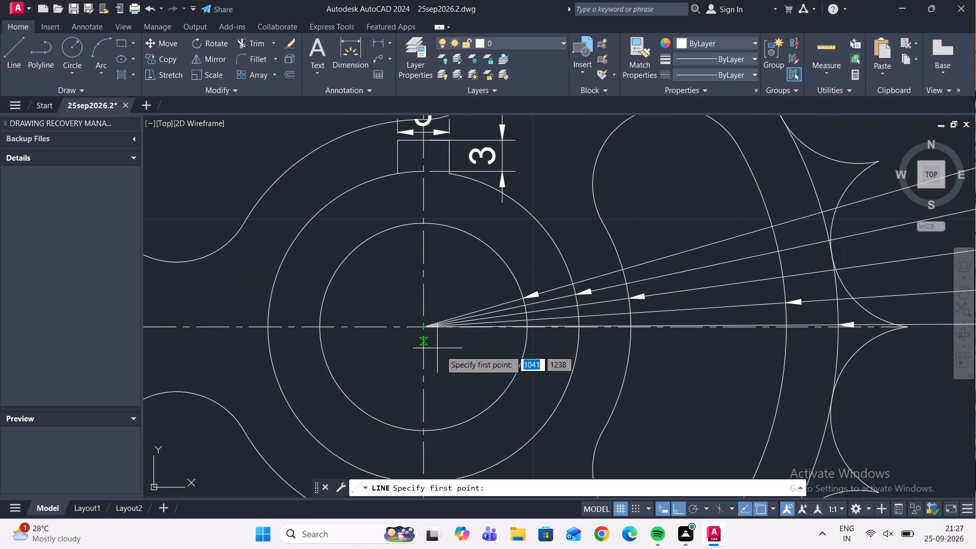
middle_click_drag(444, 304, 455, 361)
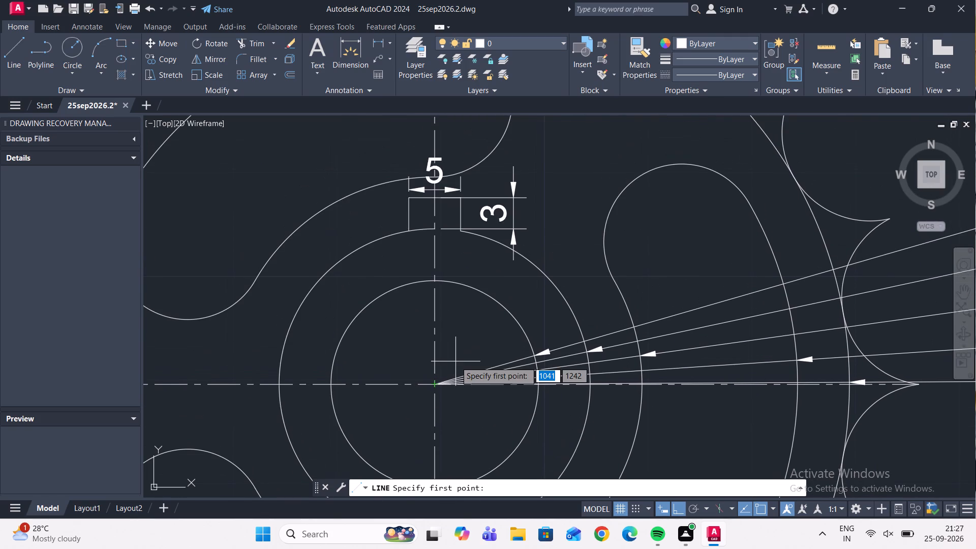
scroll(434, 382, "up", 4)
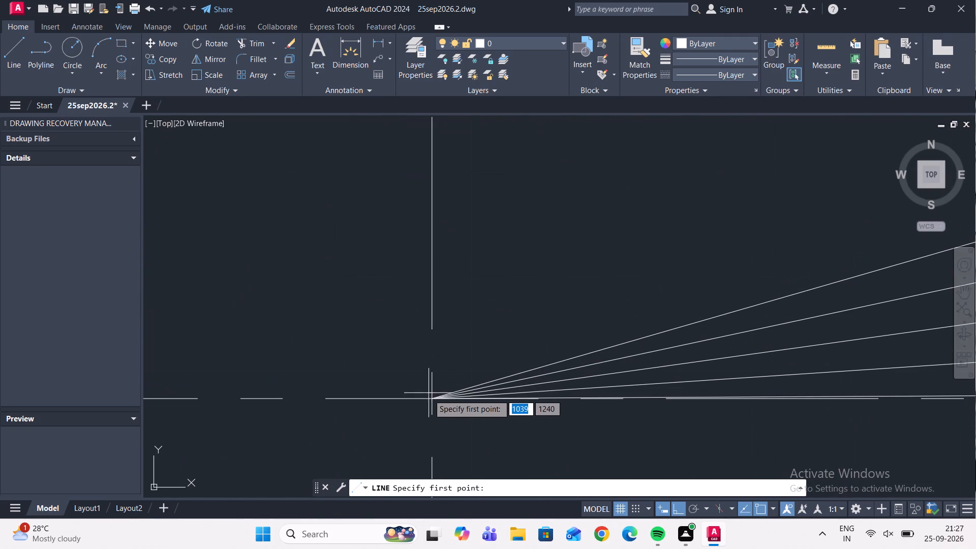
left_click(434, 398)
scroll(439, 252, "down", 3)
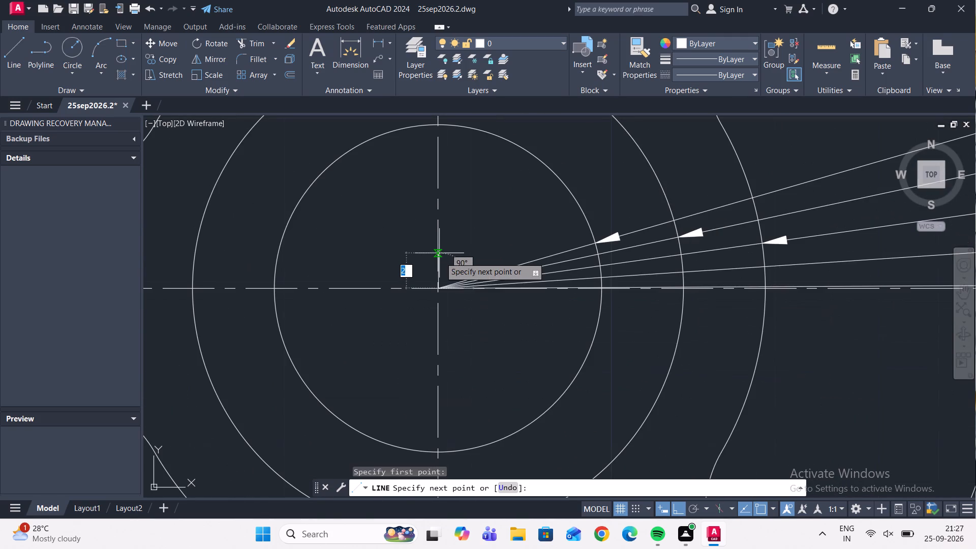
middle_click_drag(444, 237, 408, 417)
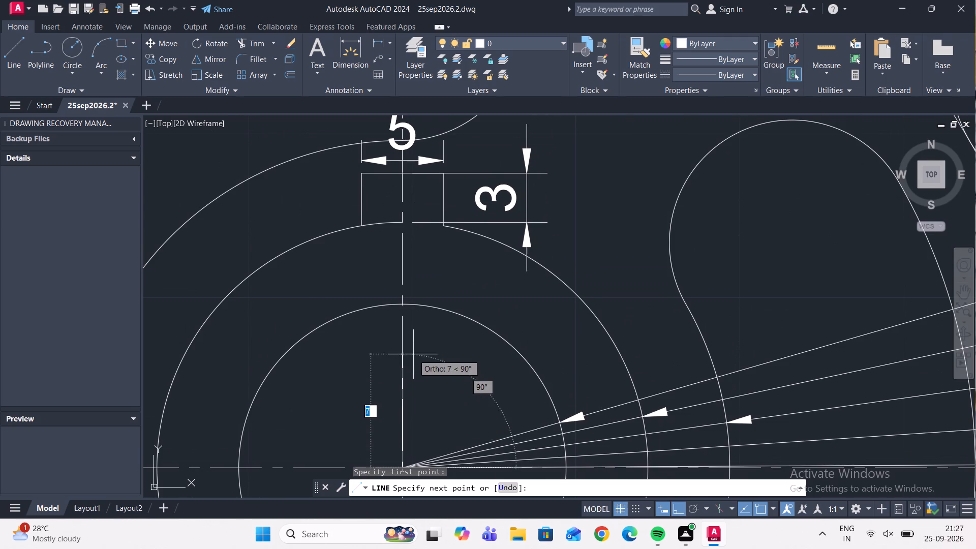
scroll(413, 354, "down", 2)
middle_click_drag(407, 327, 423, 541)
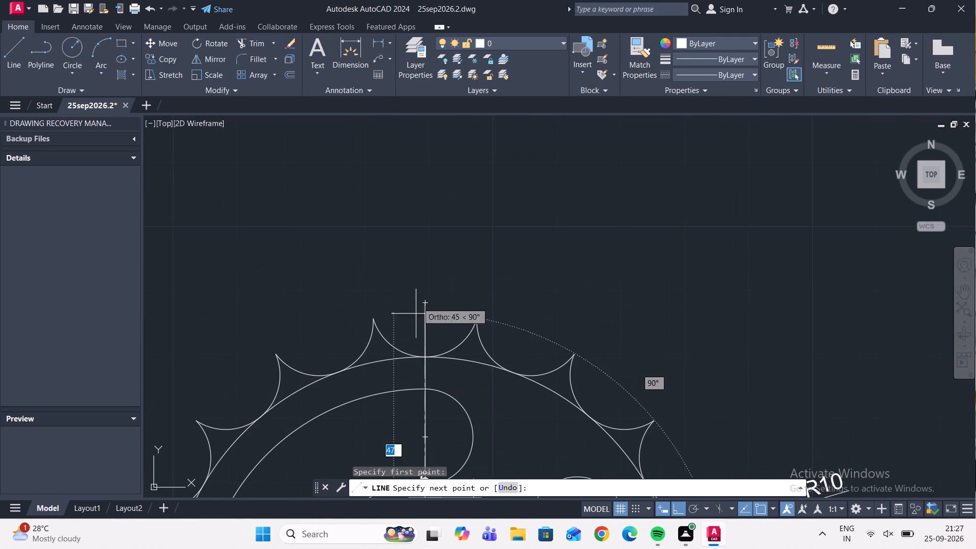
type("50")
key("Return")
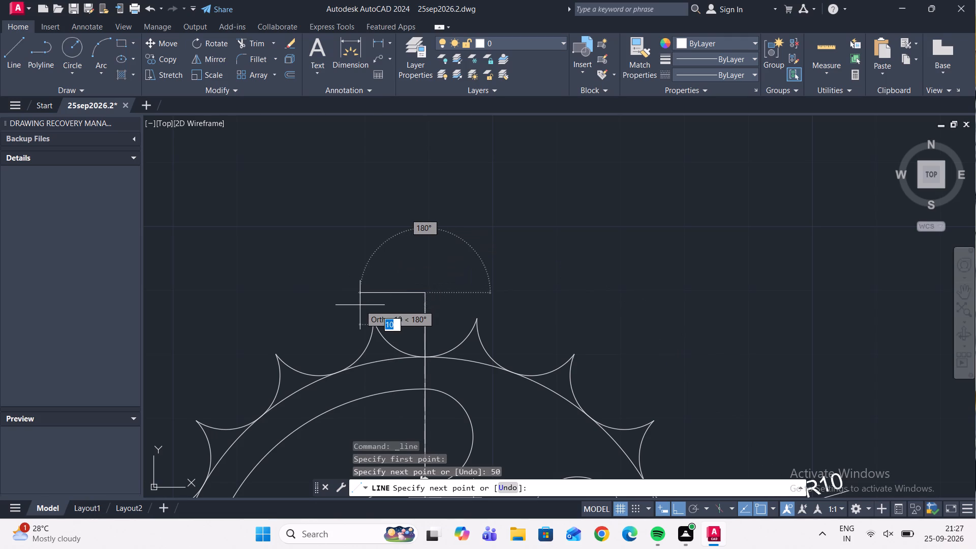
key("Escape")
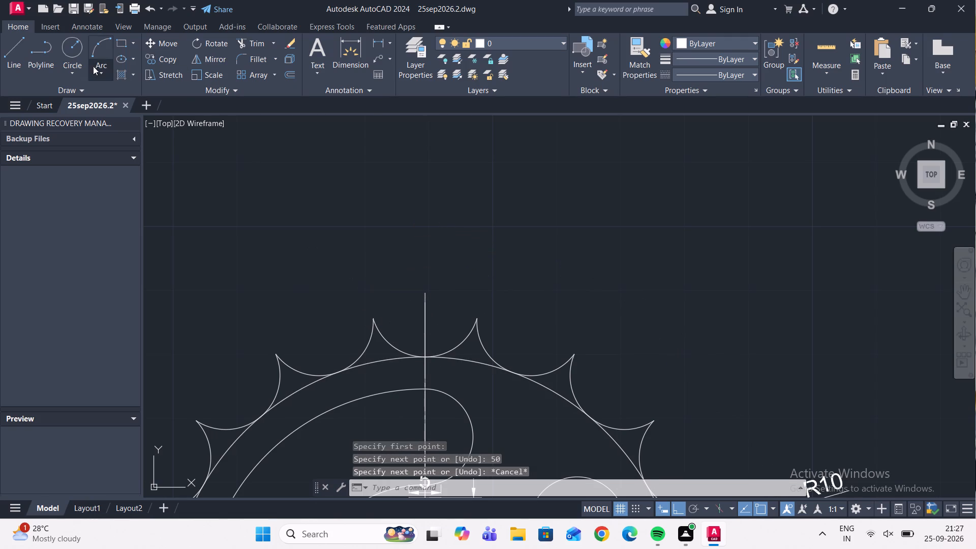
Draw a two-point circle of diameter 10 from the 50-unit line's top end straight down towards the rim circle.
left_click(79, 68)
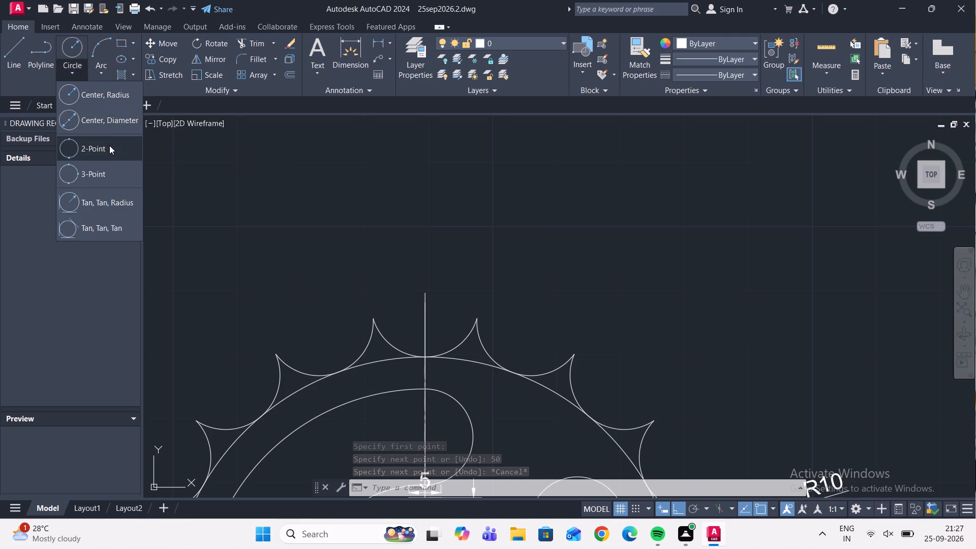
left_click(109, 146)
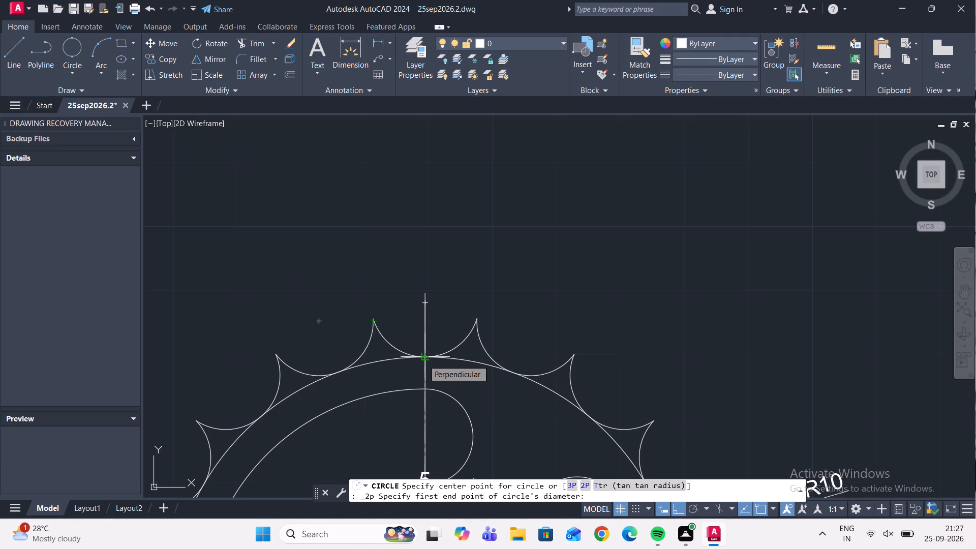
scroll(419, 295, "up", 4)
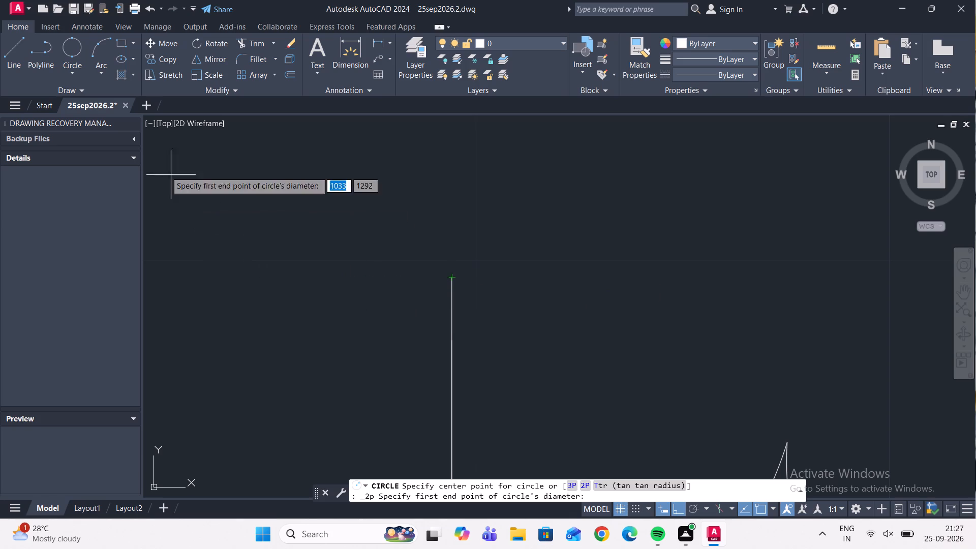
left_click(450, 278)
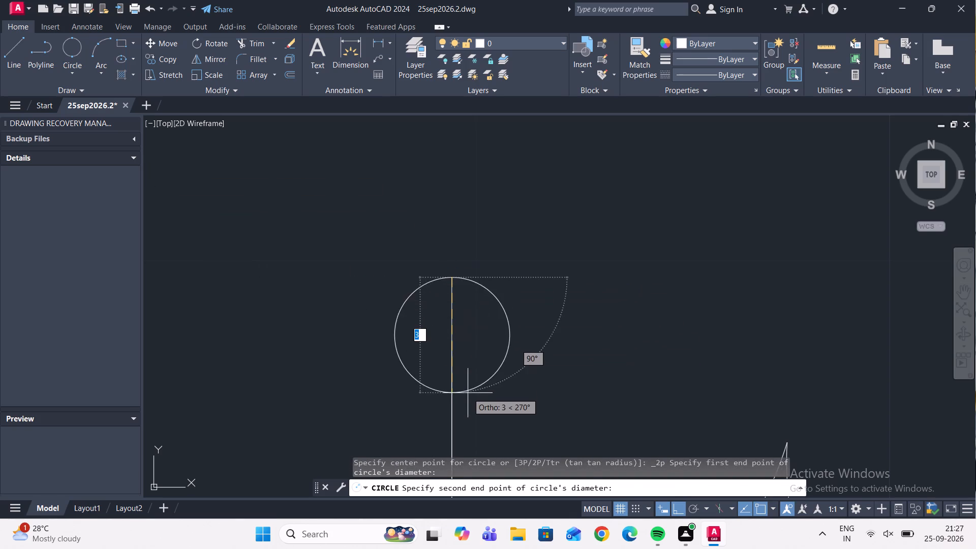
scroll(468, 381, "down", 3)
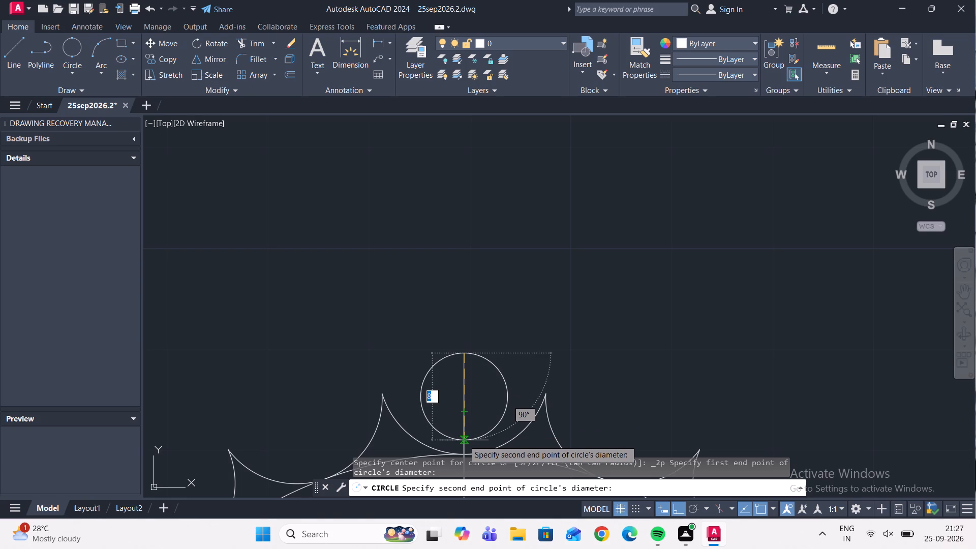
type("10")
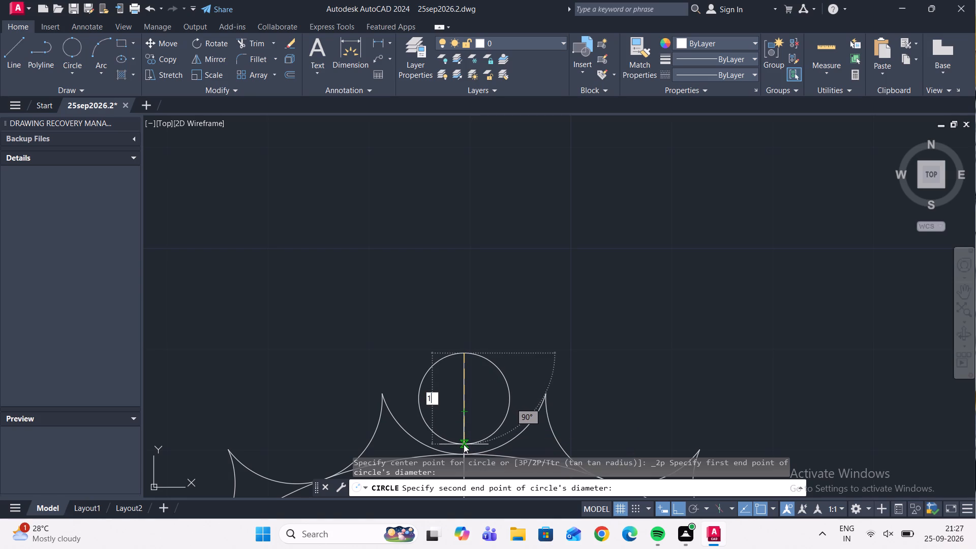
key("Return")
Examine how the new circle meets the rim circle and the top scallop arc at the vertical centreline.
scroll(471, 409, "down", 1)
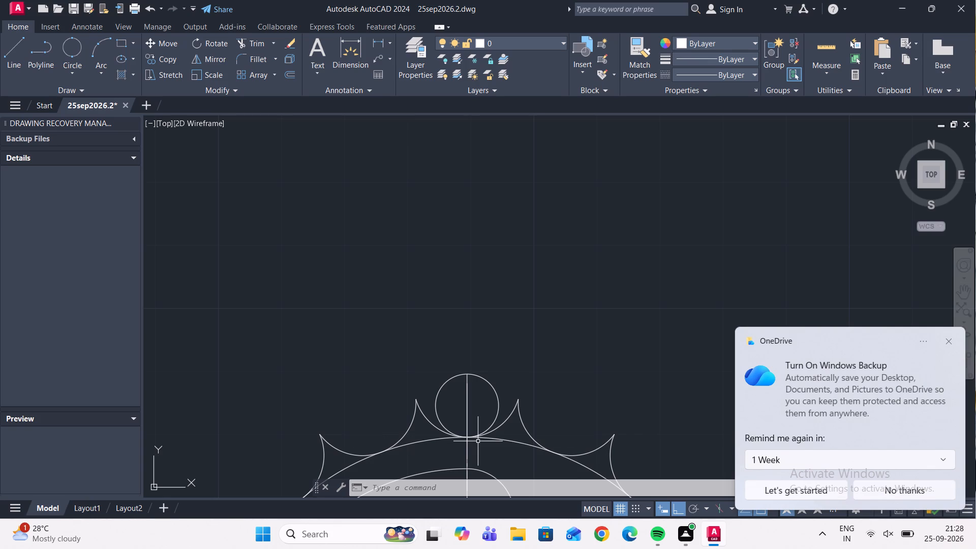
scroll(454, 343, "down", 2)
scroll(446, 280, "down", 1)
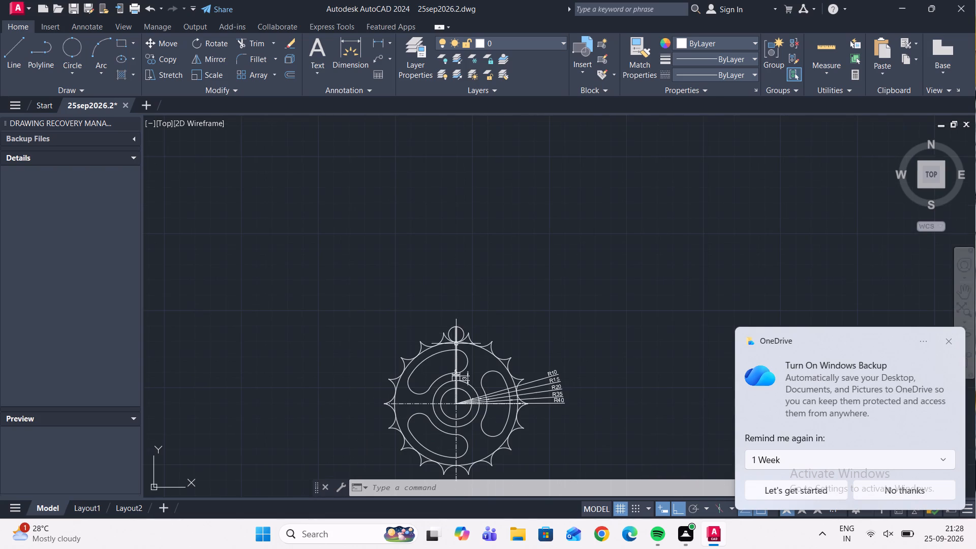
scroll(458, 345, "up", 8)
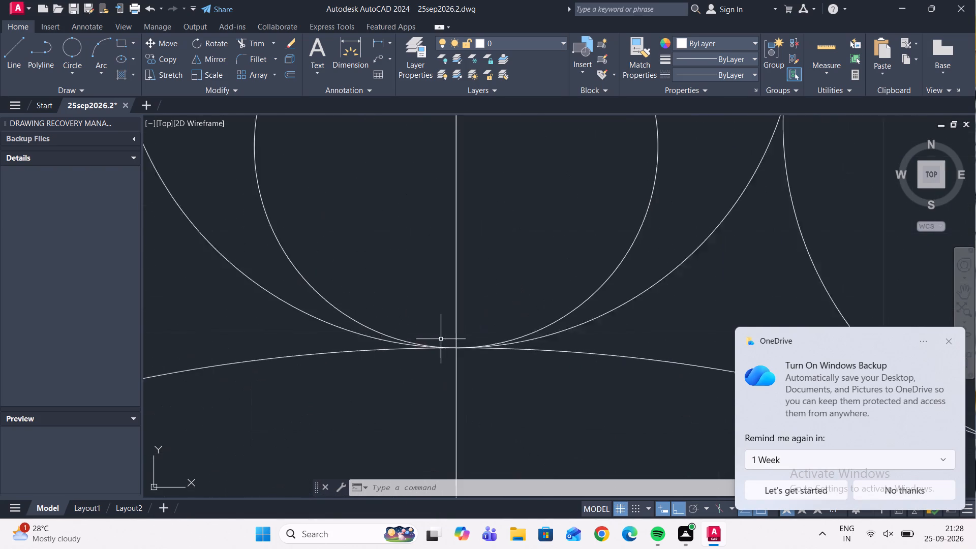
scroll(442, 339, "up", 4)
scroll(512, 379, "up", 3)
scroll(442, 355, "down", 4)
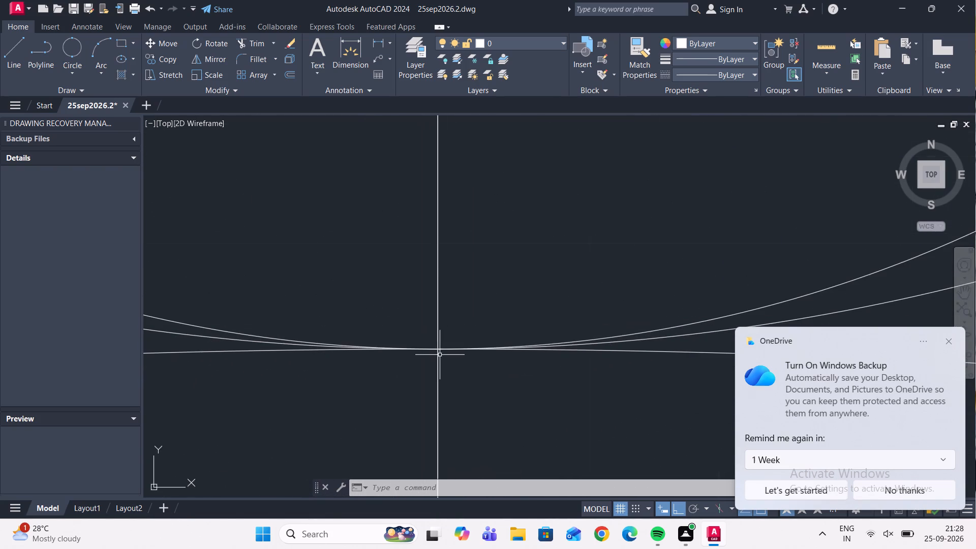
scroll(420, 348, "down", 4)
left_click(282, 276)
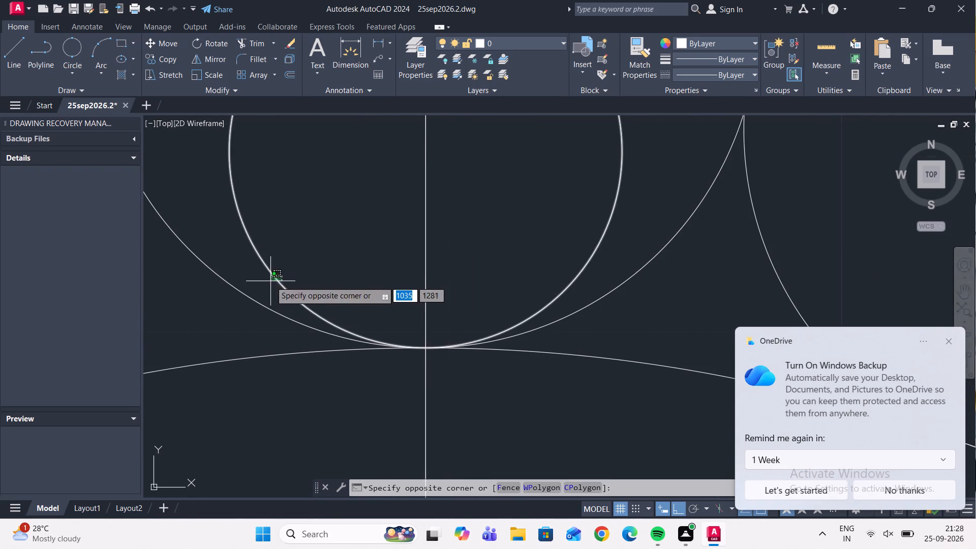
left_click(270, 281)
key("Escape")
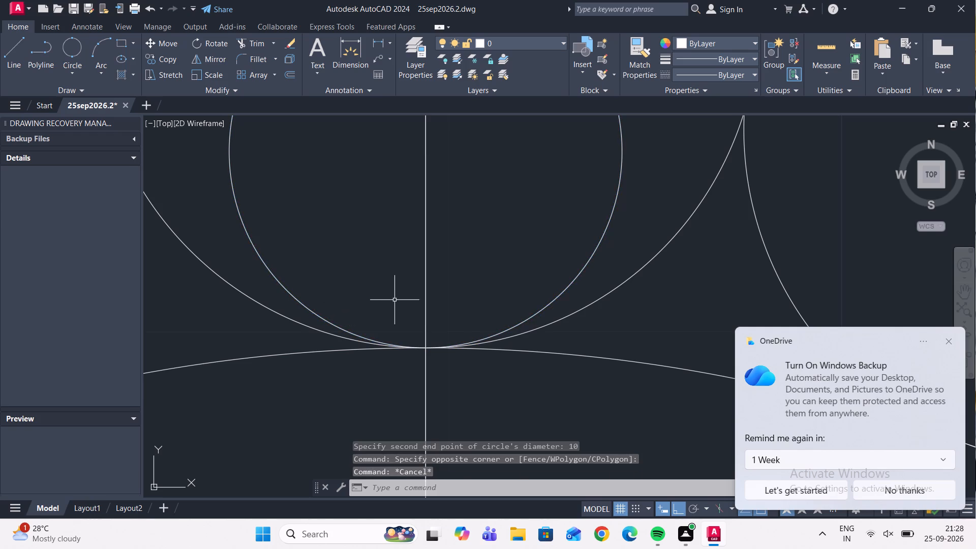
scroll(399, 296, "down", 4)
middle_click_drag(395, 288, 373, 304)
scroll(426, 289, "up", 1)
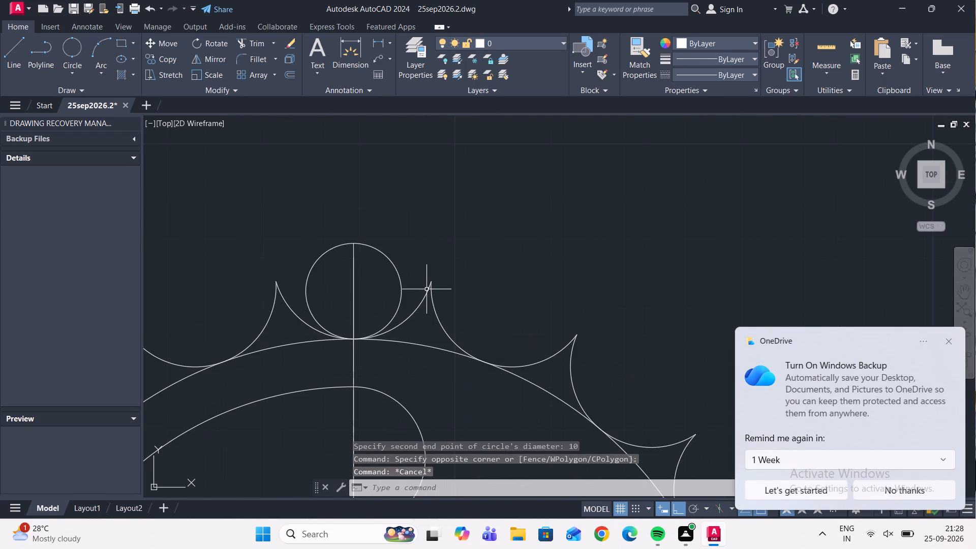
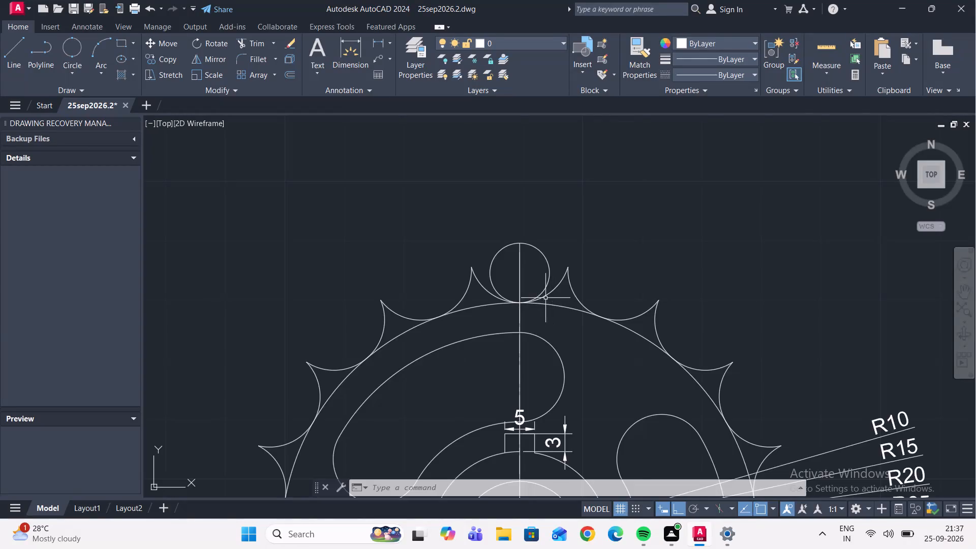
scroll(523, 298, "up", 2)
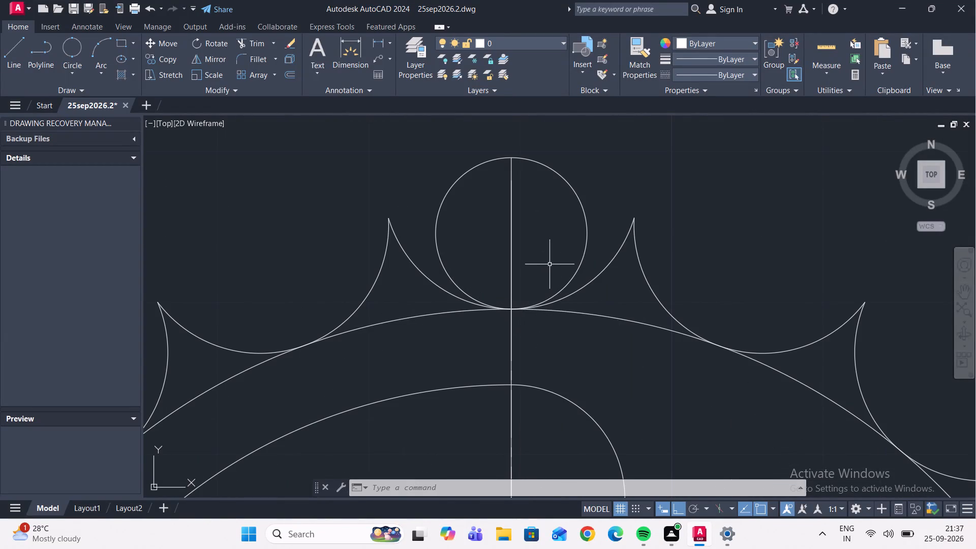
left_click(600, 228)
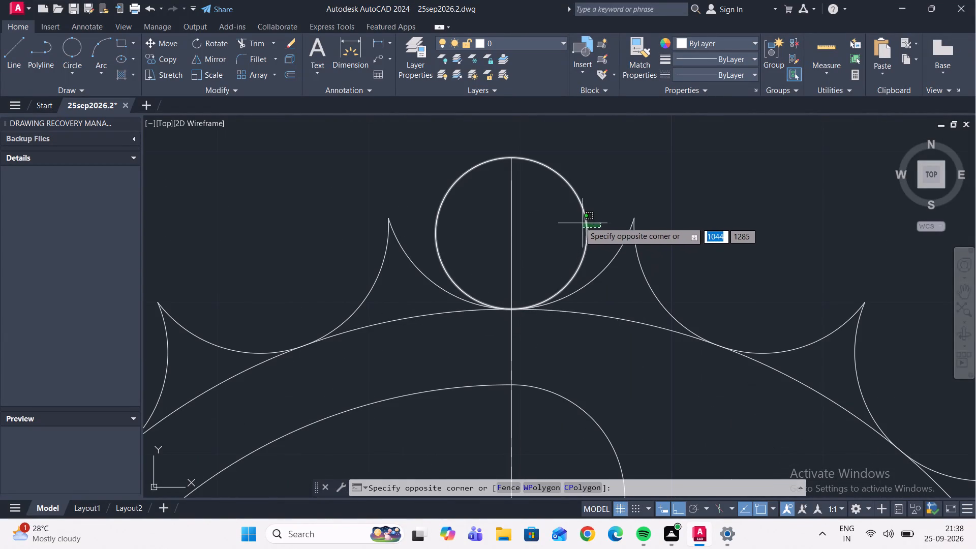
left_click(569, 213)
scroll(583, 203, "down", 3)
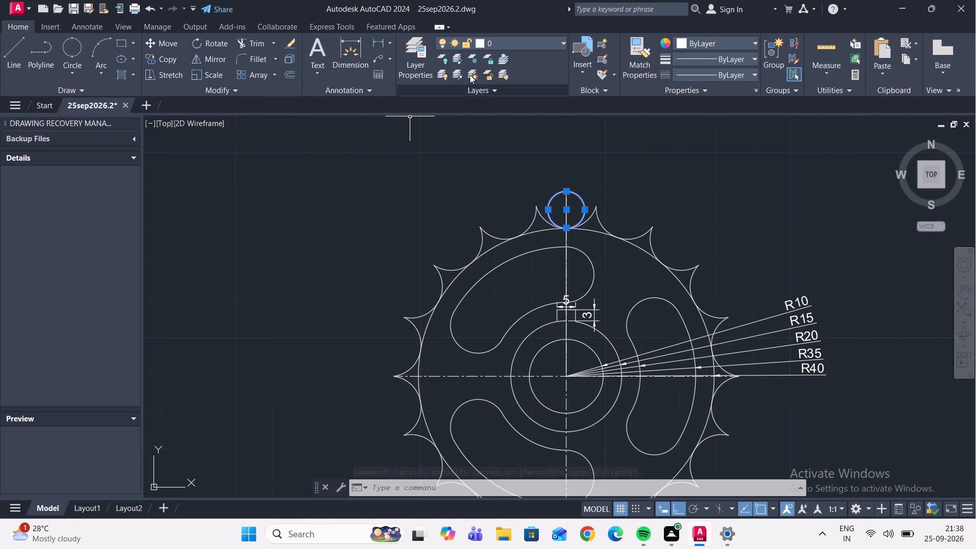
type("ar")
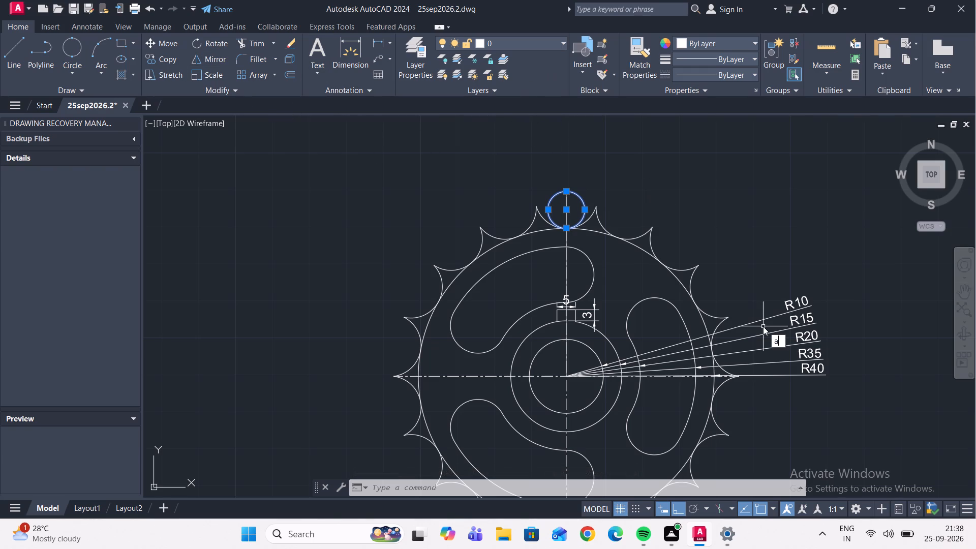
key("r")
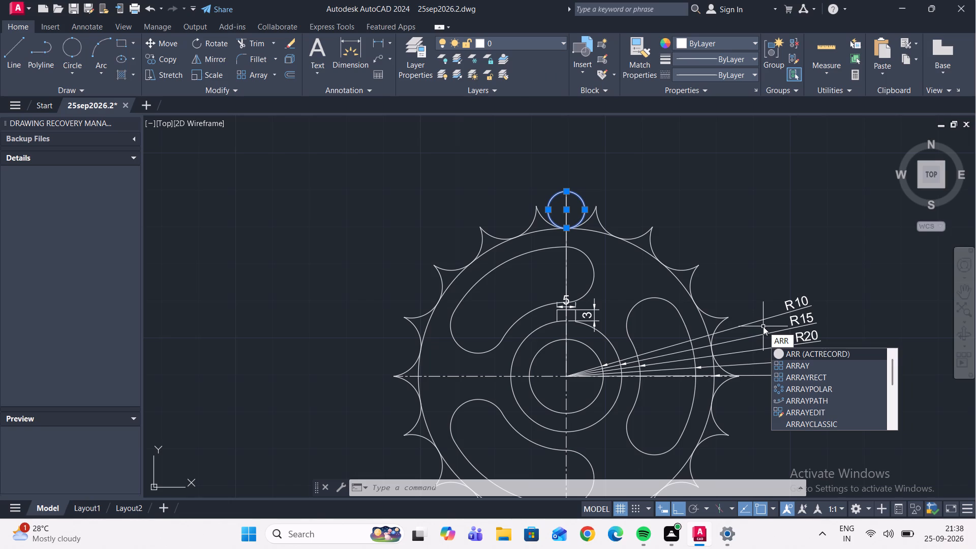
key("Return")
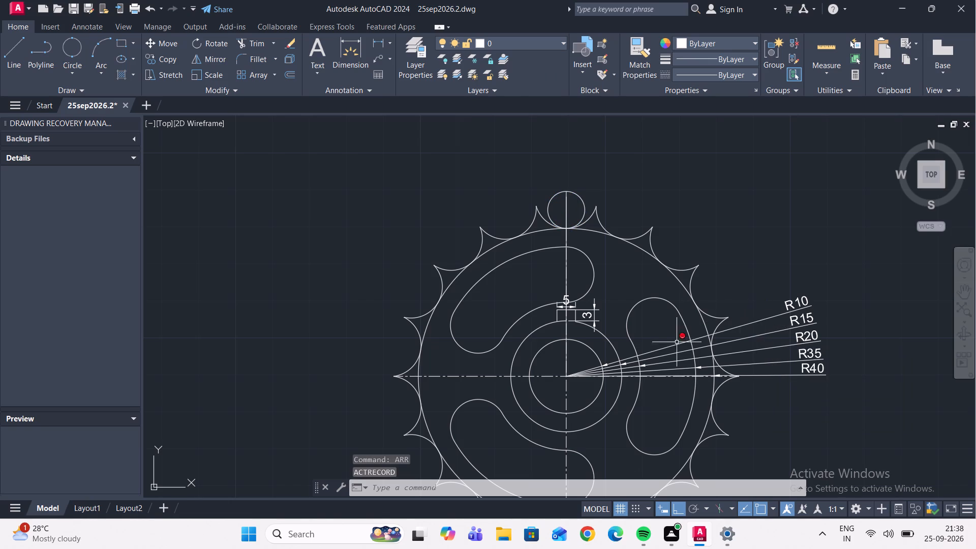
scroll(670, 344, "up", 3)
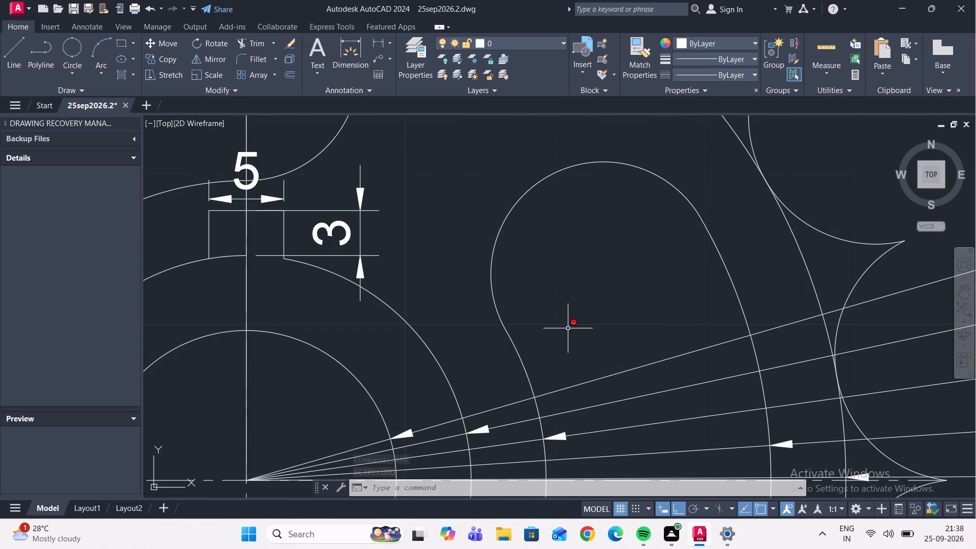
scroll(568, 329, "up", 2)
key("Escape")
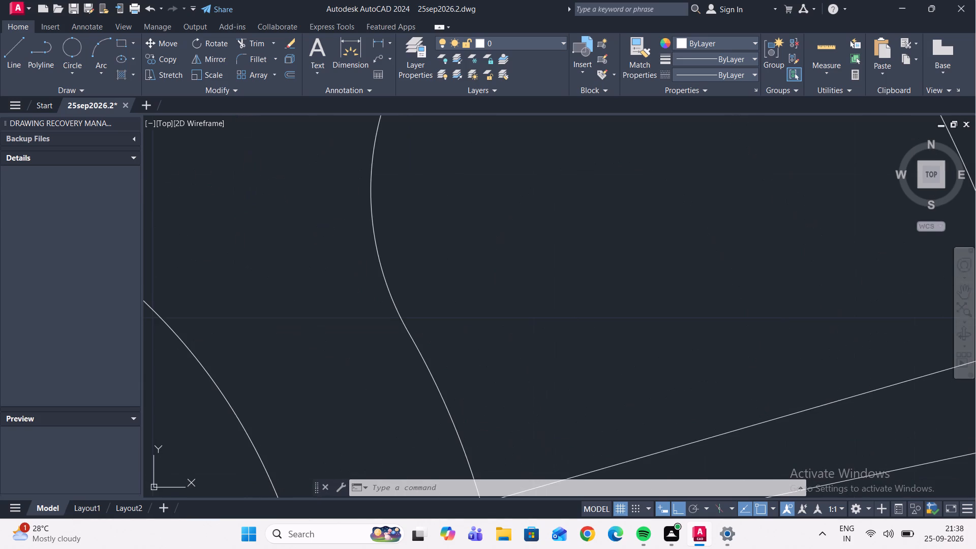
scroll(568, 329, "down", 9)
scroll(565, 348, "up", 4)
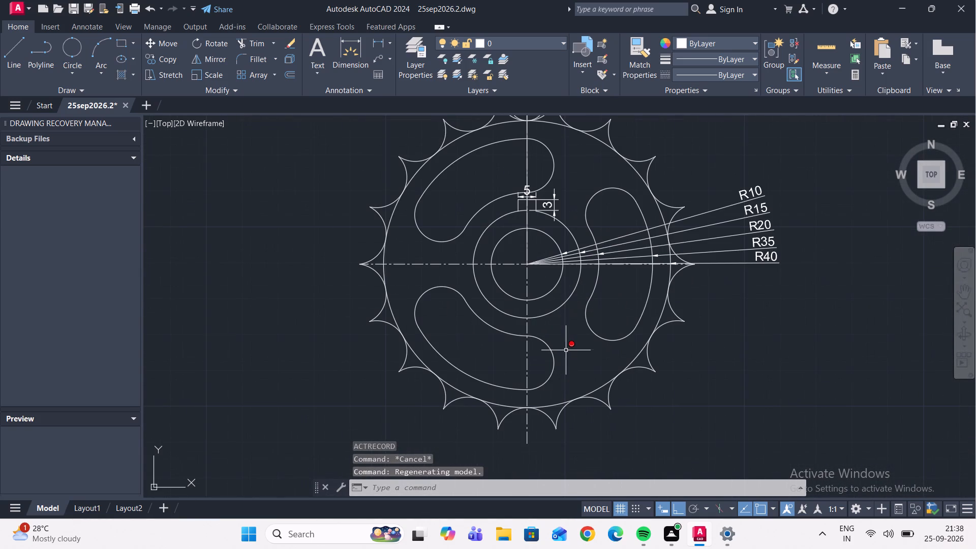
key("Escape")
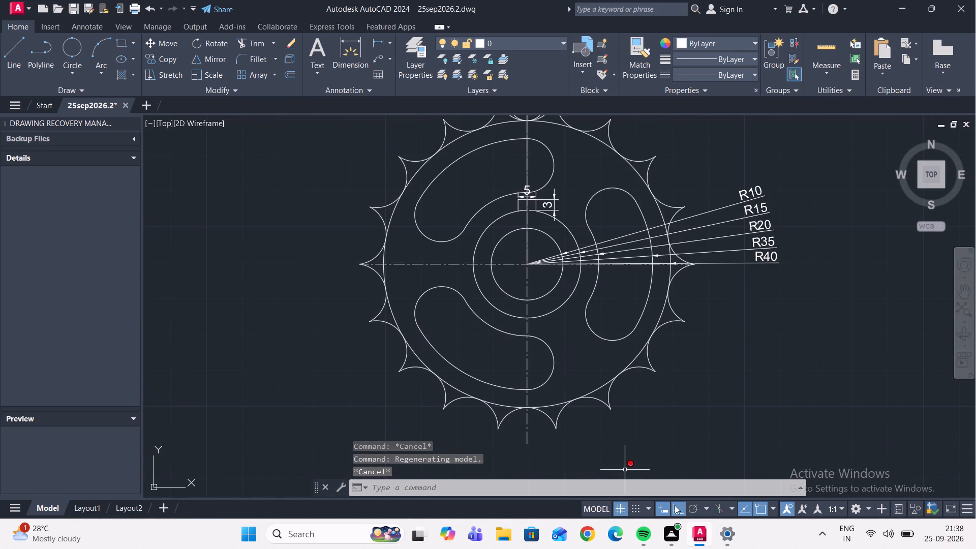
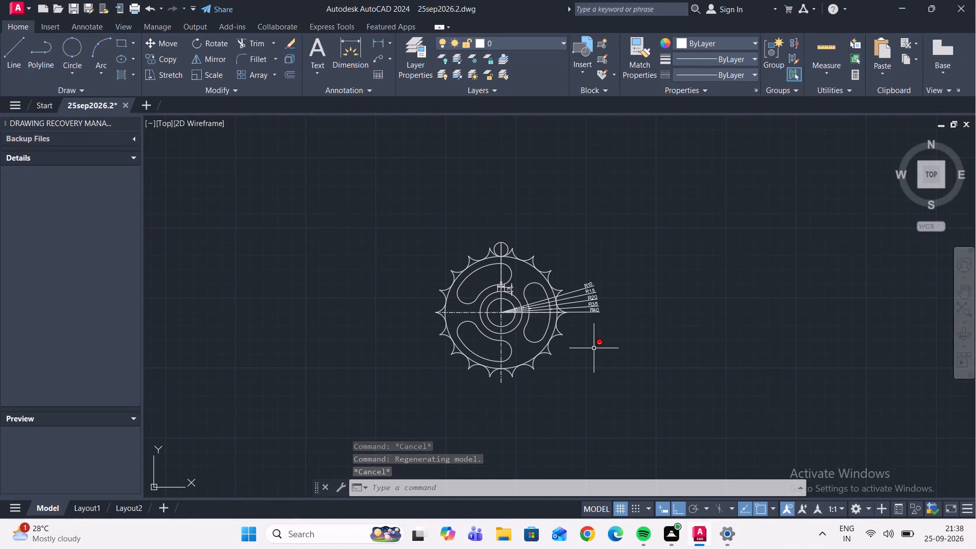
Save the wheel drawing under its current name.
key("ctrl+s")
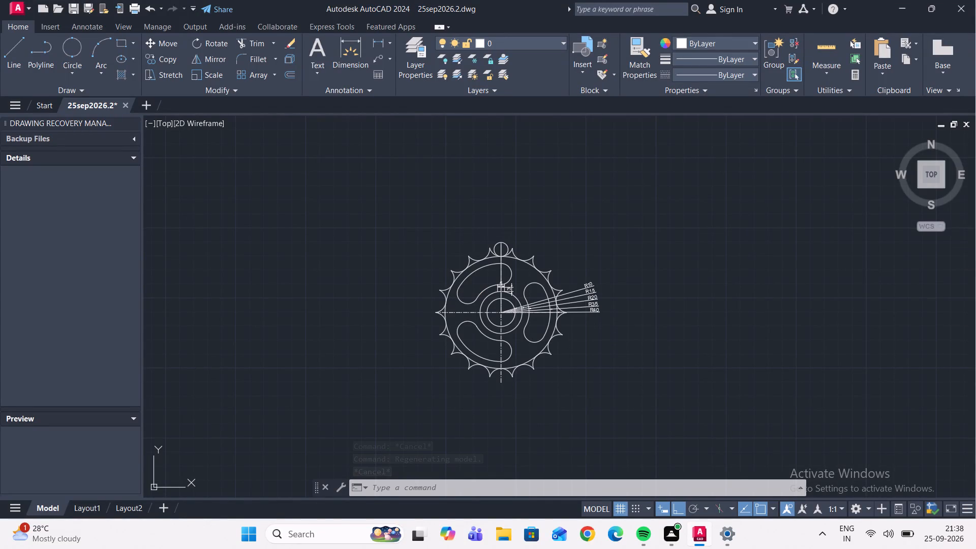
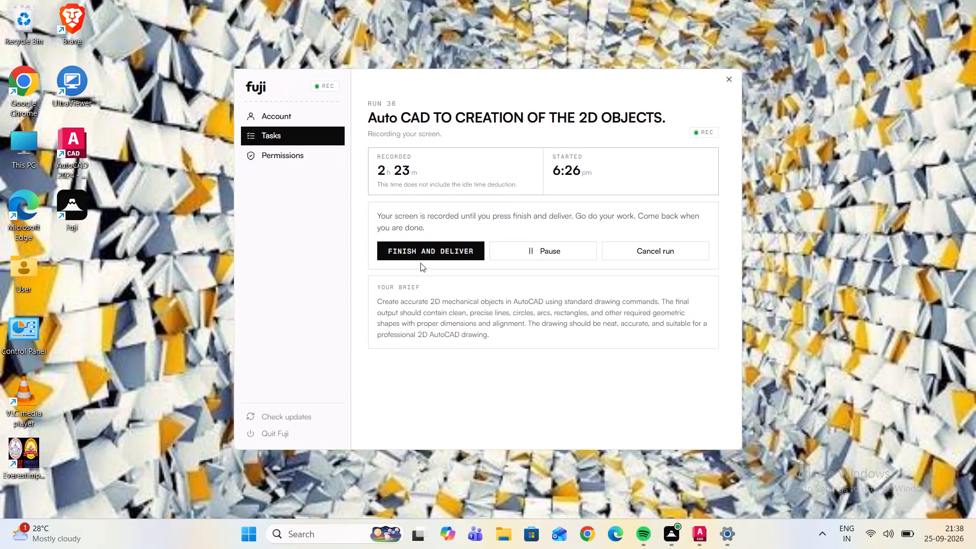
Launch AutoCAD 2024 from the desktop.
double_click(73, 145)
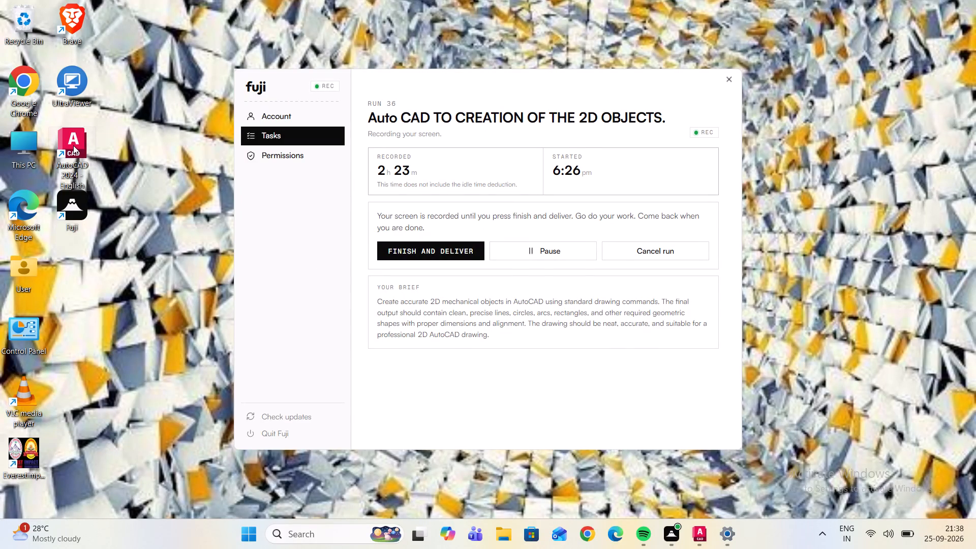
left_click(536, 278)
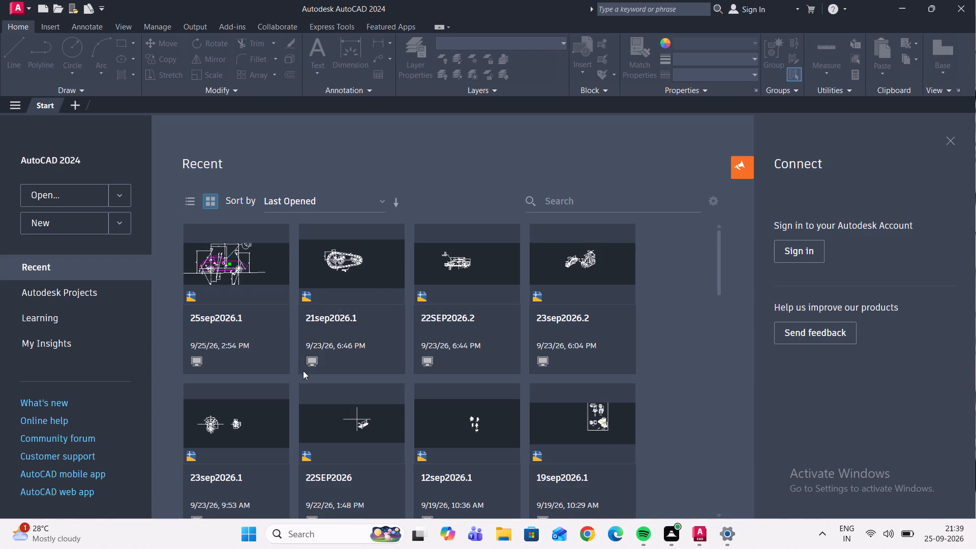
Open the drawing 25sep2026.2 from the Documents folder as read-only.
scroll(354, 410, "down", 1)
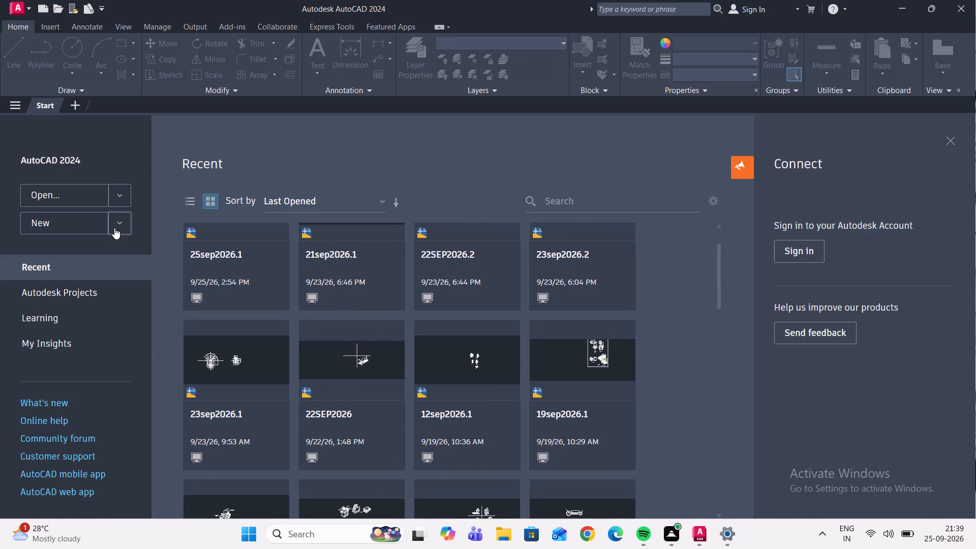
left_click(114, 228)
left_click(84, 191)
left_click(117, 204)
scroll(423, 232, "down", 2)
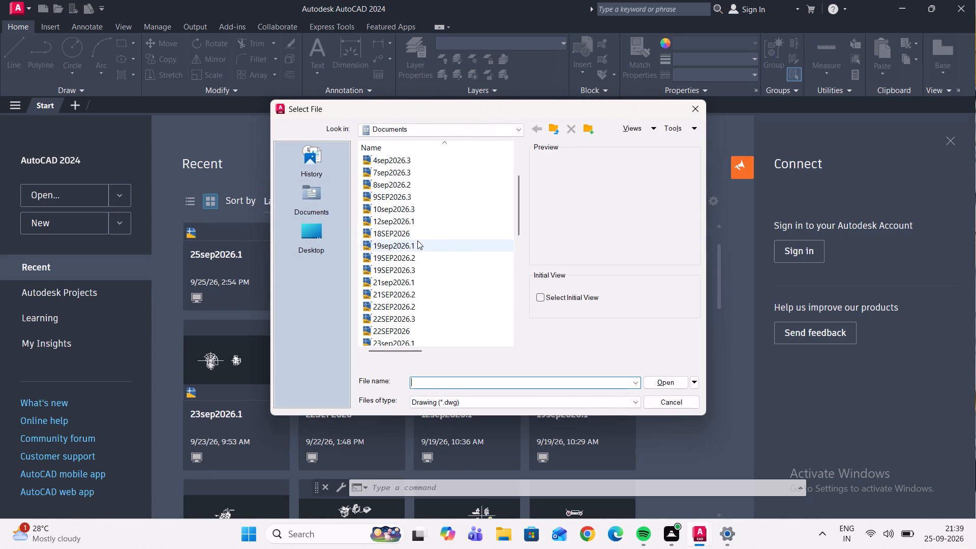
scroll(415, 245, "down", 1)
scroll(403, 321, "down", 1)
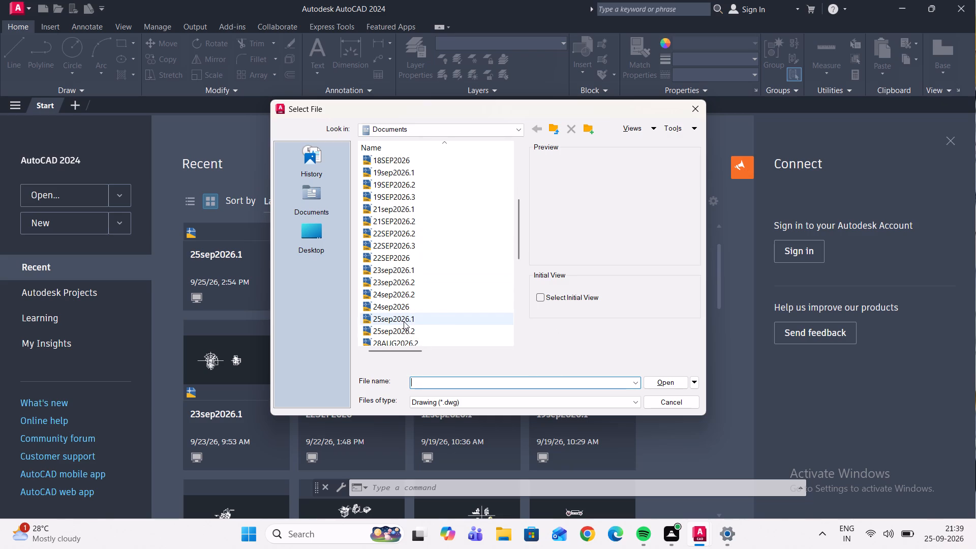
double_click(413, 329)
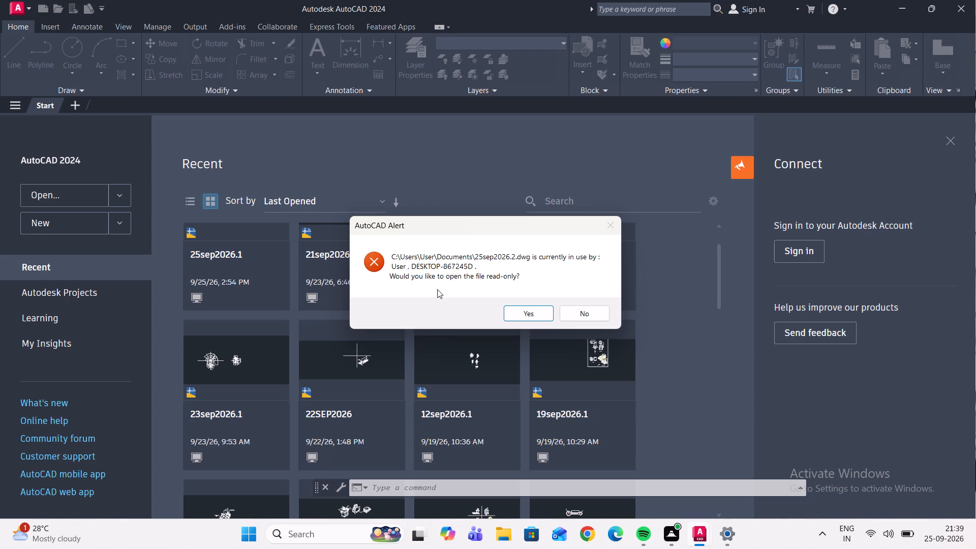
left_click(531, 316)
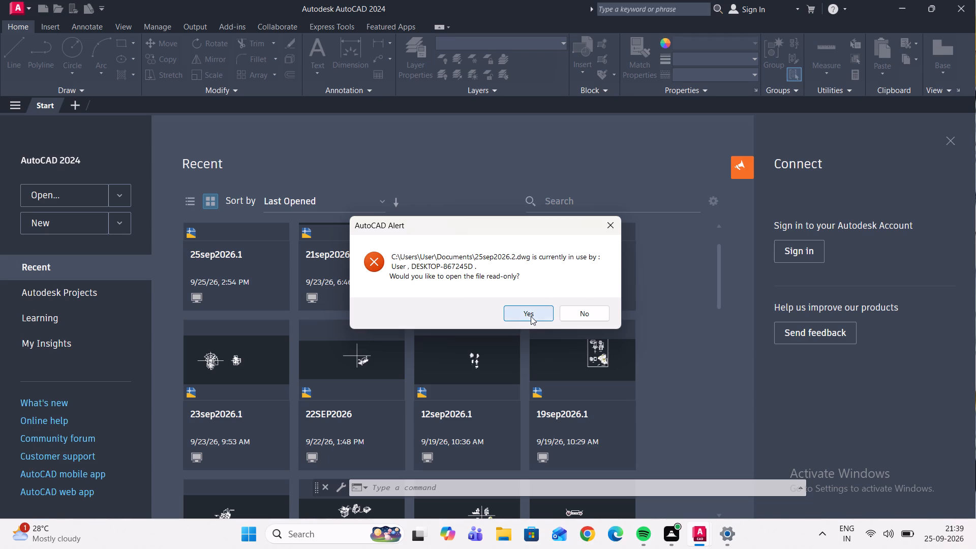
Create a polar array of the small circle at the top of the rim around the wheel's centre with 18 items.
scroll(371, 321, "up", 2)
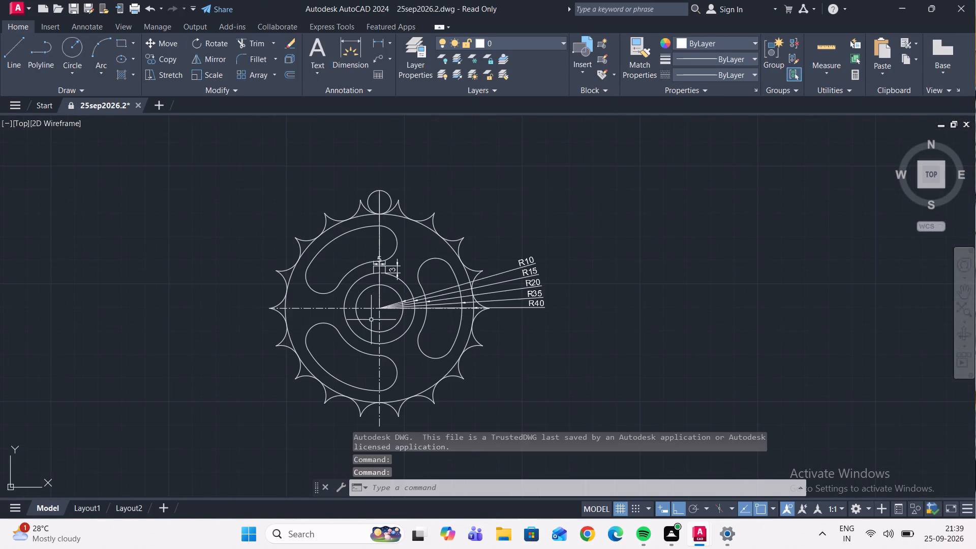
scroll(371, 320, "up", 2)
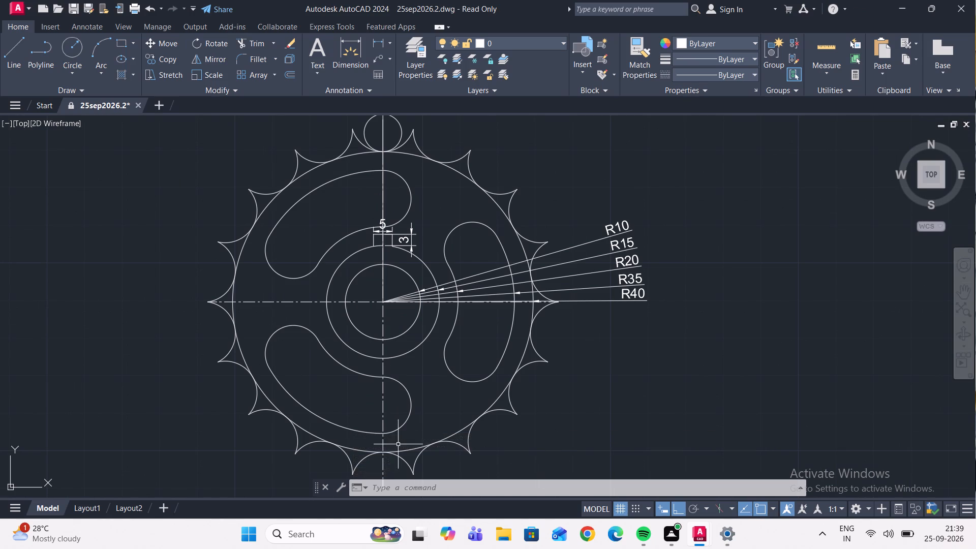
scroll(499, 415, "down", 2)
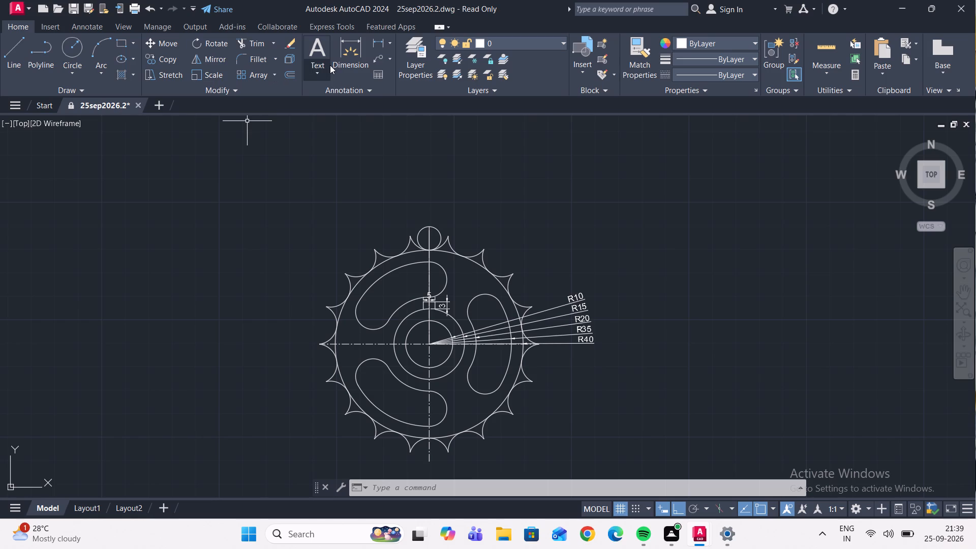
key("a")
key("r")
key("r")
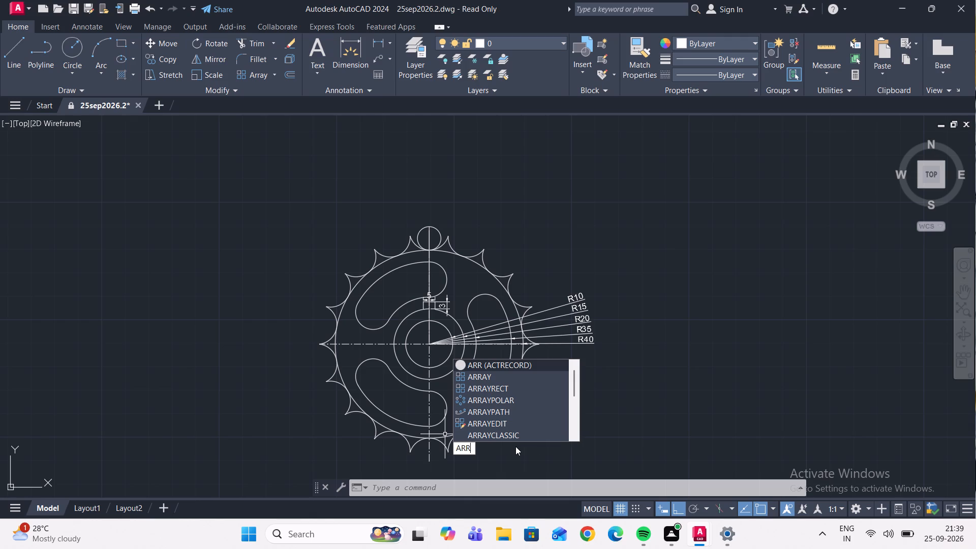
left_click(486, 377)
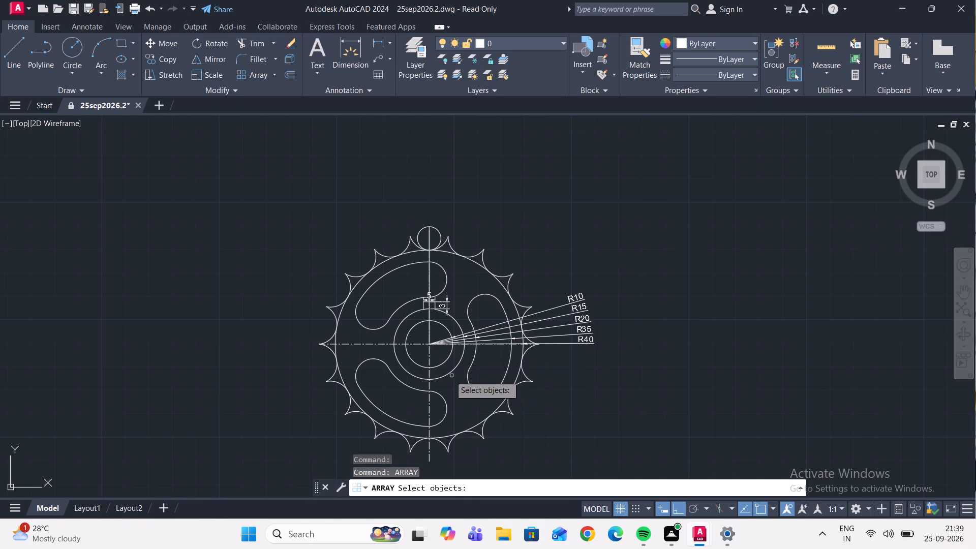
scroll(420, 236, "up", 2)
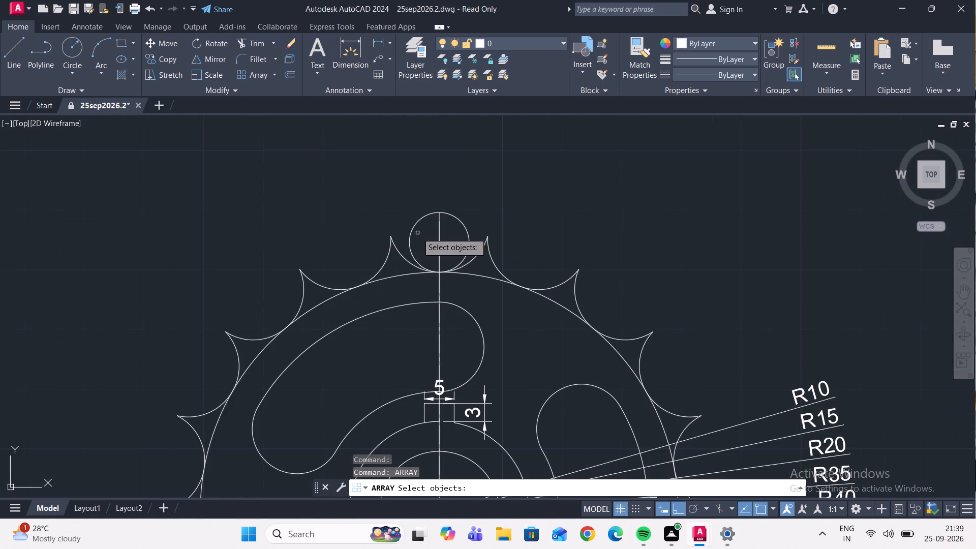
left_click(412, 227)
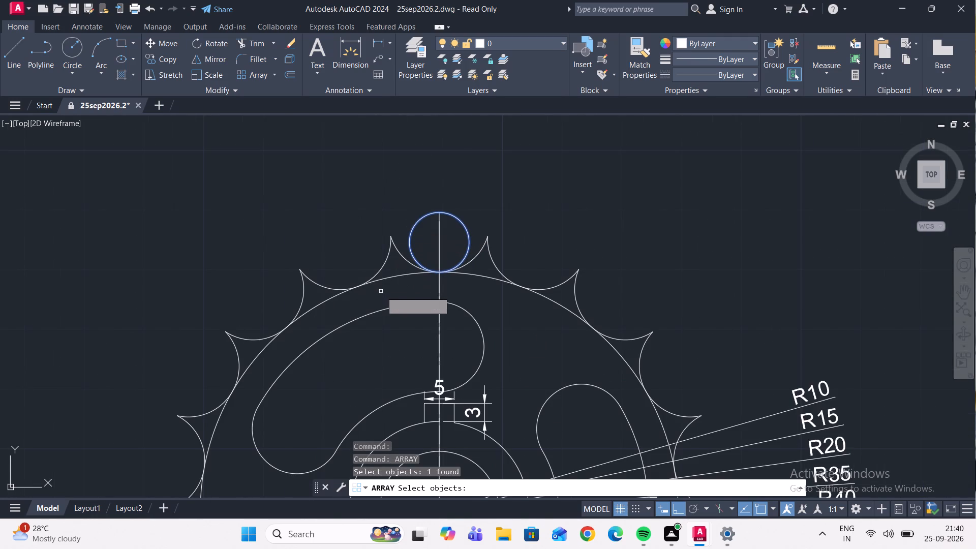
key("Return")
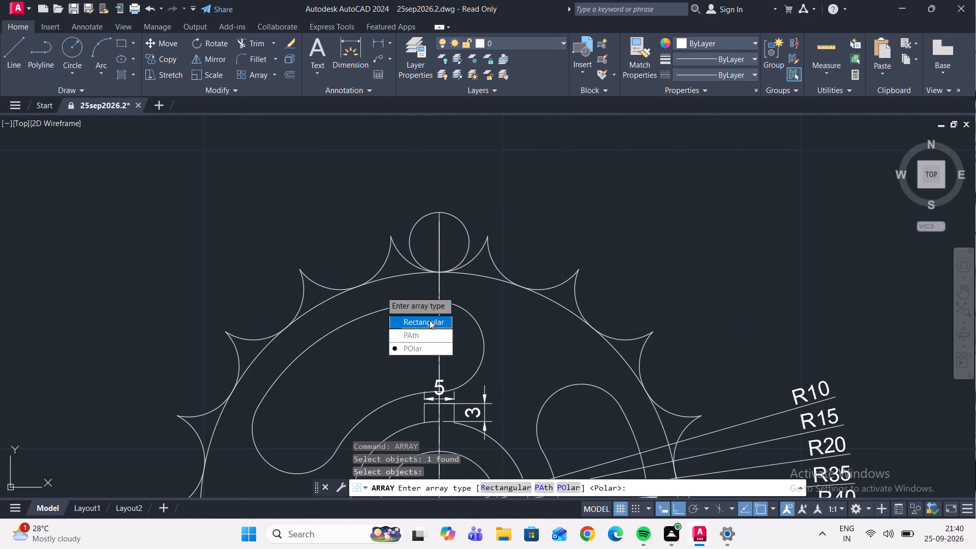
left_click_drag(410, 351, 381, 291)
scroll(396, 239, "down", 3)
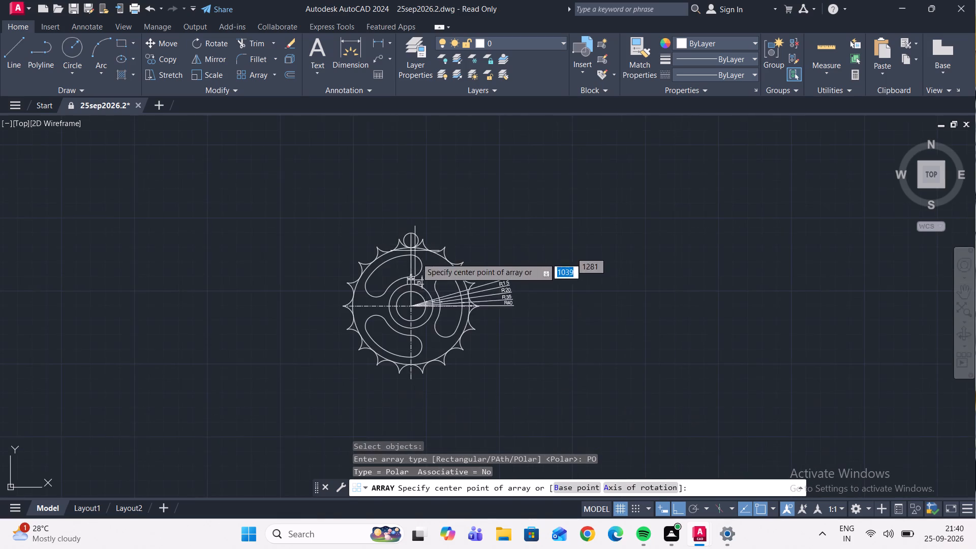
scroll(412, 314, "up", 4)
left_click(390, 273)
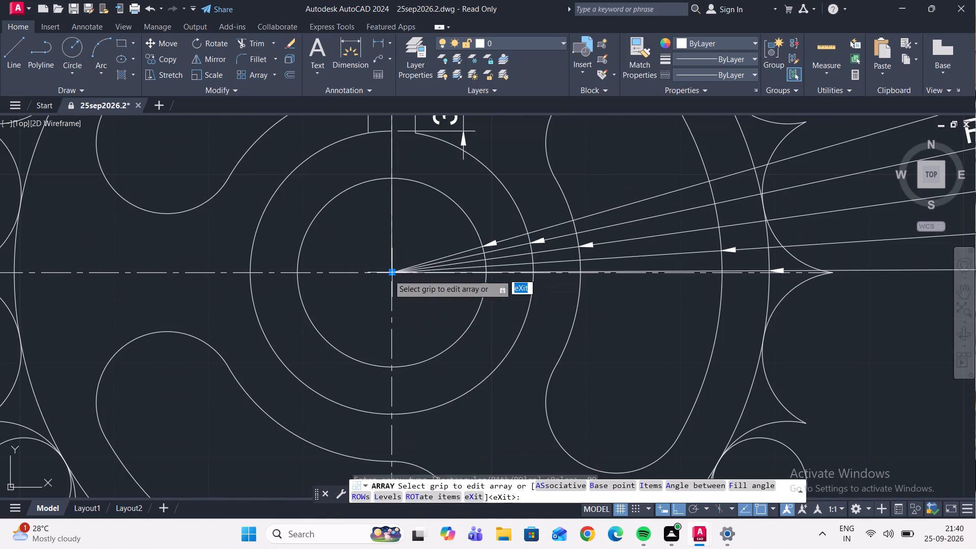
scroll(376, 297, "down", 5)
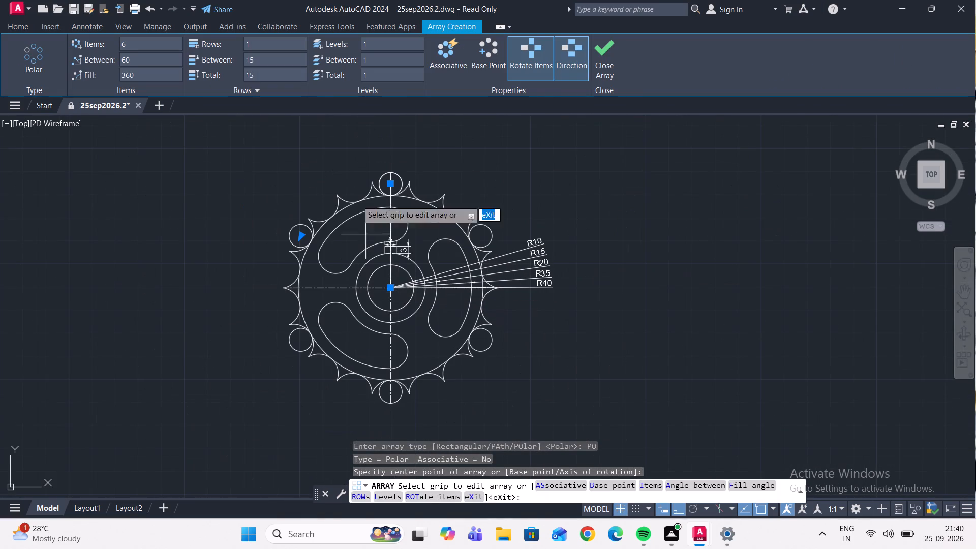
left_click(144, 45)
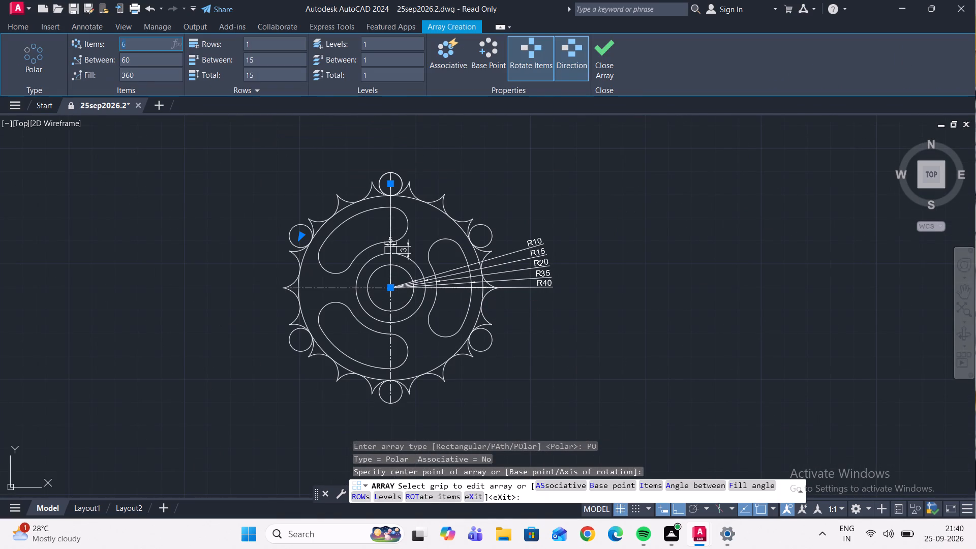
type("18")
key("Return")
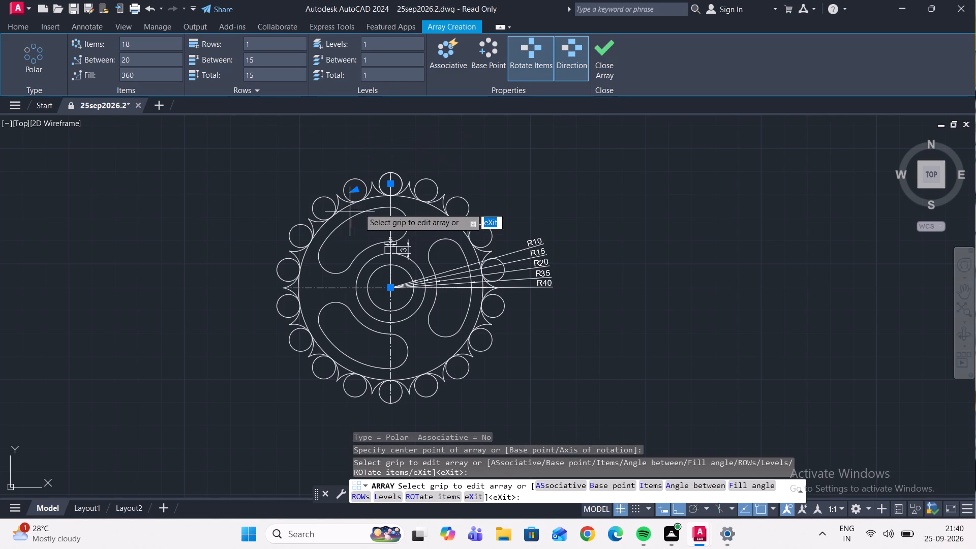
scroll(357, 205, "up", 1)
left_click(607, 60)
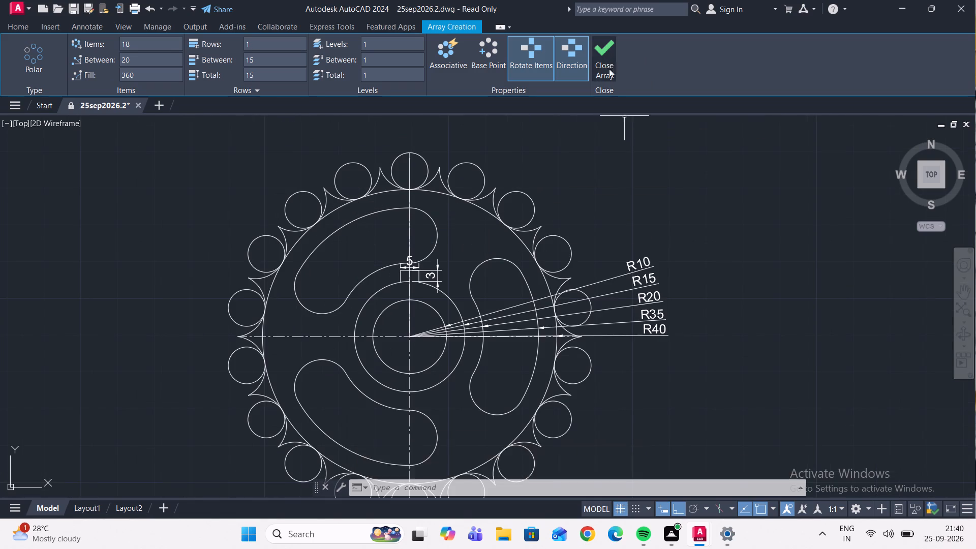
Draw a donut with inside diameter 4 and outside diameter 5 just outside the rim, between the top circle and its clockwise neighbour.
scroll(391, 175, "up", 2)
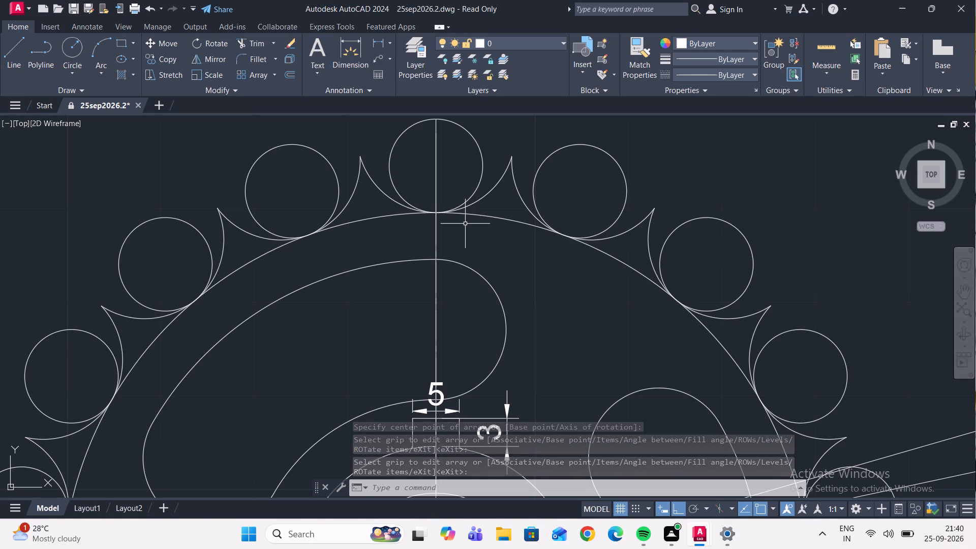
scroll(430, 213, "down", 1)
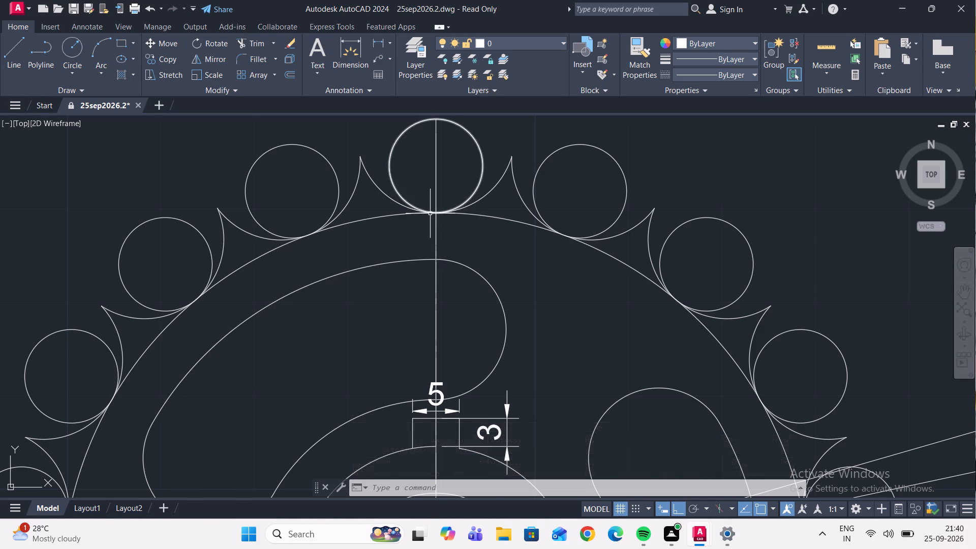
middle_click_drag(399, 223, 408, 235)
scroll(440, 217, "up", 1)
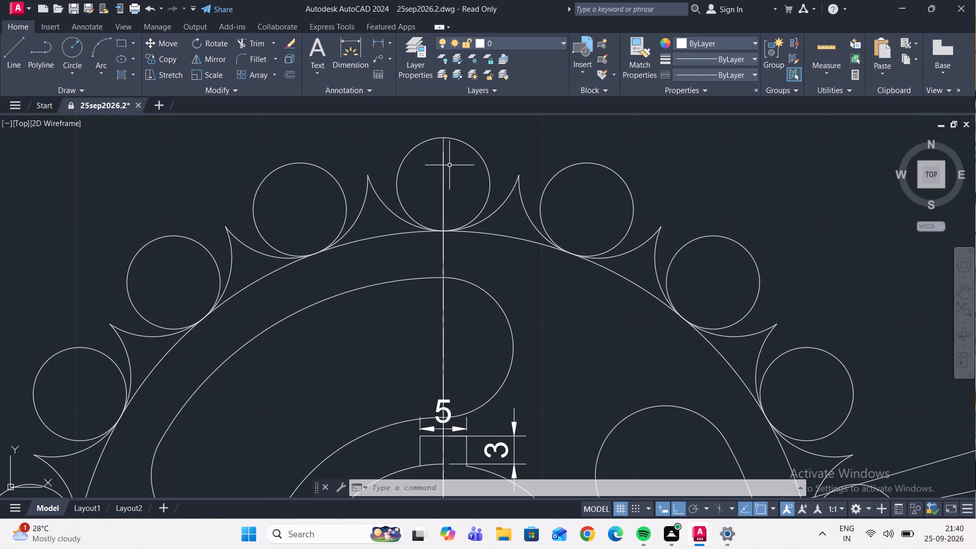
scroll(476, 167, "down", 4)
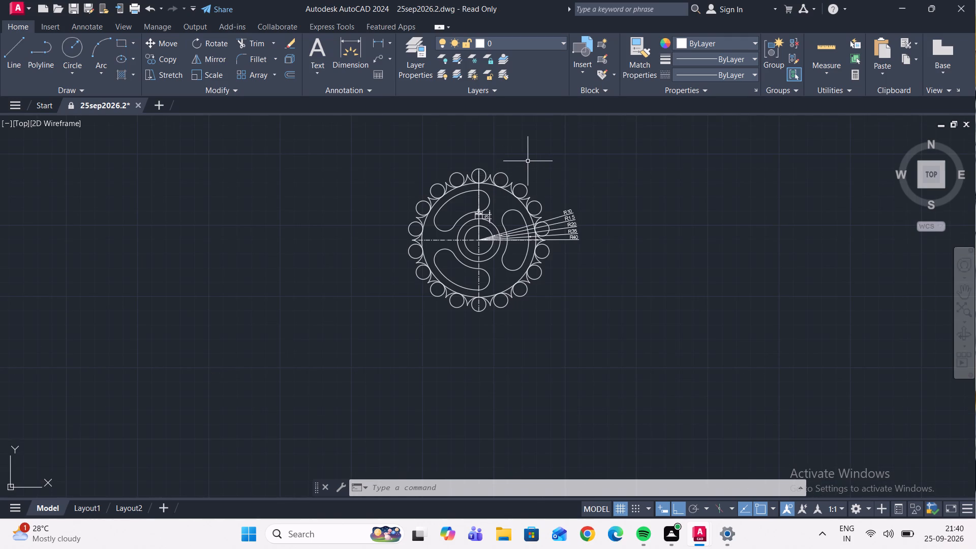
key("d")
key("o")
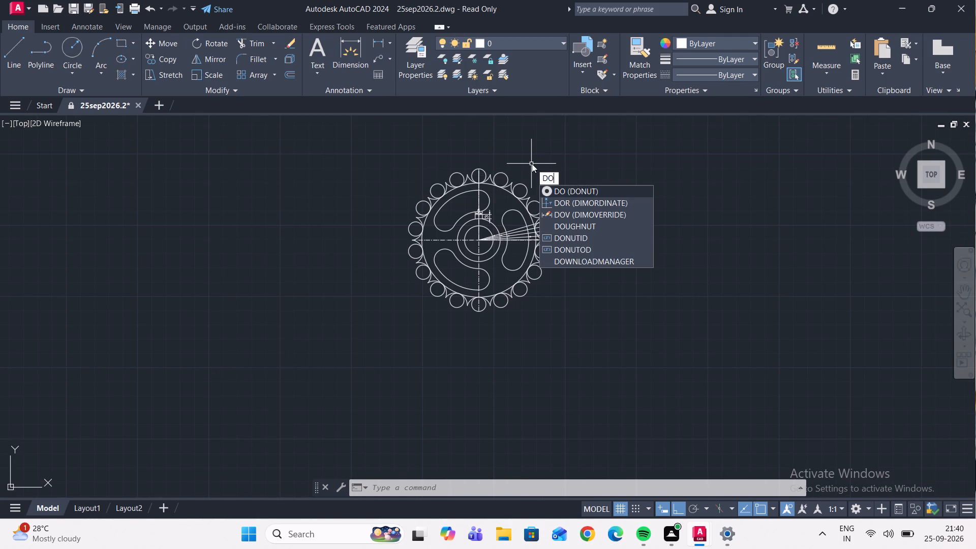
type("nu")
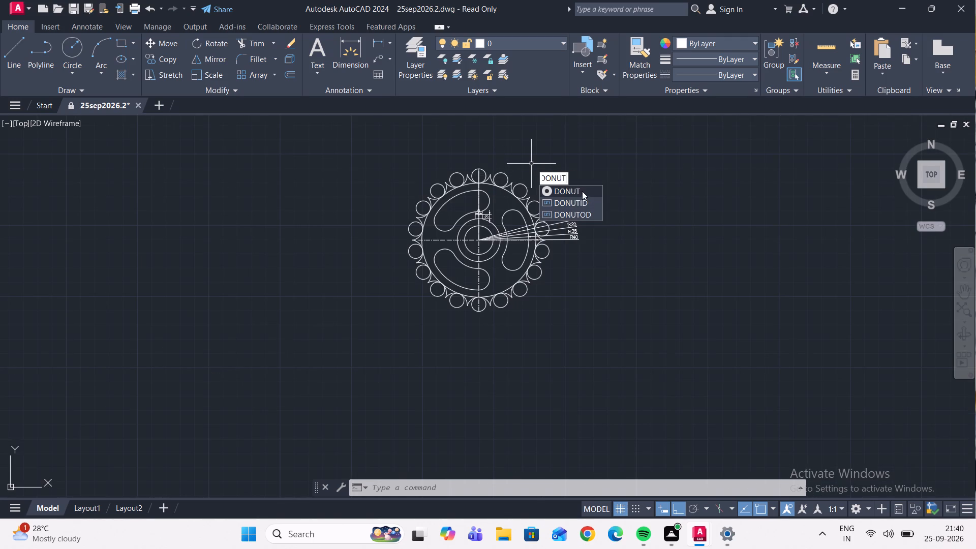
left_click(572, 192)
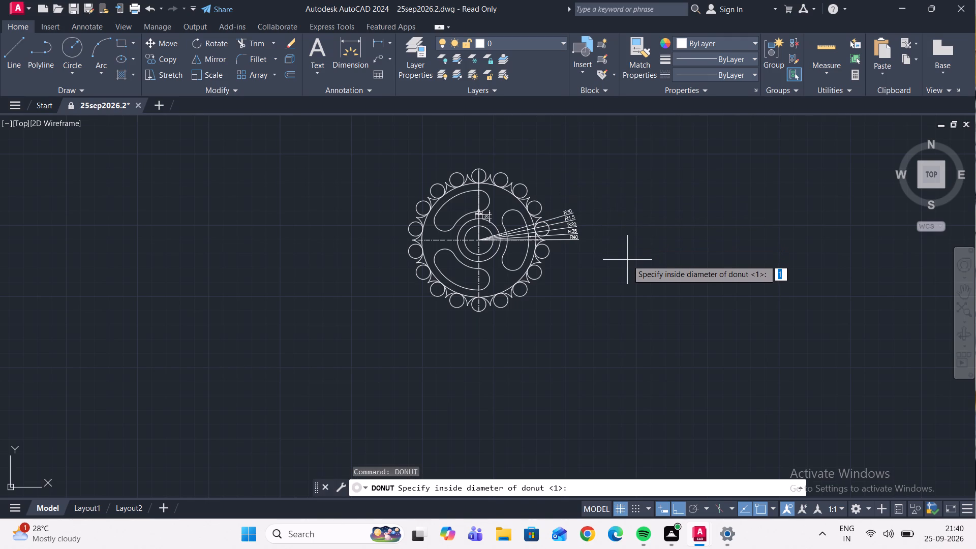
key("4")
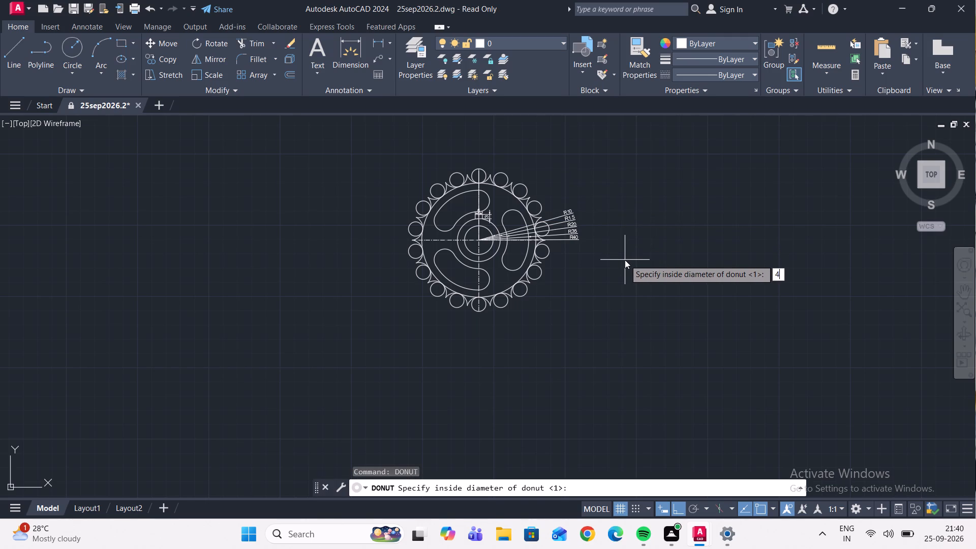
key("Return")
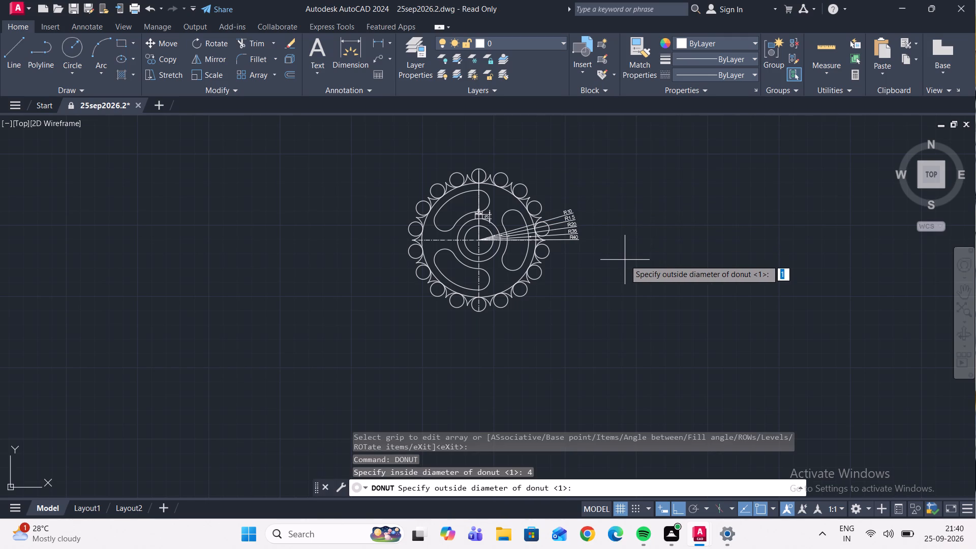
key("5")
key("Return")
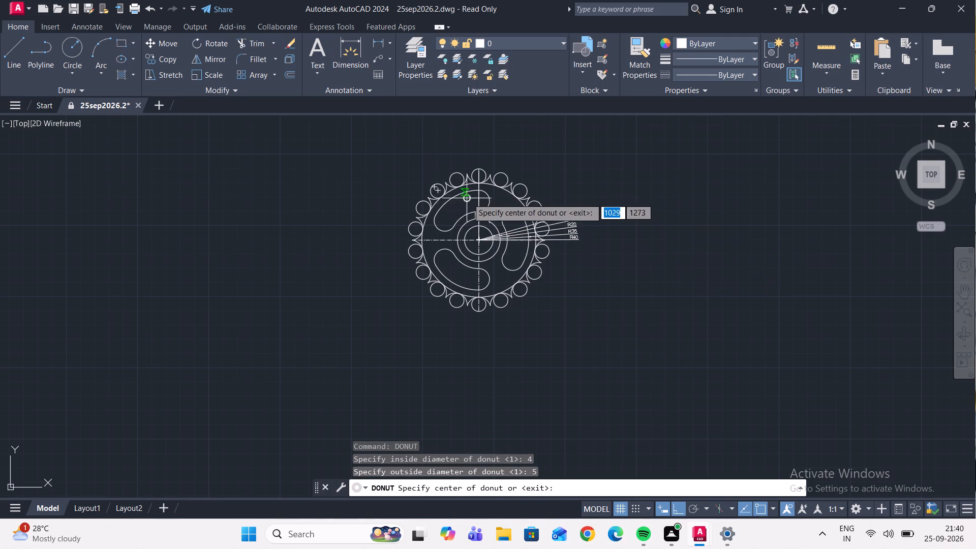
scroll(473, 196, "up", 4)
scroll(485, 228, "down", 3)
scroll(484, 192, "up", 3)
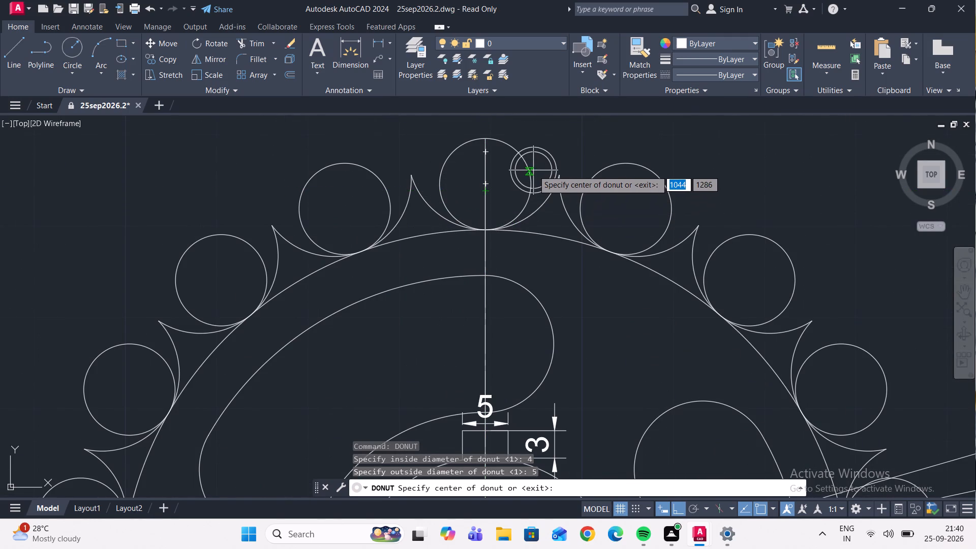
left_click(546, 146)
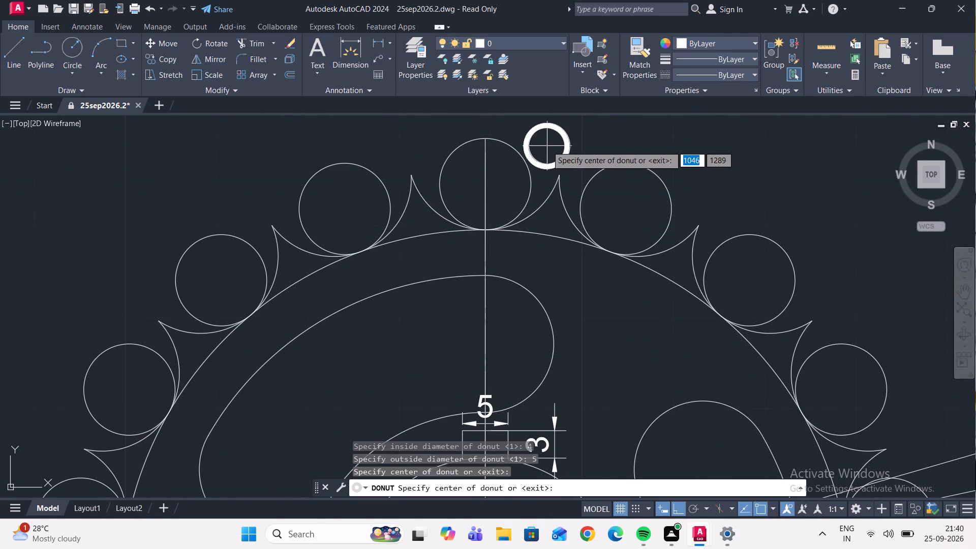
key("Escape")
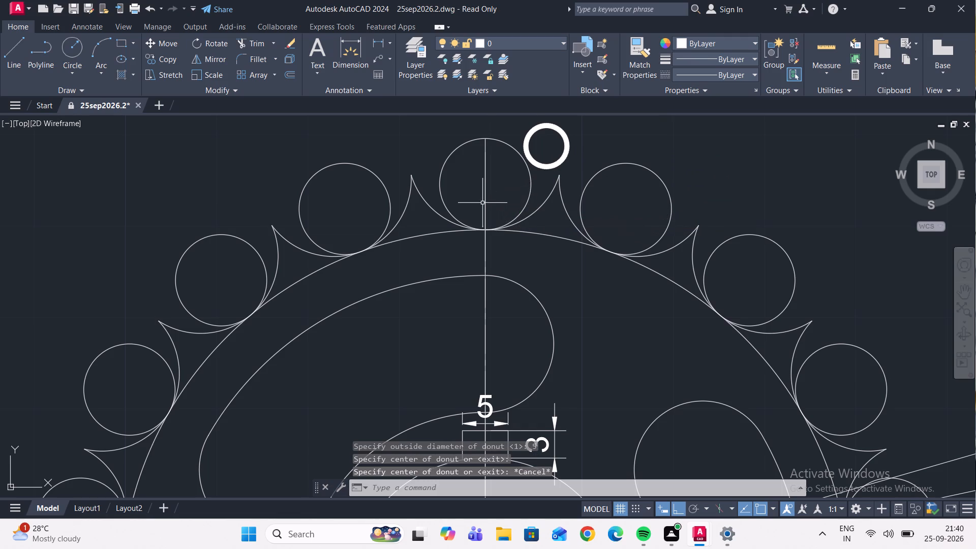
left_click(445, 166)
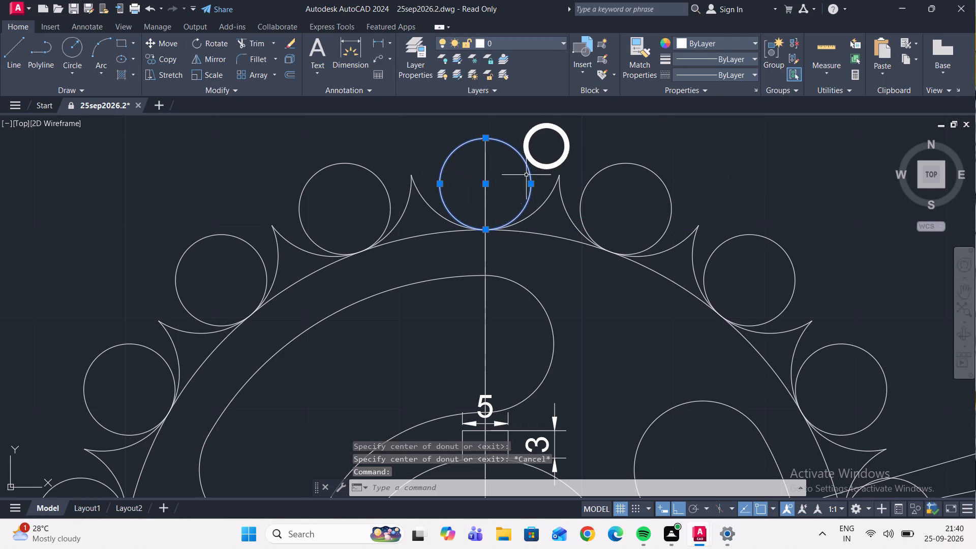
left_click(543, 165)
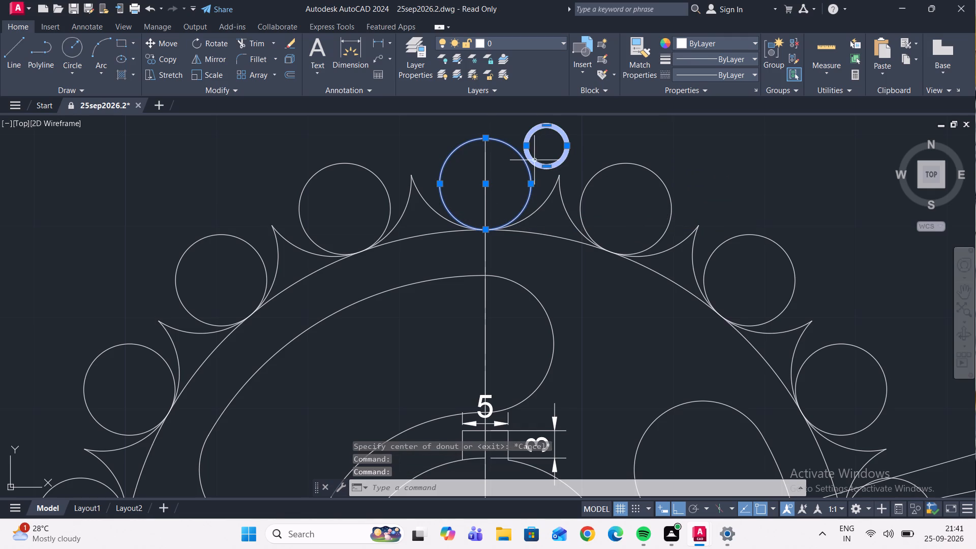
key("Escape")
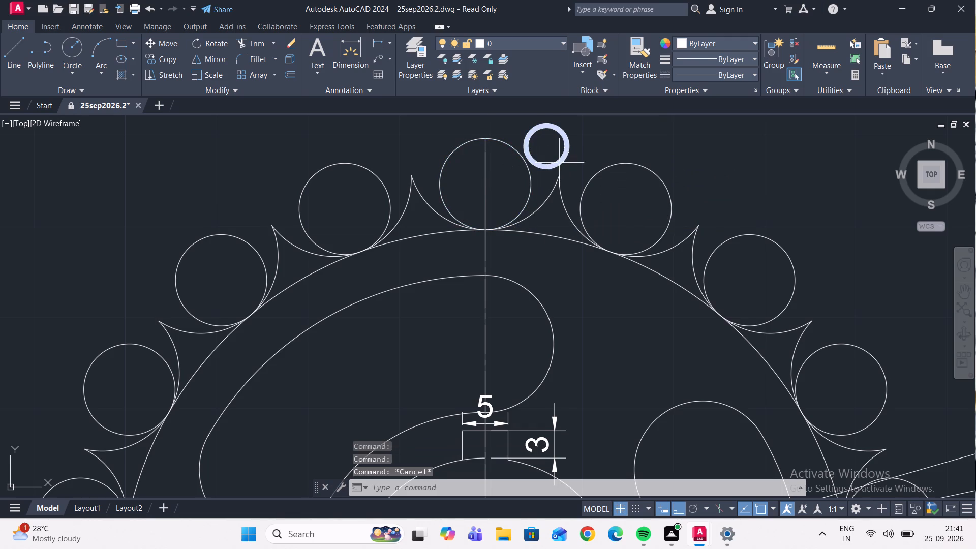
Move the donut from its own centre to the centre of the top rim circle.
left_click(560, 163)
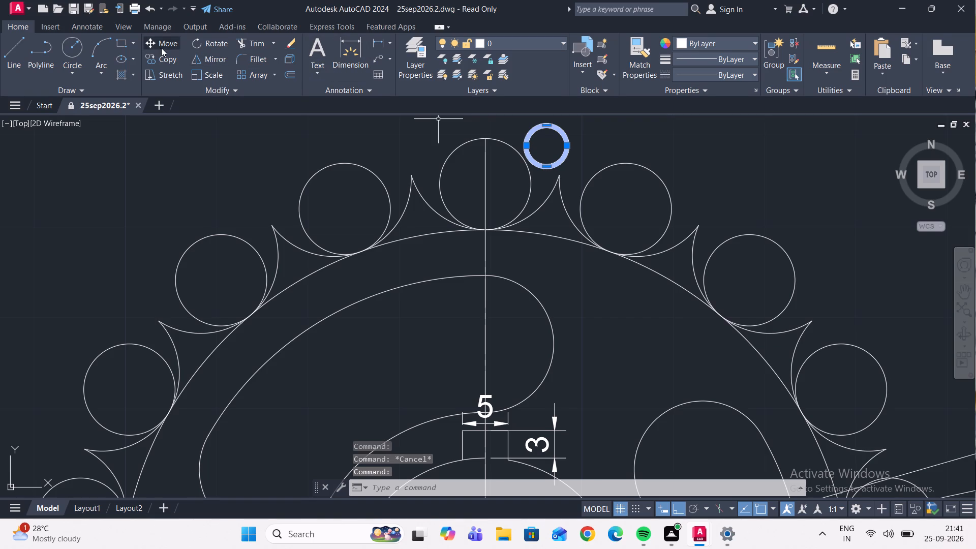
left_click(161, 48)
left_click(545, 146)
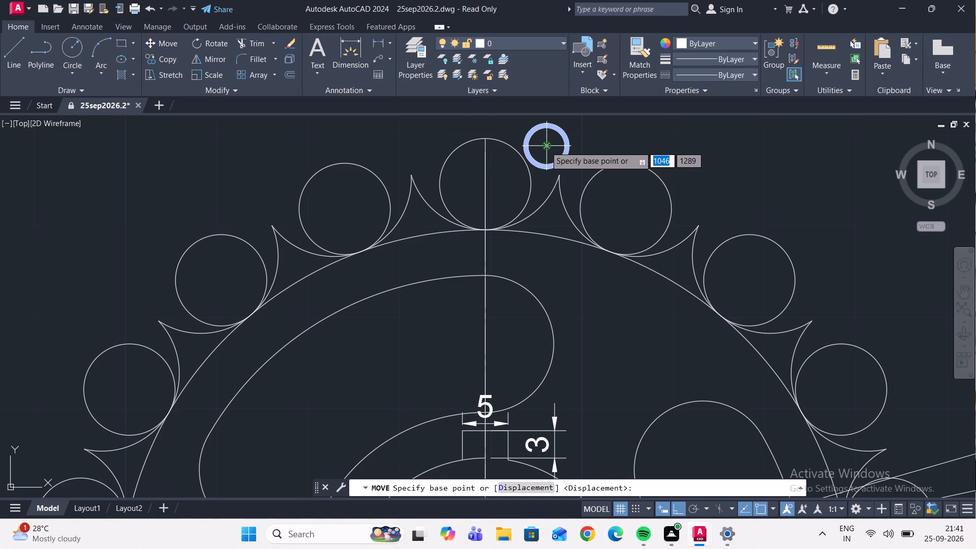
left_click(487, 187)
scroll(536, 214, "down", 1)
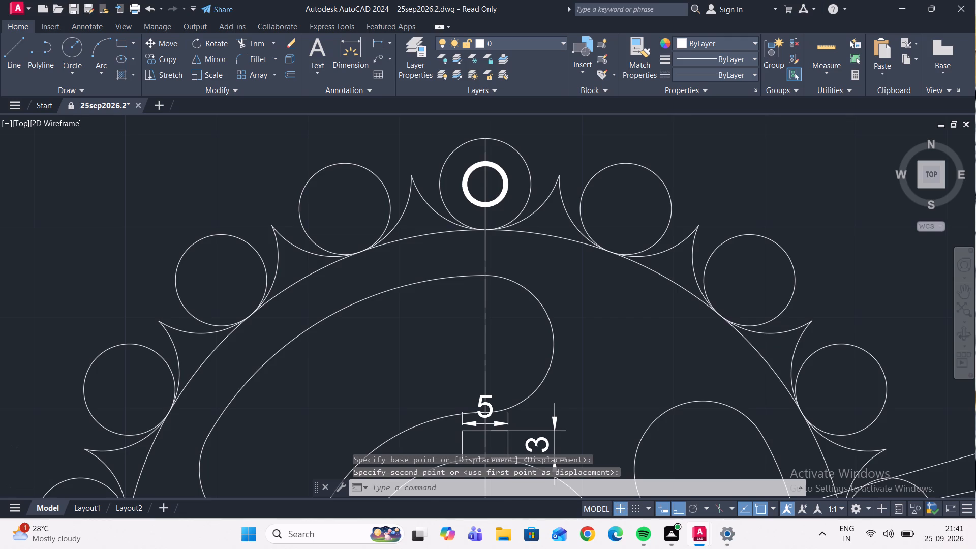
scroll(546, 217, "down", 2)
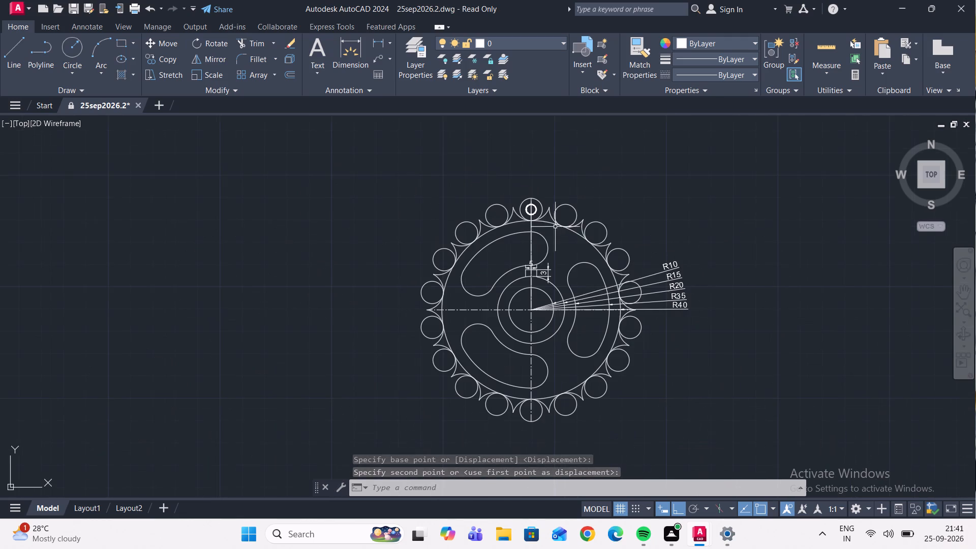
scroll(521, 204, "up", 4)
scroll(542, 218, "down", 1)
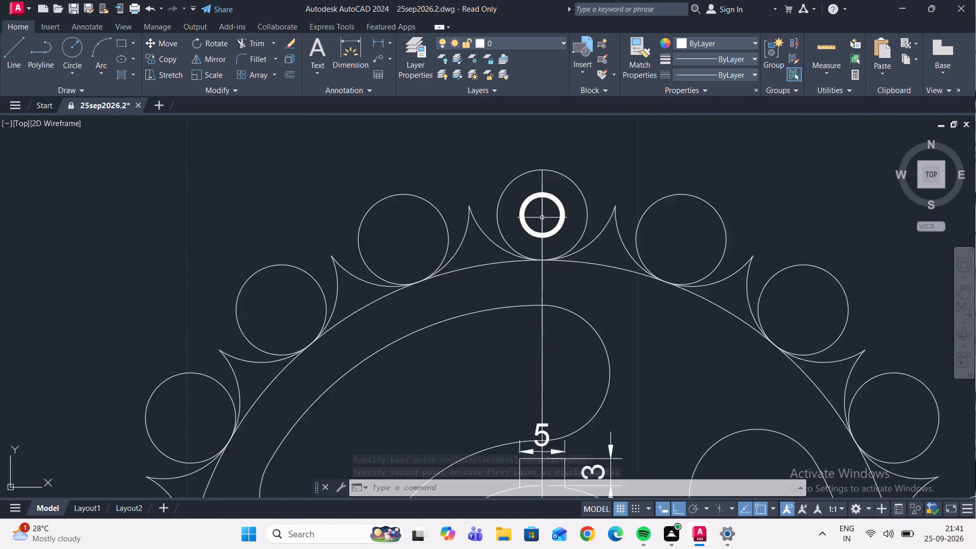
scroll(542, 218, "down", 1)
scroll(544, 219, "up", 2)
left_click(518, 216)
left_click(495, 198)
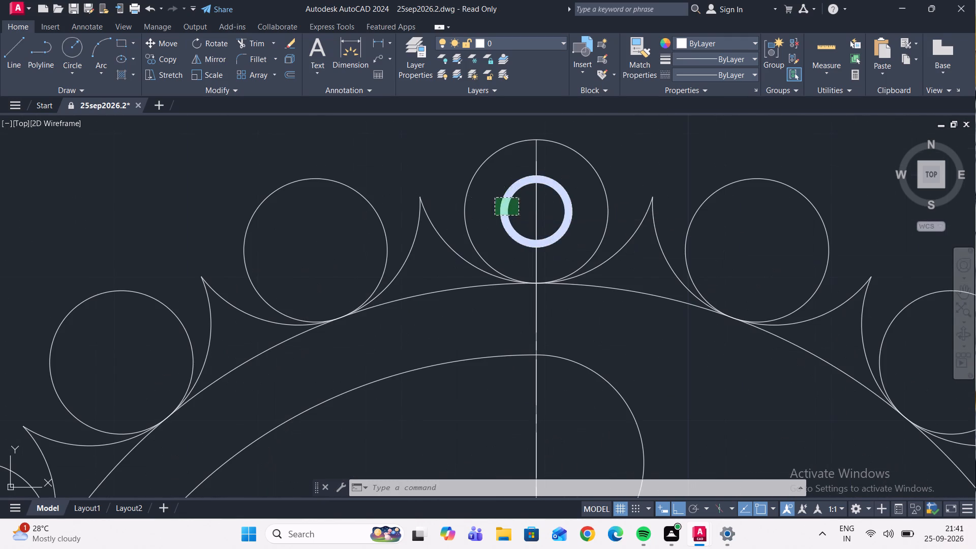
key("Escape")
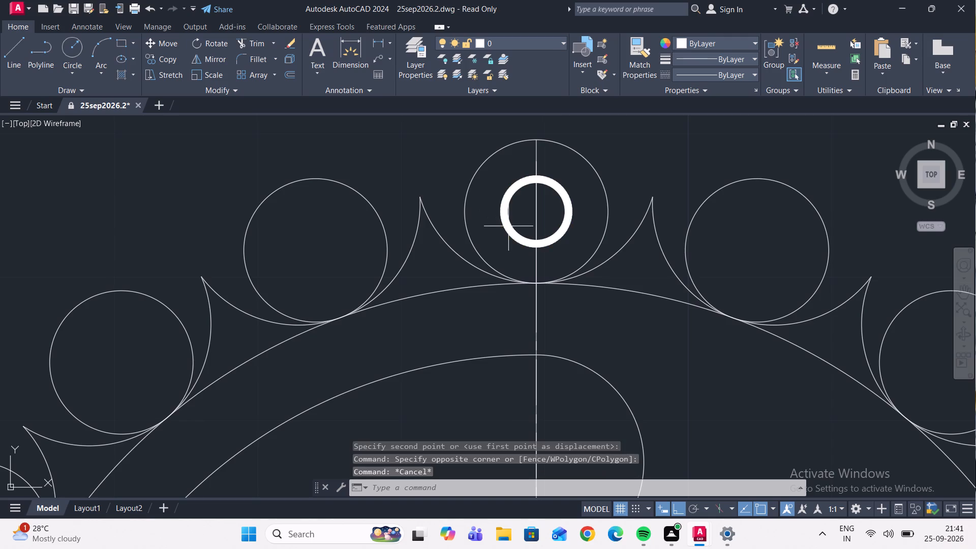
Draw a line from the rim to the centre of the first small circle counterclockwise of the top circle.
scroll(536, 240, "down", 1)
left_click(16, 59)
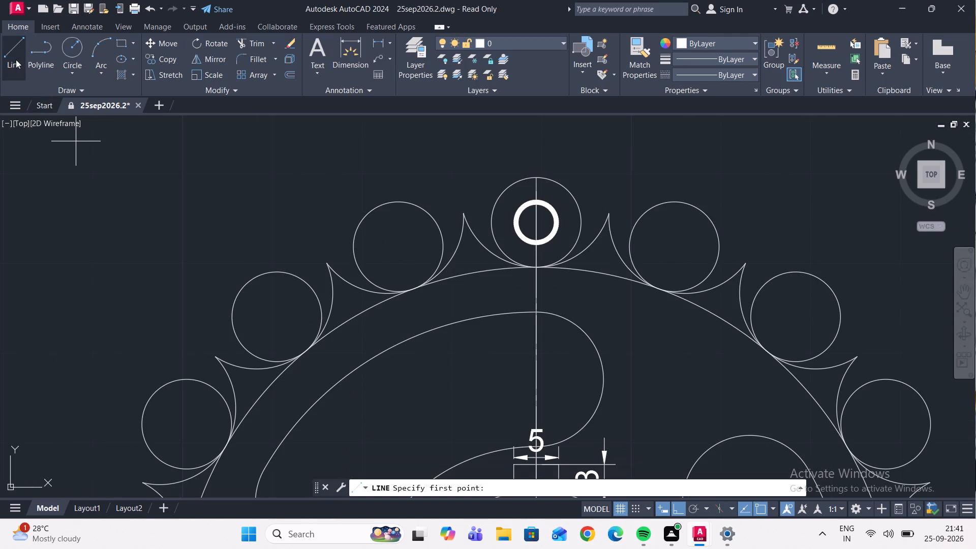
left_click(413, 289)
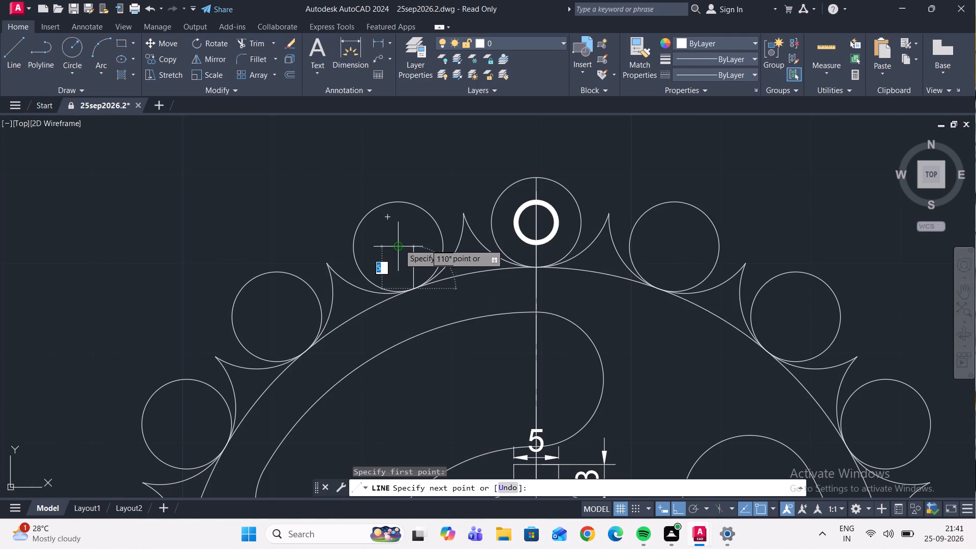
left_click(398, 243)
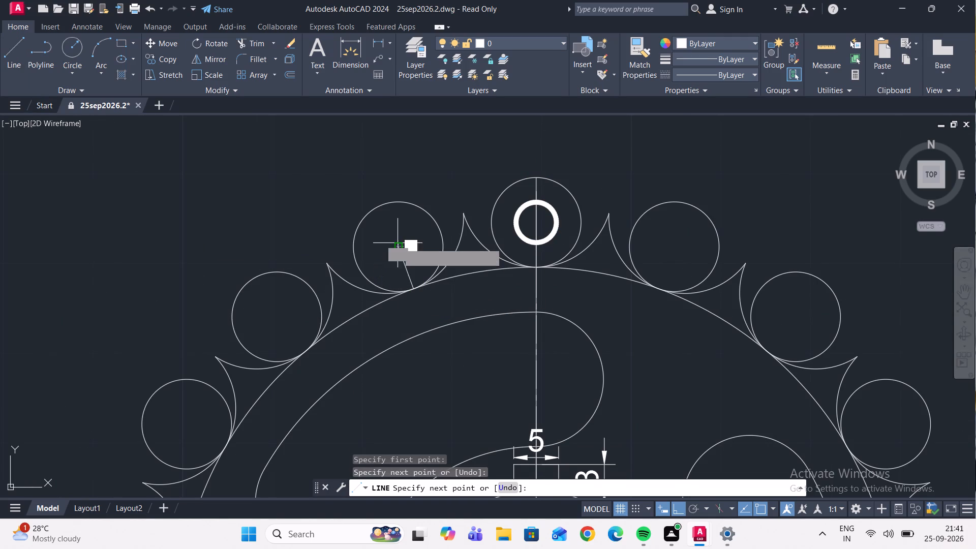
key("Escape")
With ortho off, copy the top circle's donut by its centre to the centre of the first circle counterclockwise.
scroll(545, 225, "up", 1)
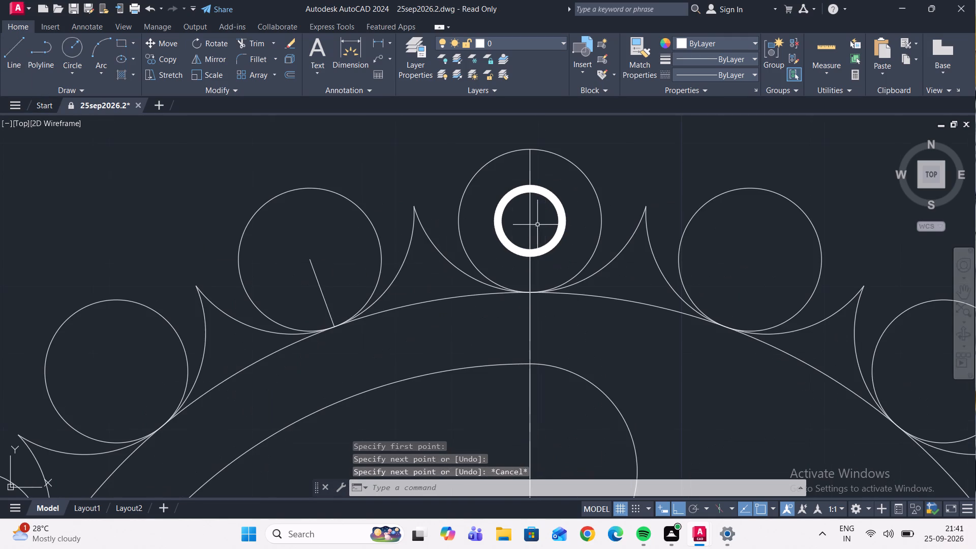
left_click(519, 229)
left_click(478, 243)
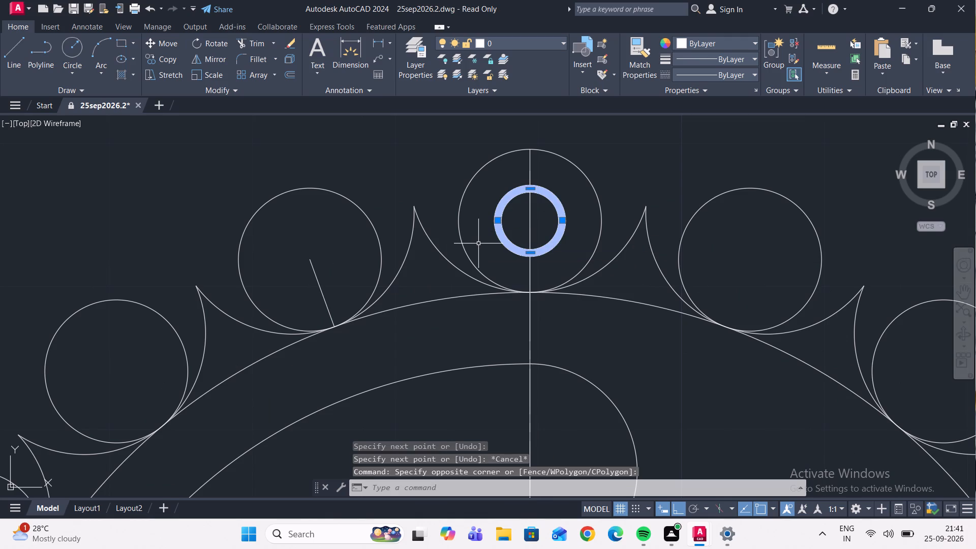
left_click(165, 62)
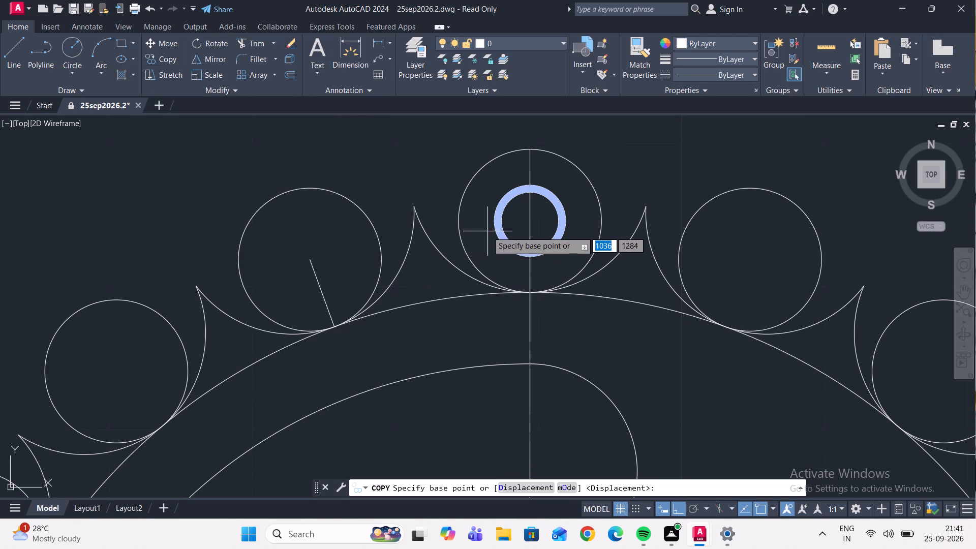
left_click(531, 220)
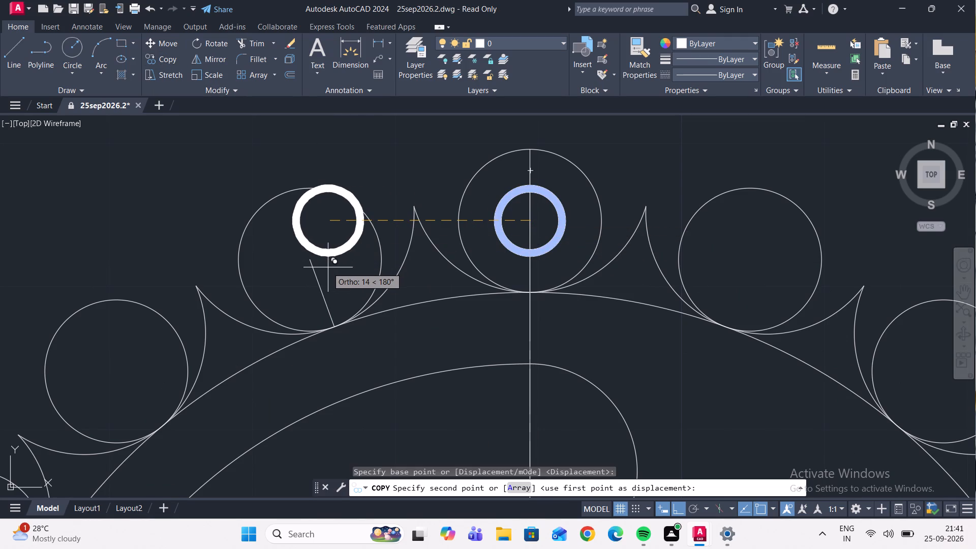
key("F5")
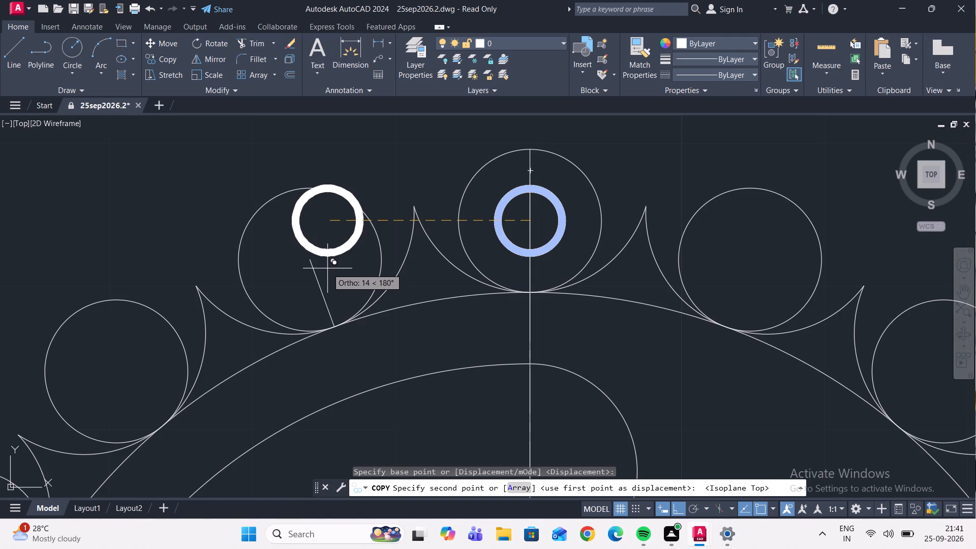
key("F5")
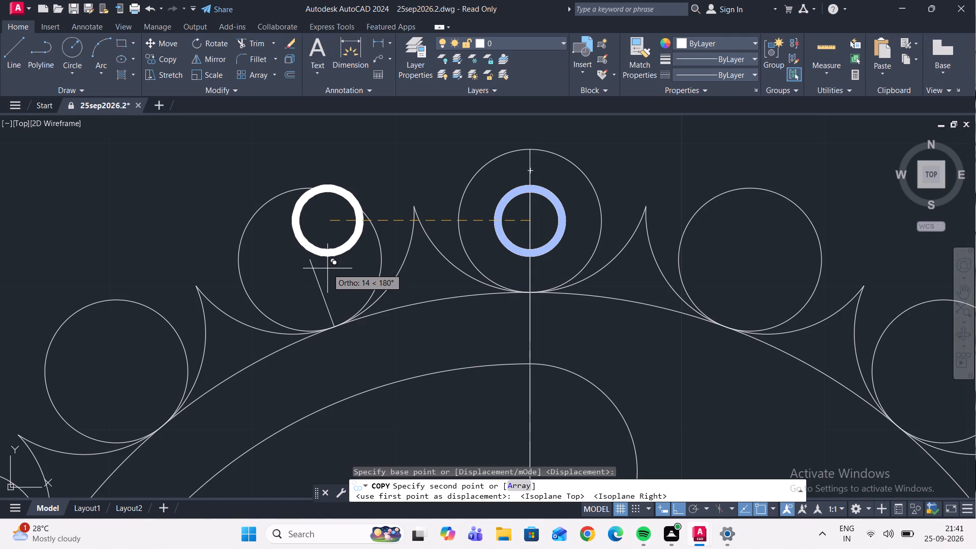
key("F8")
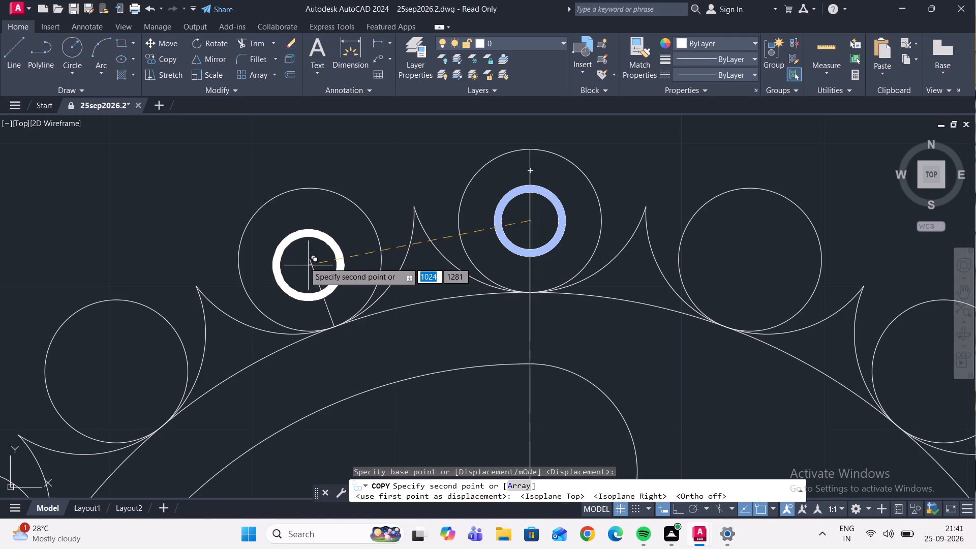
left_click(313, 262)
scroll(322, 253, "down", 1)
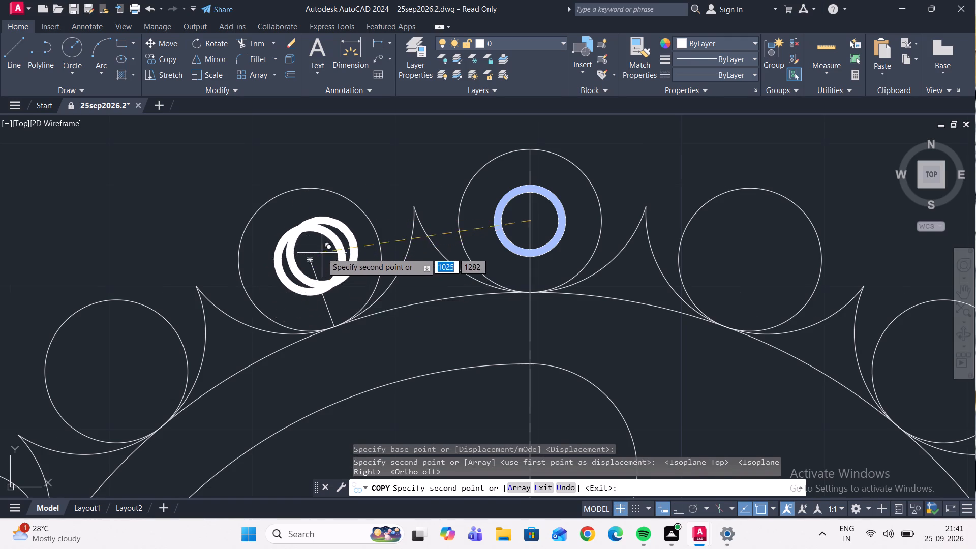
scroll(322, 253, "down", 1)
key("Escape")
Draw a line from the rim to the centre of the second small circle counterclockwise of the top circle.
scroll(359, 236, "down", 3)
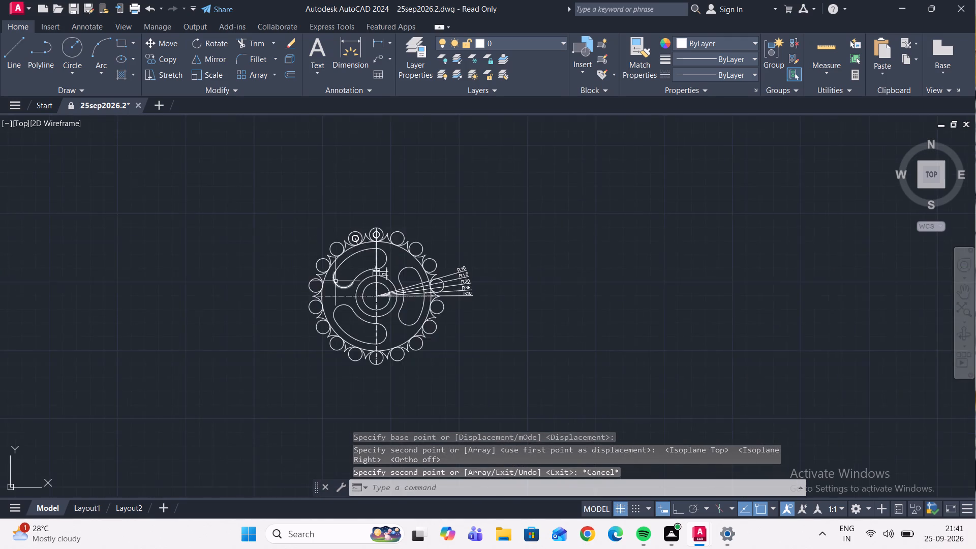
scroll(334, 279, "up", 2)
scroll(324, 193, "up", 2)
left_click(16, 55)
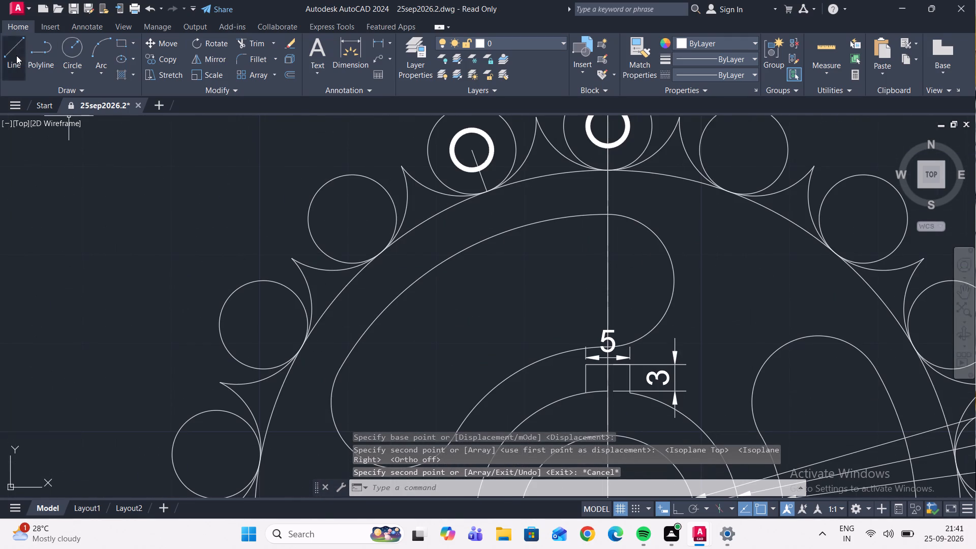
left_click(384, 255)
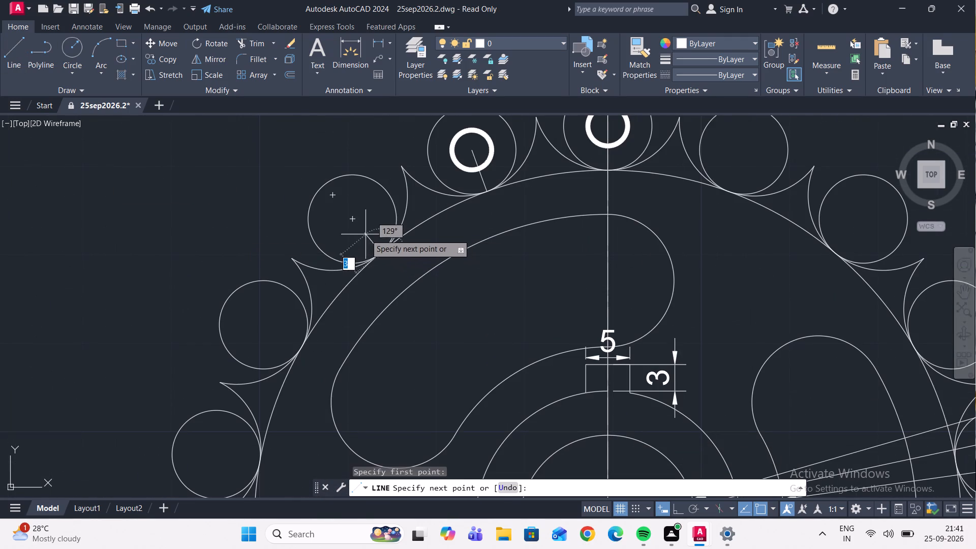
left_click(353, 221)
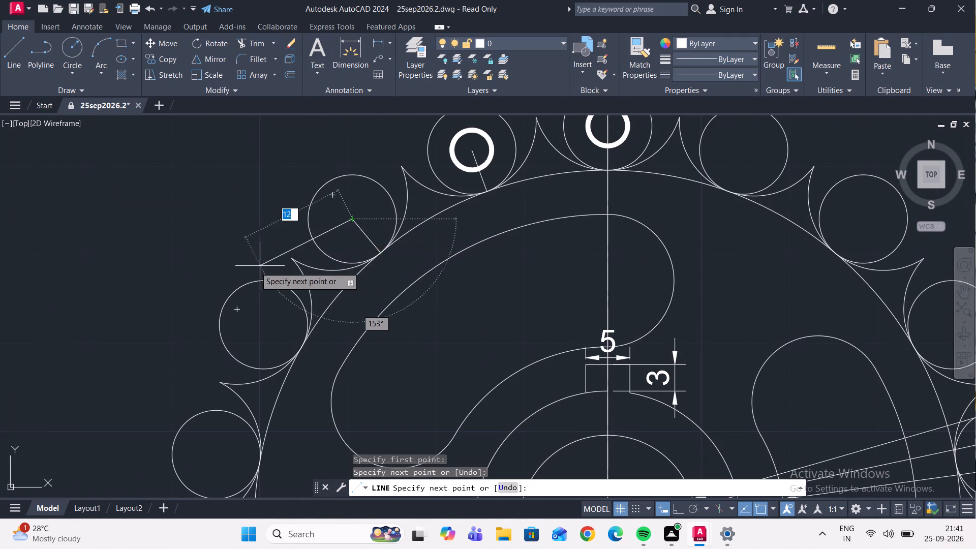
key("Escape")
Copy the first counterclockwise circle's donut by its centre to the centre of the second small circle counterclockwise of the top circle.
scroll(415, 255, "down", 1)
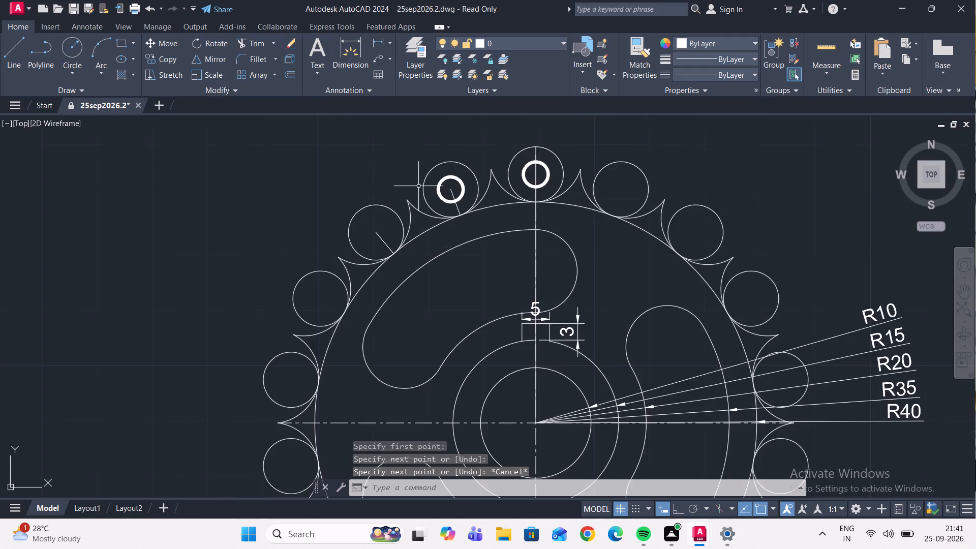
scroll(418, 183, "up", 2)
left_click_drag(480, 193, 464, 201)
left_click(444, 219)
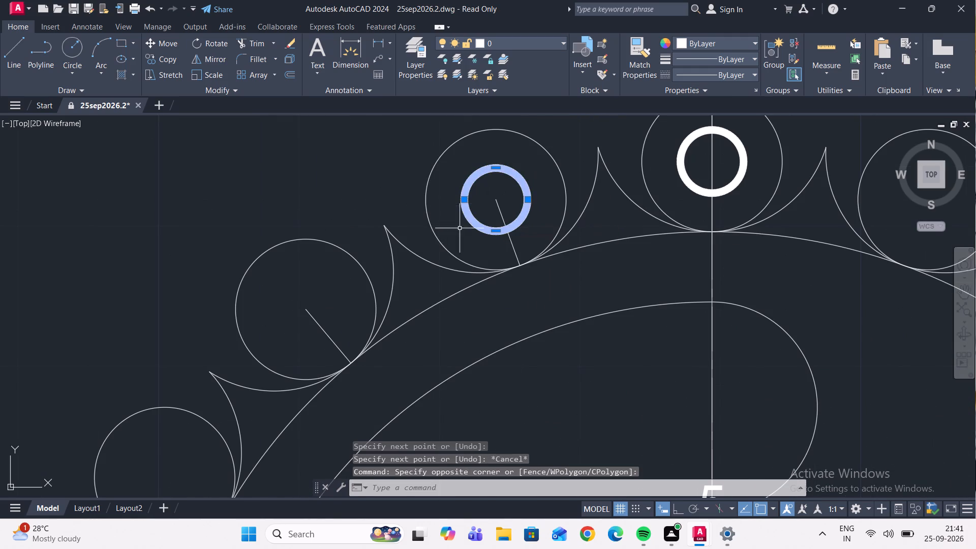
scroll(471, 228, "down", 4)
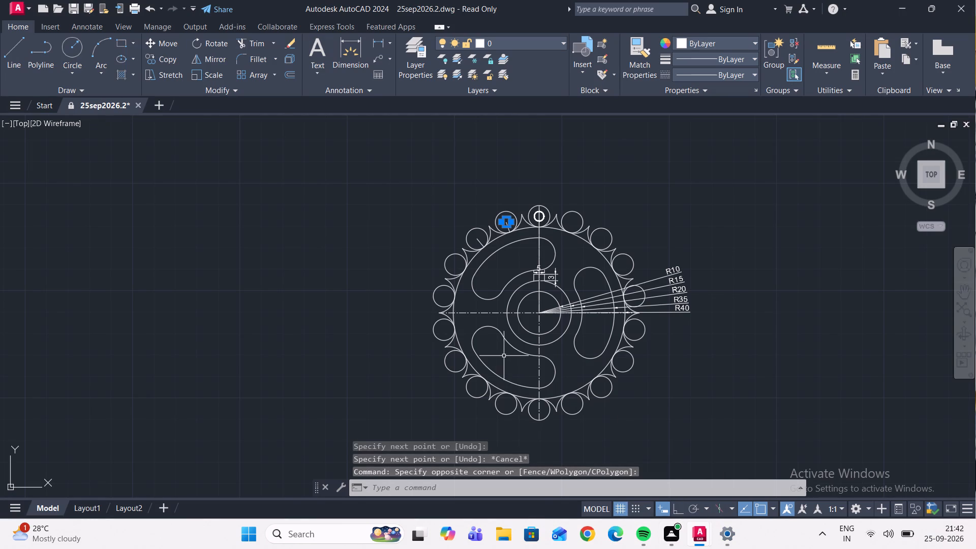
scroll(499, 224, "up", 3)
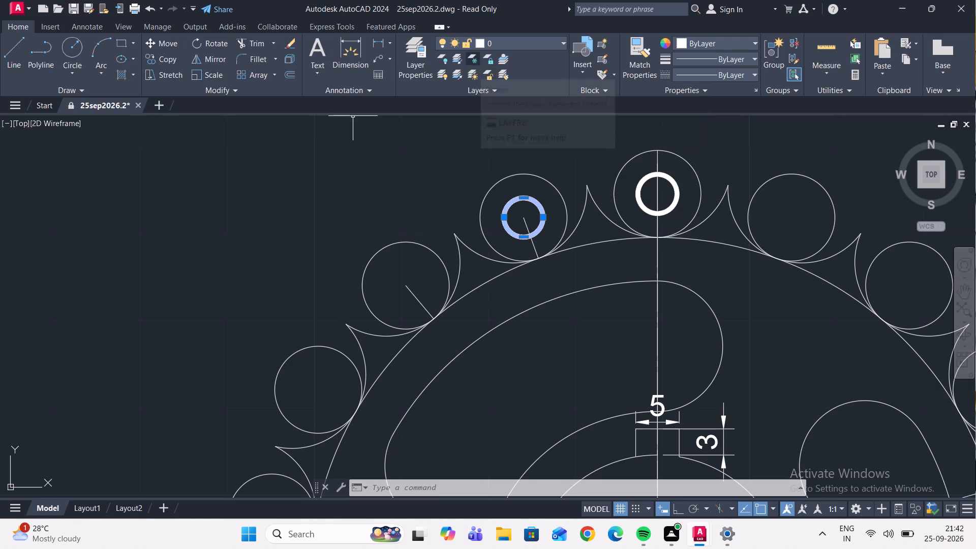
scroll(449, 222, "down", 1)
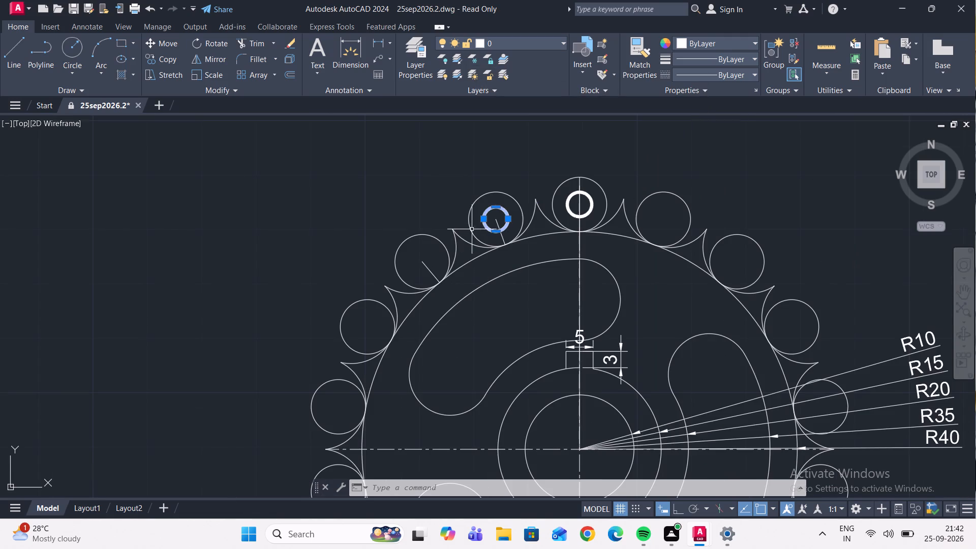
scroll(482, 222, "up", 2)
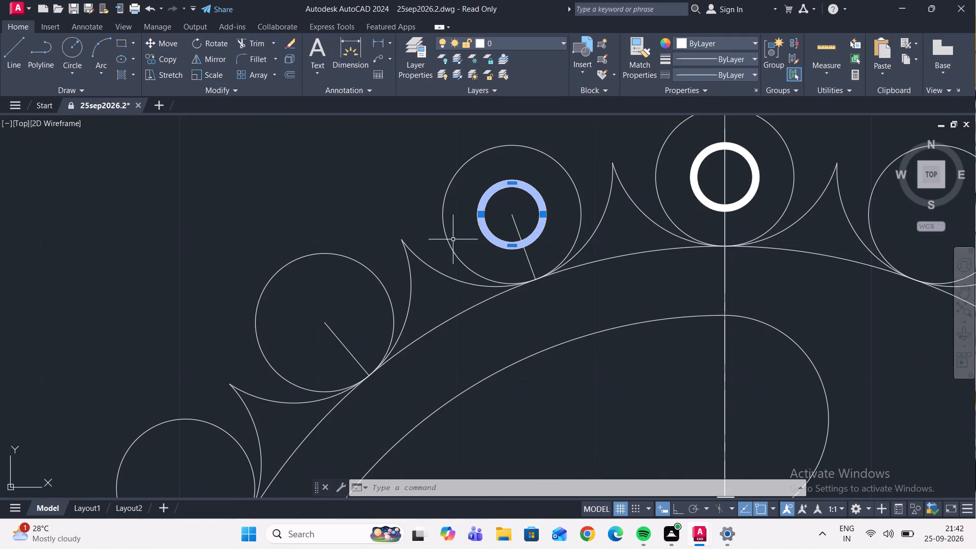
left_click(168, 62)
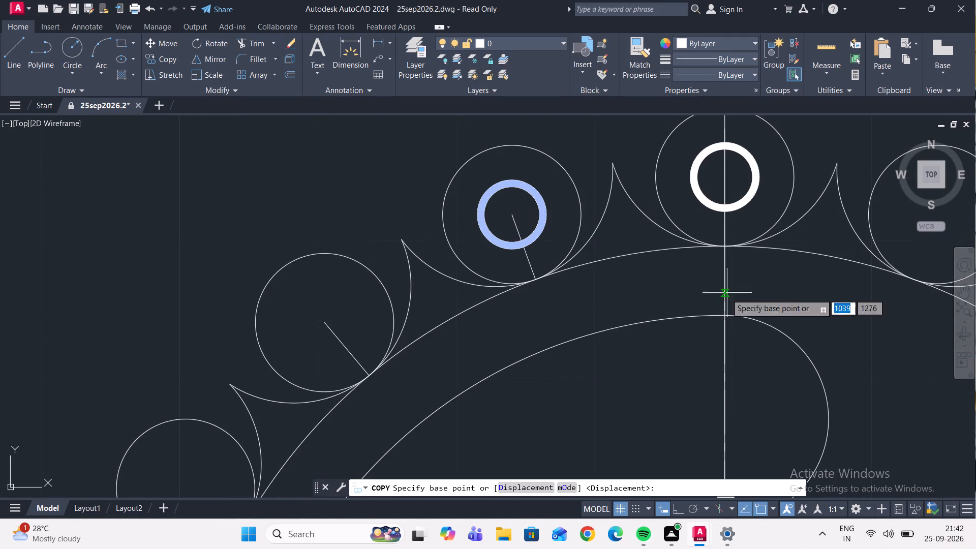
left_click(515, 213)
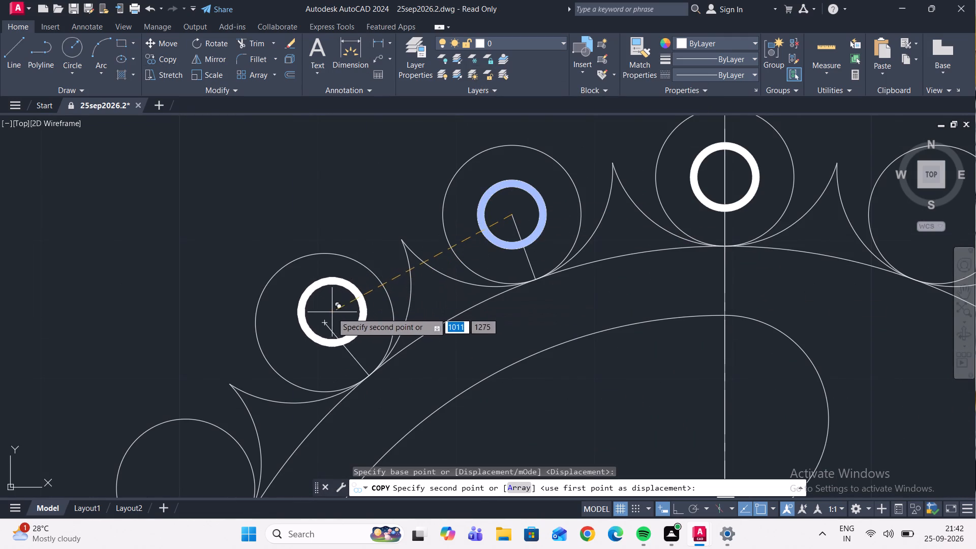
left_click(326, 322)
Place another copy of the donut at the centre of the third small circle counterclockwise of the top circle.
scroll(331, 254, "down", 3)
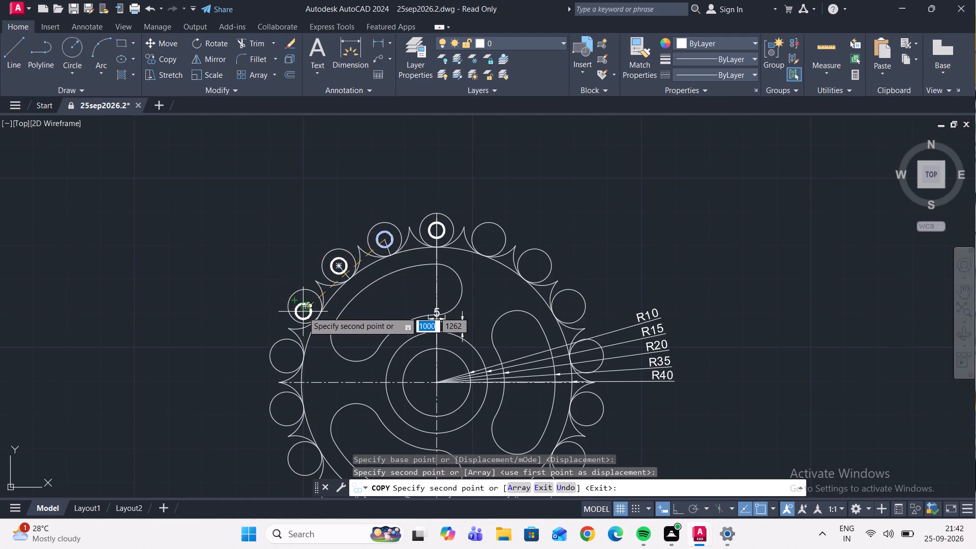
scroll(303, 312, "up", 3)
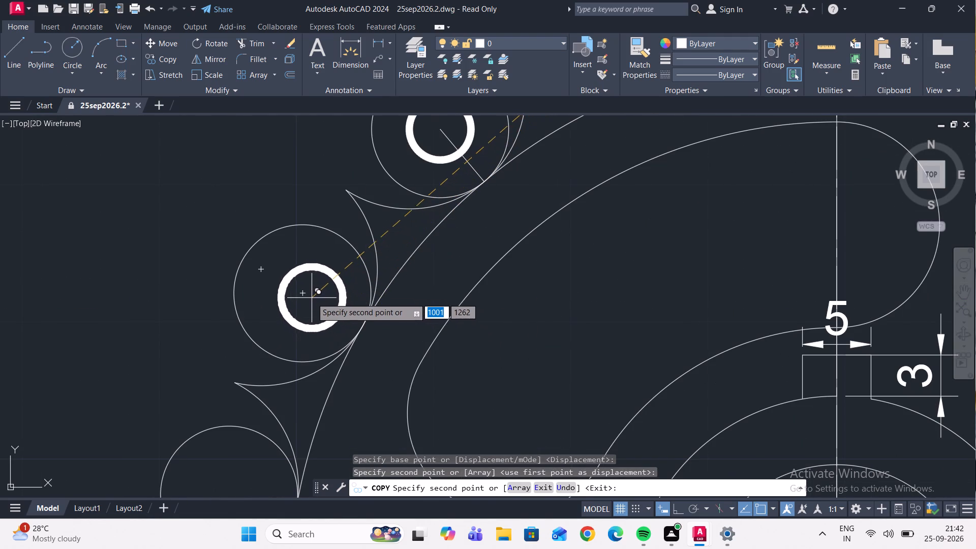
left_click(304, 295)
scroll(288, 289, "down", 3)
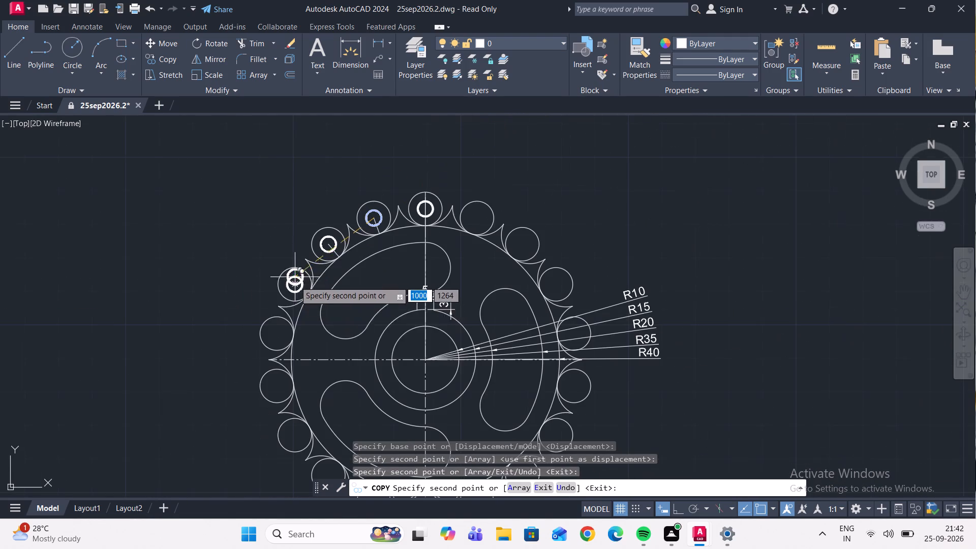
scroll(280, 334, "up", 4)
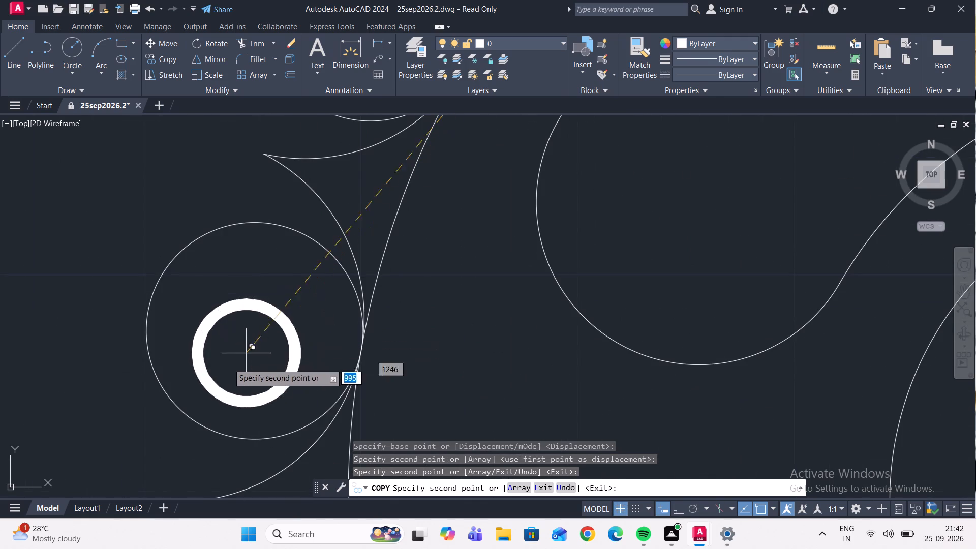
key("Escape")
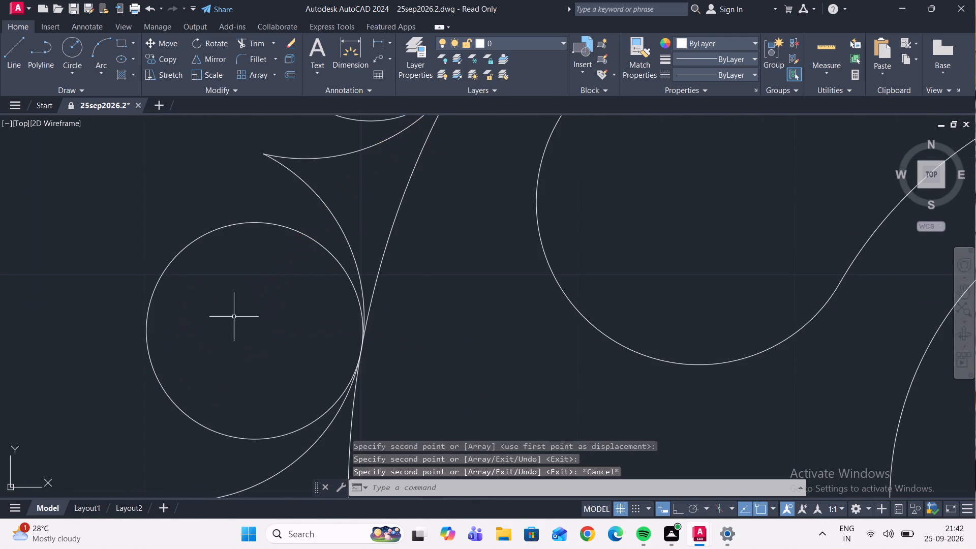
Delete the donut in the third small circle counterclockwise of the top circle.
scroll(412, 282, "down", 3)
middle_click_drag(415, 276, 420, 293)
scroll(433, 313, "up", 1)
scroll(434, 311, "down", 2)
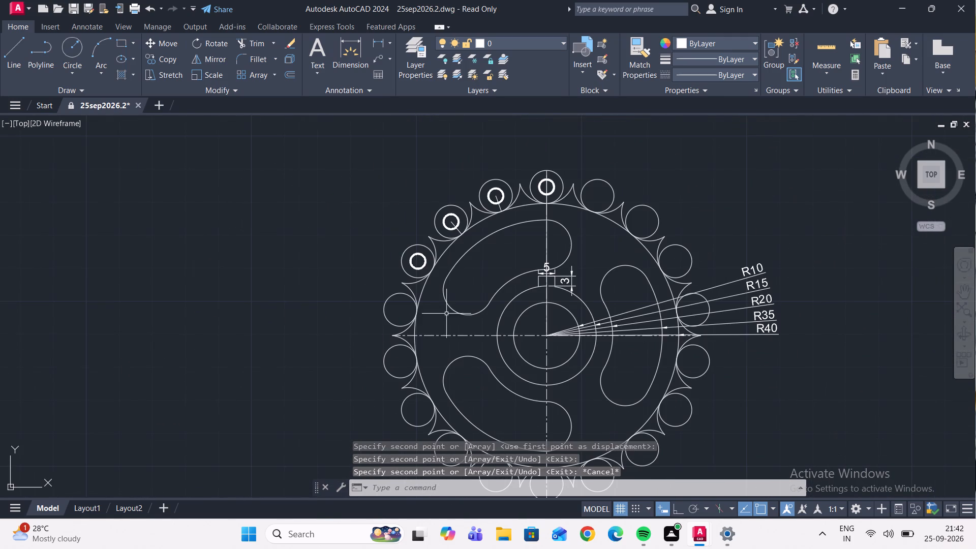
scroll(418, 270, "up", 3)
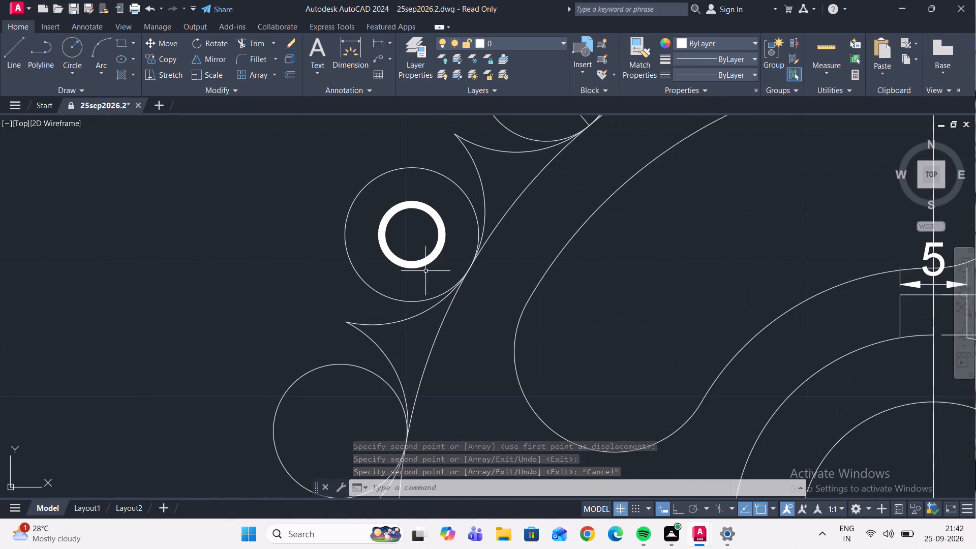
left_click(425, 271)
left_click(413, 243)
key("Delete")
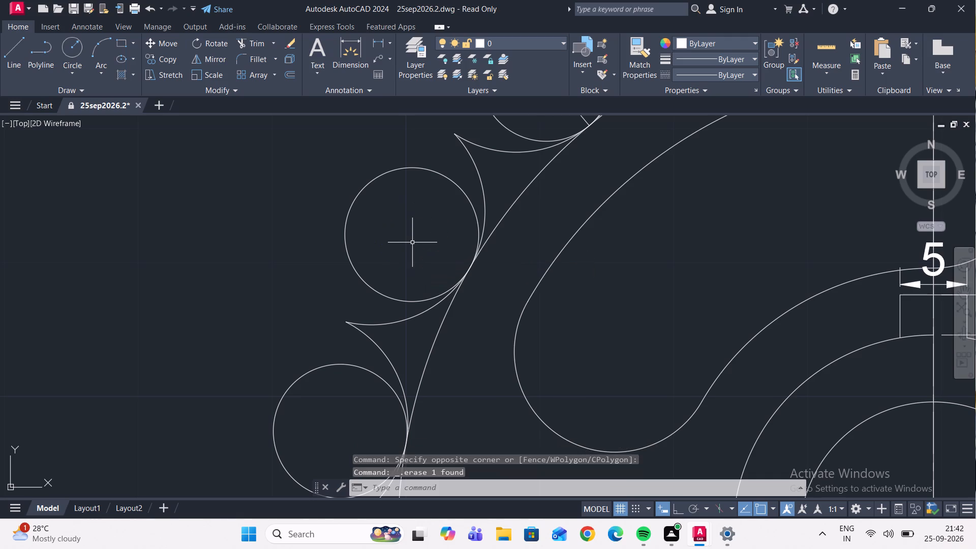
Draw a line from the rim to the centre of the third small circle counterclockwise of the top circle.
left_click(20, 56)
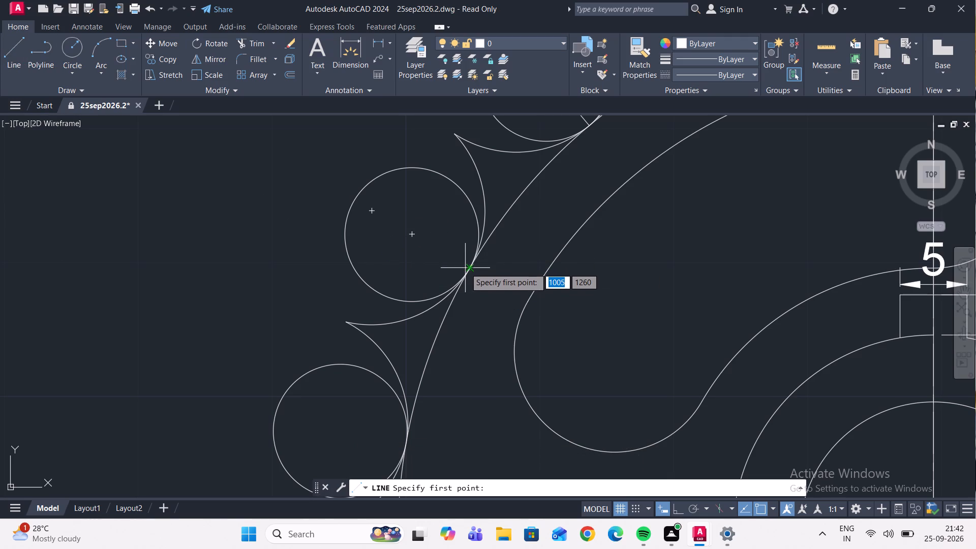
left_click(469, 269)
left_click(411, 233)
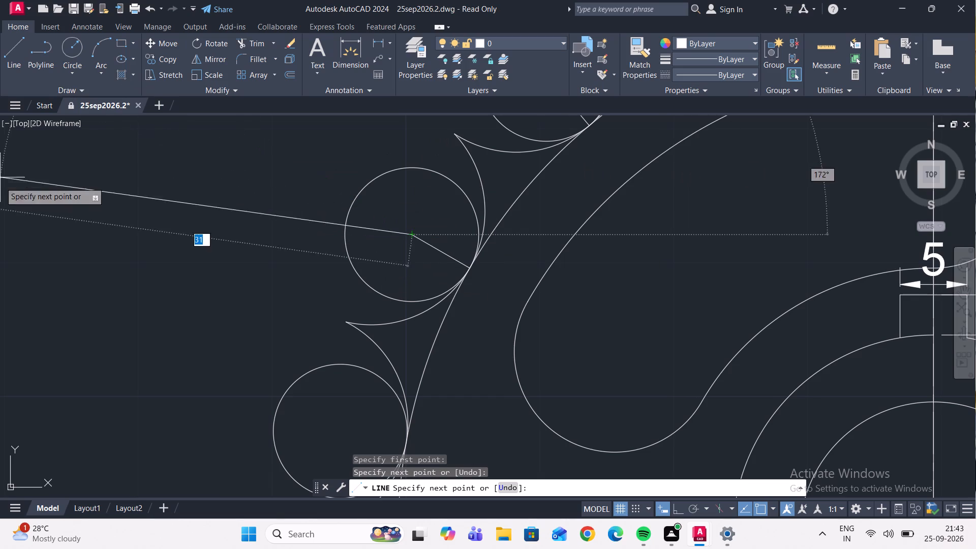
Copy the second counterclockwise circle's donut by its centre to the inner end of the line at the third small circle's centre.
scroll(186, 202, "down", 2)
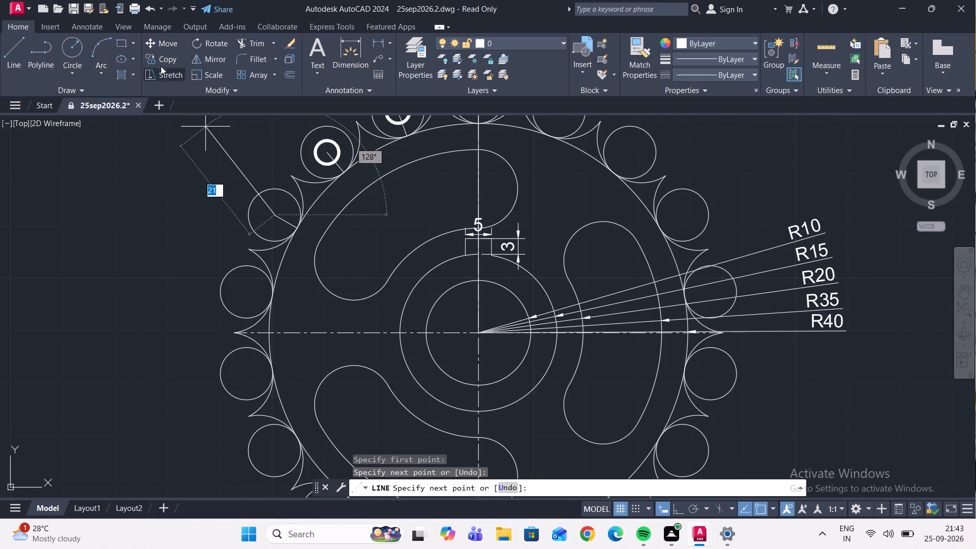
left_click(163, 60)
left_click(314, 154)
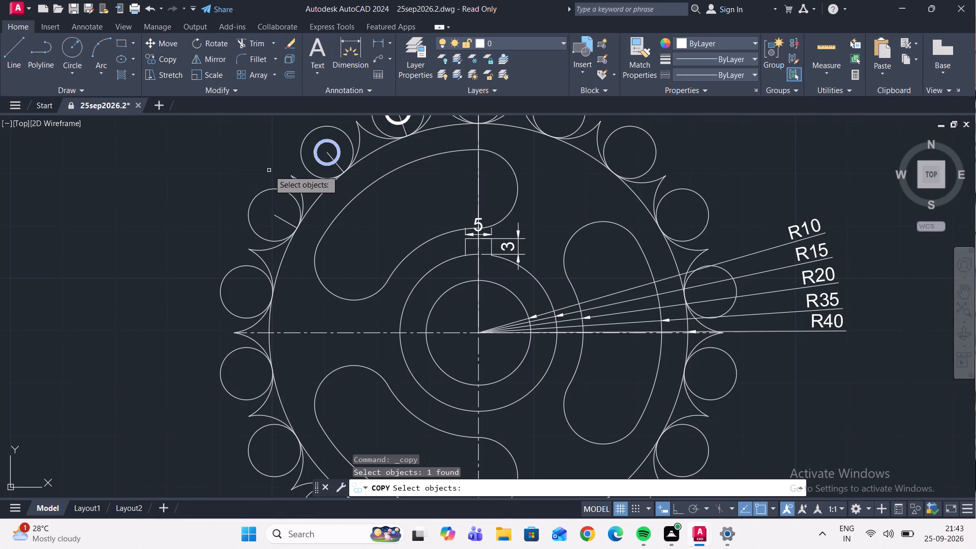
key("Return")
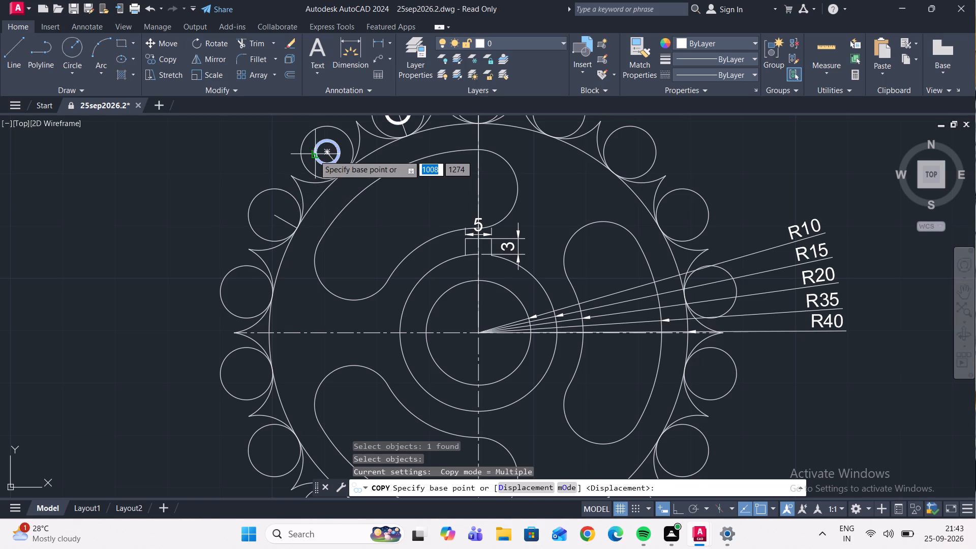
scroll(325, 154, "up", 2)
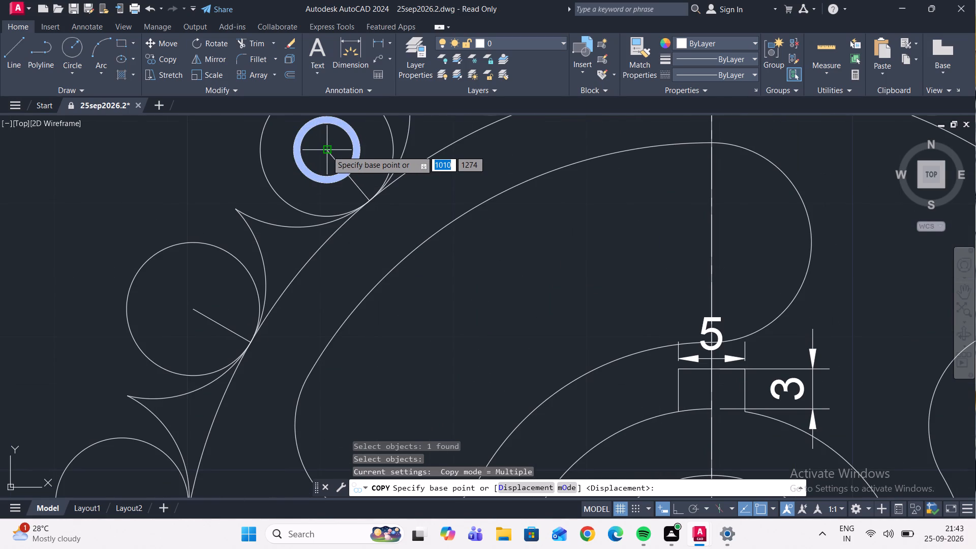
scroll(325, 154, "up", 1)
left_click(327, 148)
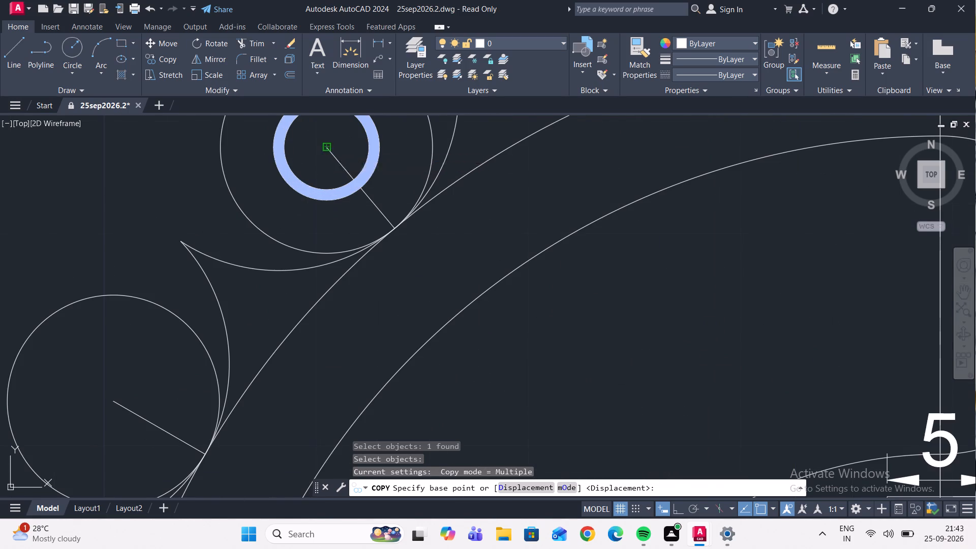
scroll(247, 246, "down", 2)
scroll(194, 308, "up", 4)
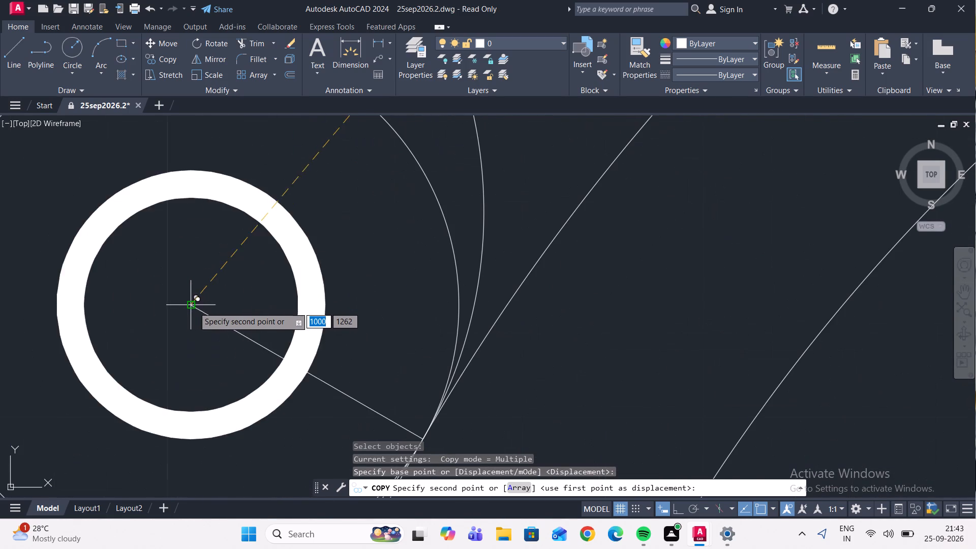
left_click(191, 305)
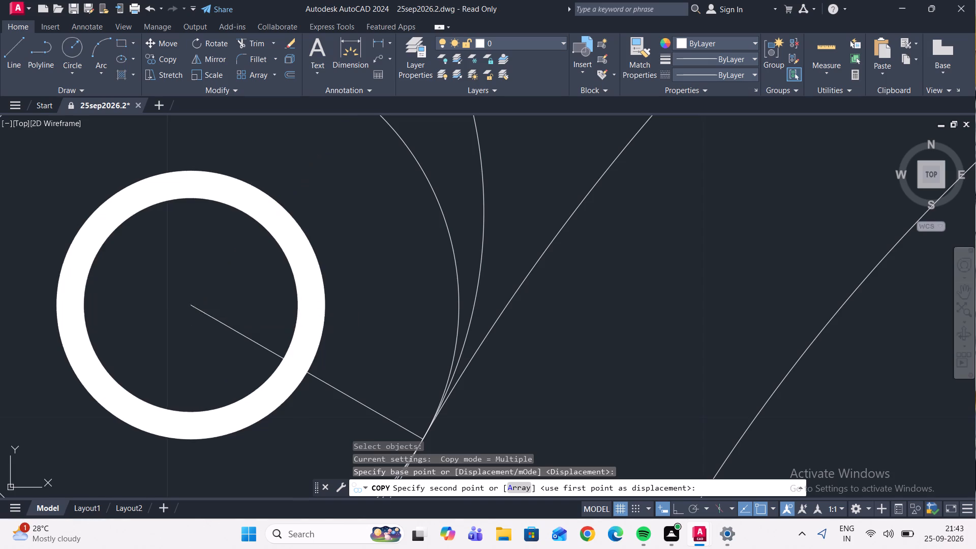
scroll(201, 238, "down", 4)
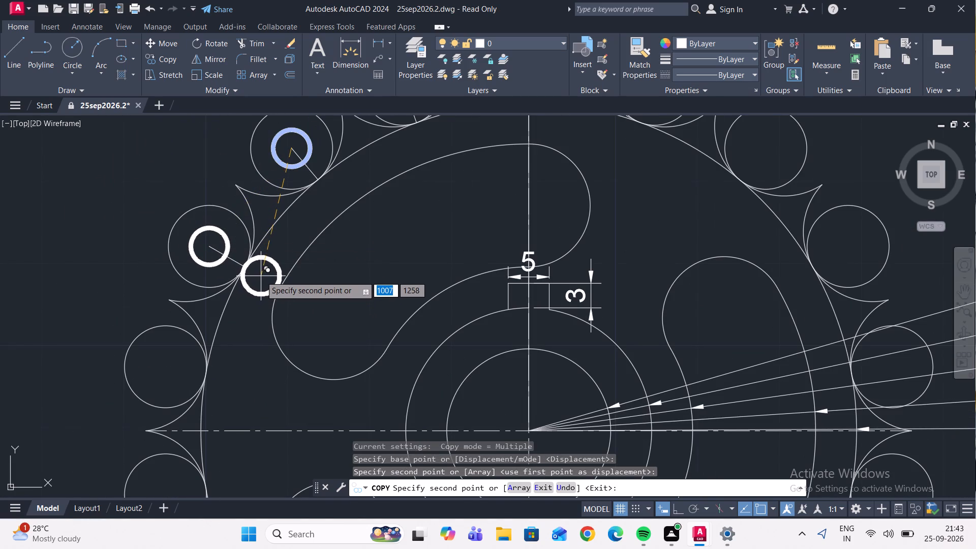
key("Escape")
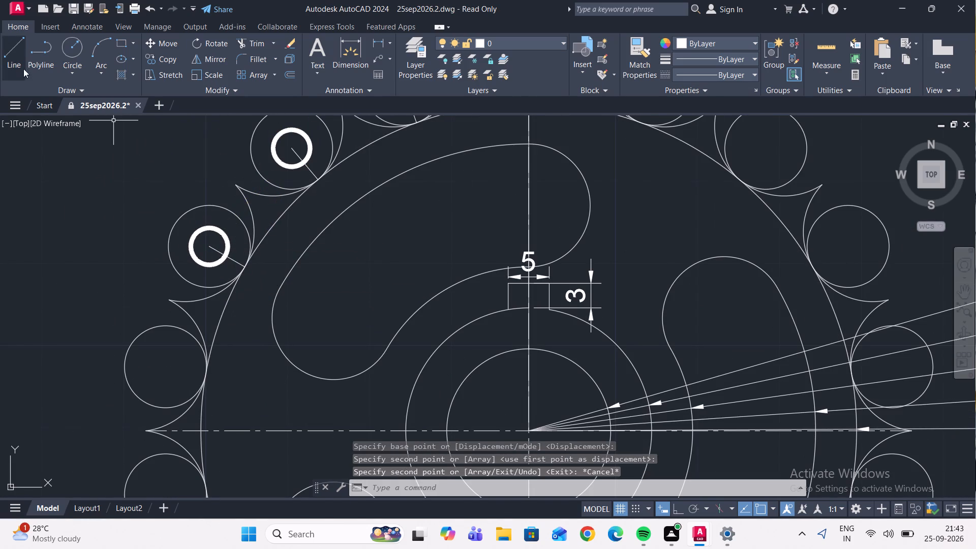
Draw a line from the rim to the centre of the fourth small circle counterclockwise of the top circle.
left_click(16, 58)
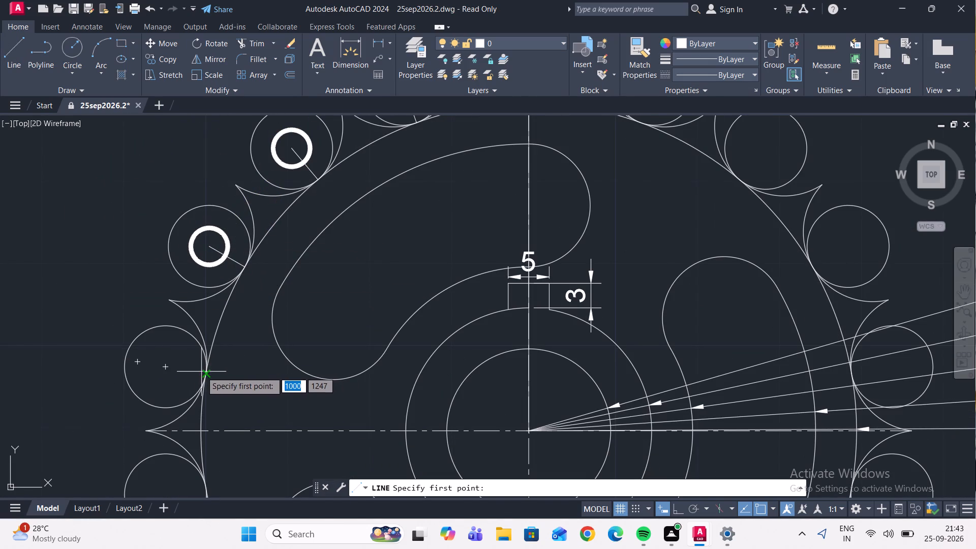
left_click(208, 371)
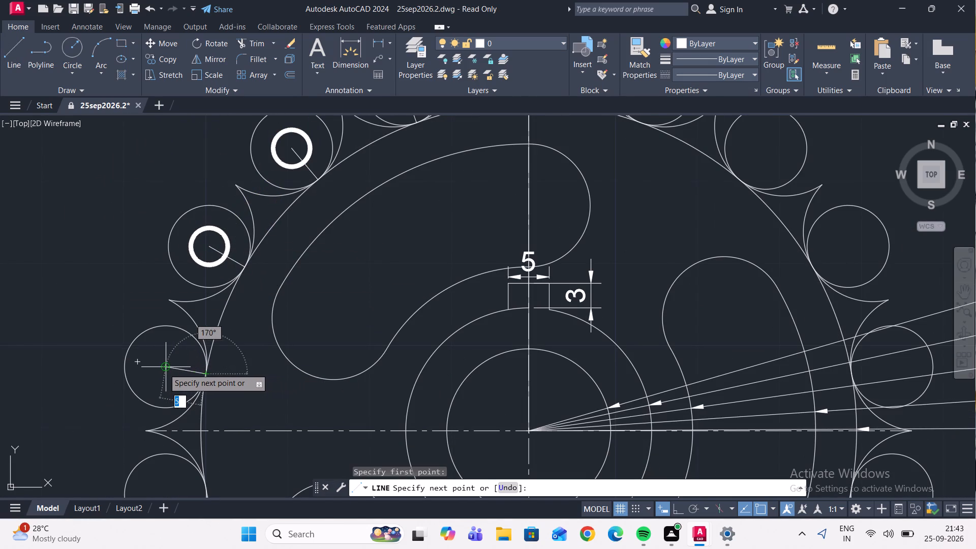
left_click(163, 368)
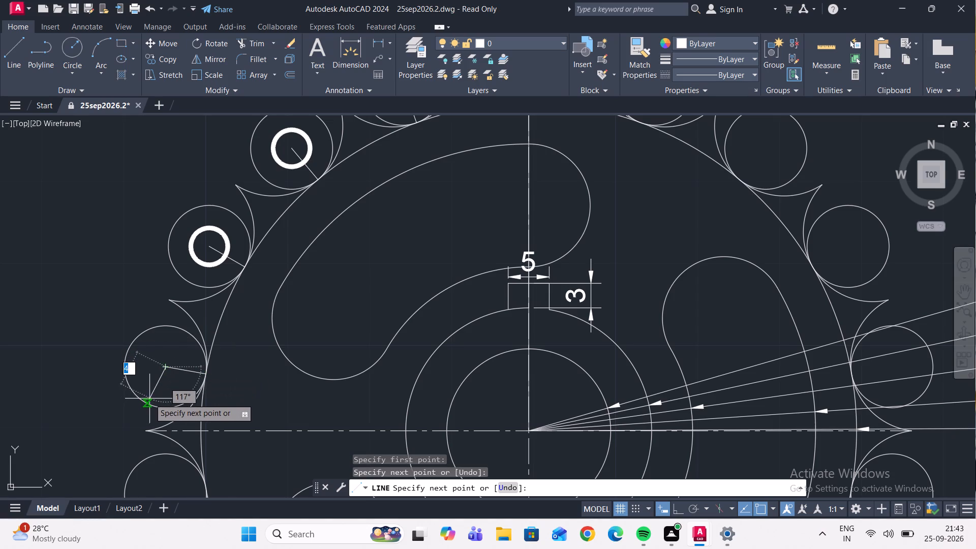
key("Escape")
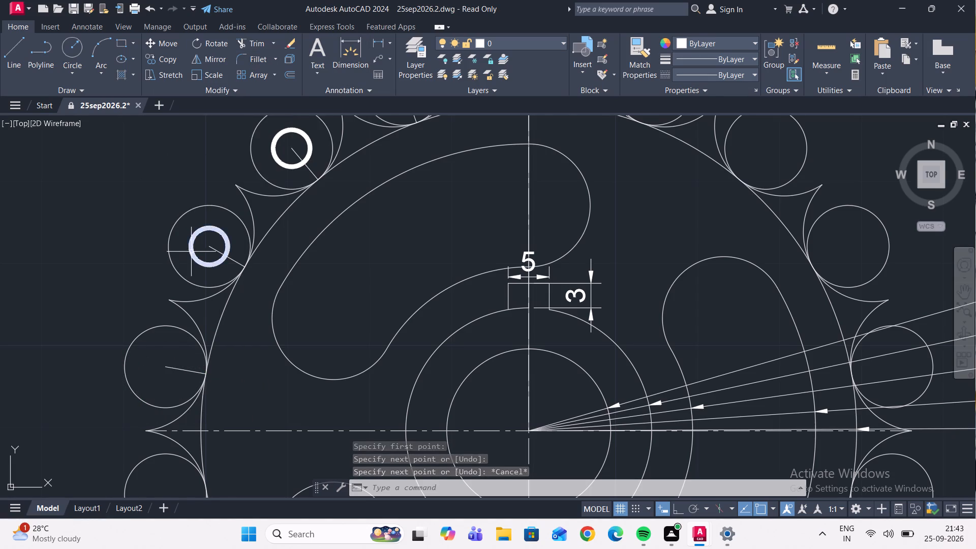
Copy the third counterclockwise circle's donut by its centre to the centre of the fourth small circle counterclockwise of the top circle.
scroll(192, 250, "up", 2)
left_click_drag(207, 245, 202, 252)
left_click(177, 271)
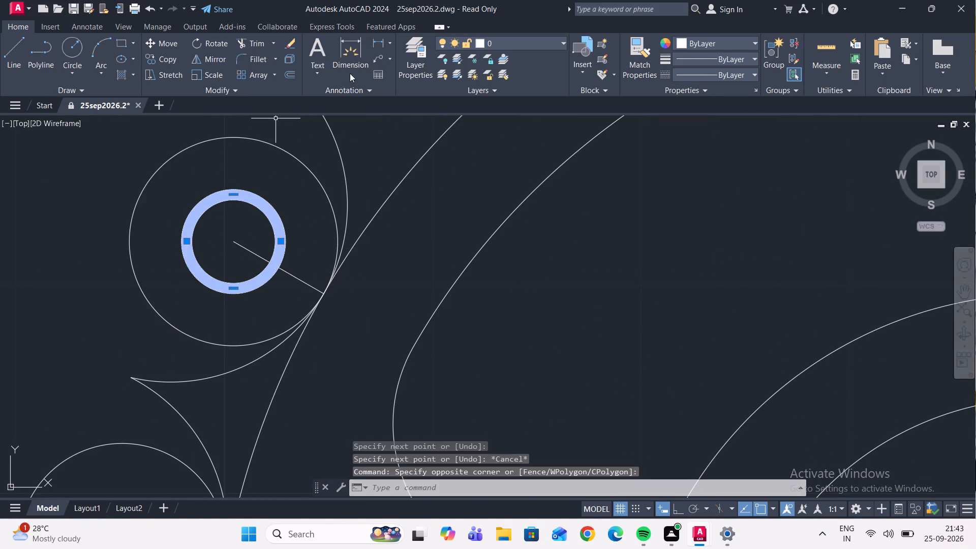
left_click(175, 58)
left_click(231, 242)
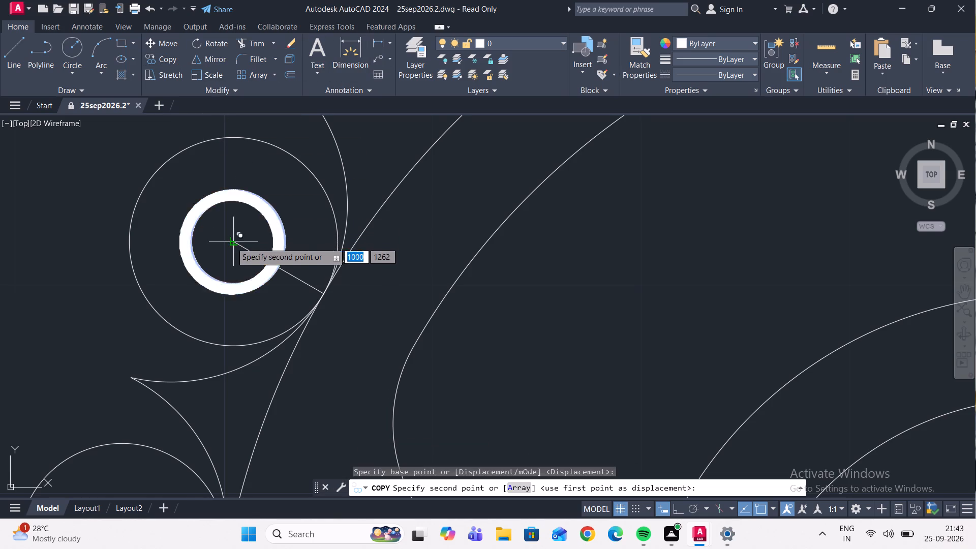
scroll(242, 181, "down", 4)
scroll(212, 264, "up", 4)
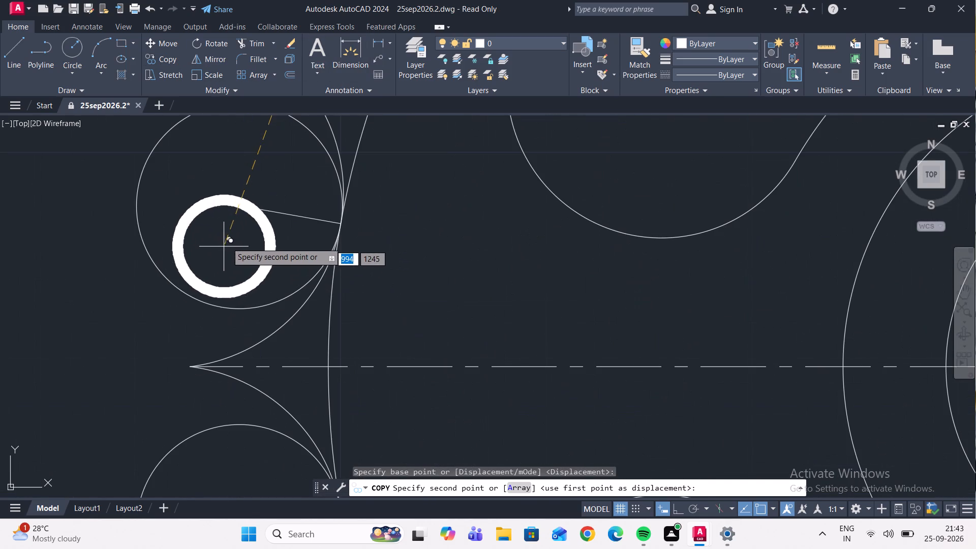
left_click(240, 207)
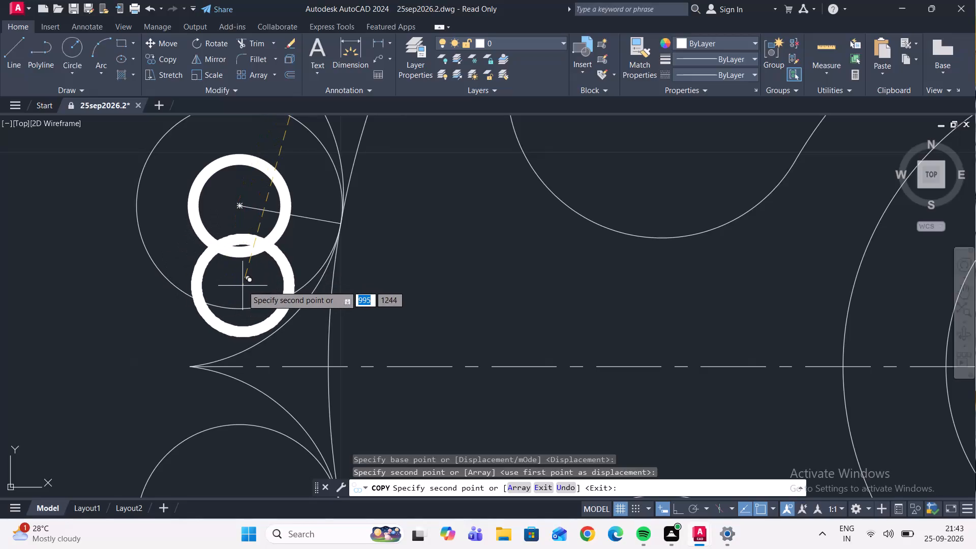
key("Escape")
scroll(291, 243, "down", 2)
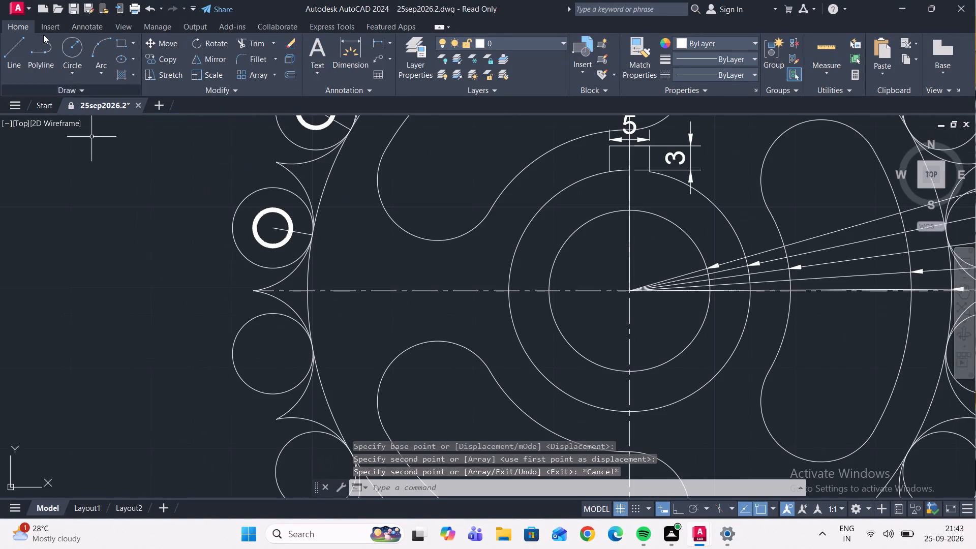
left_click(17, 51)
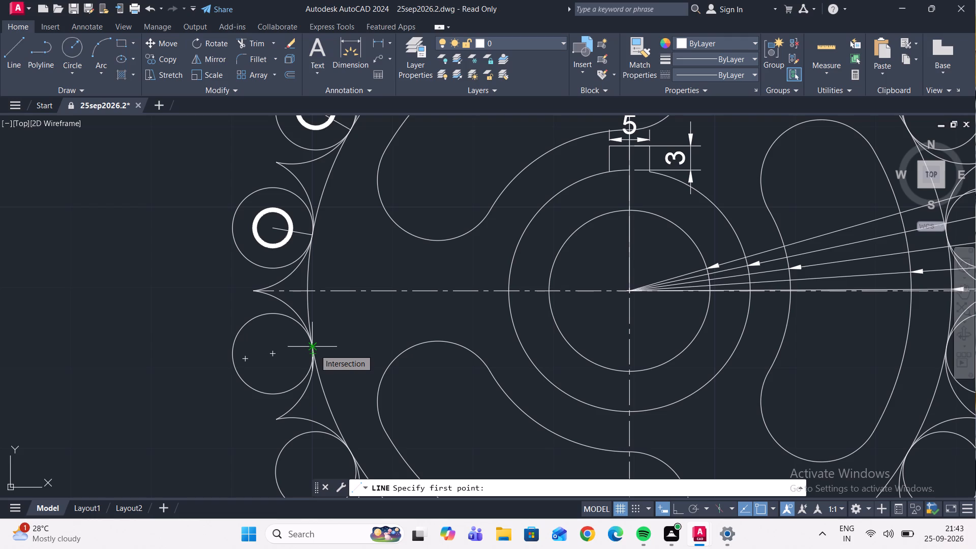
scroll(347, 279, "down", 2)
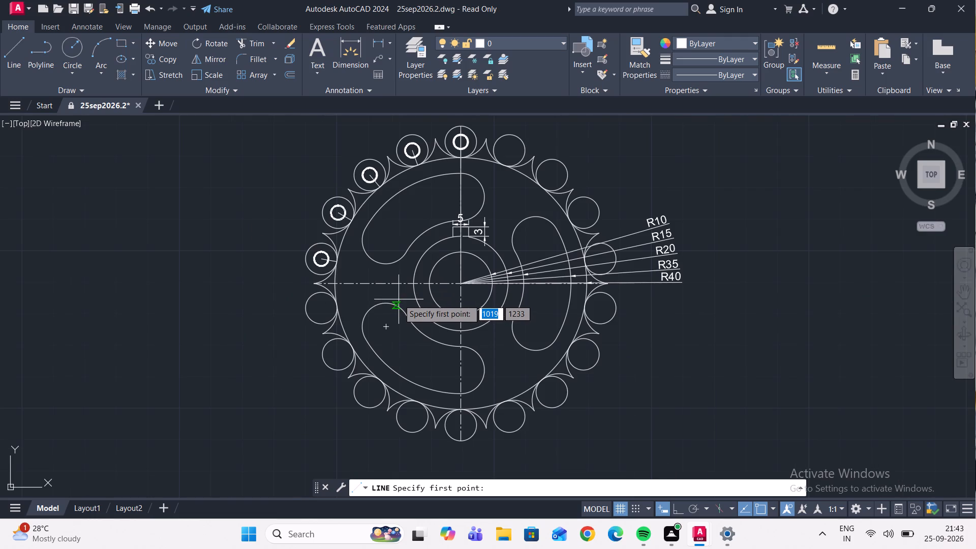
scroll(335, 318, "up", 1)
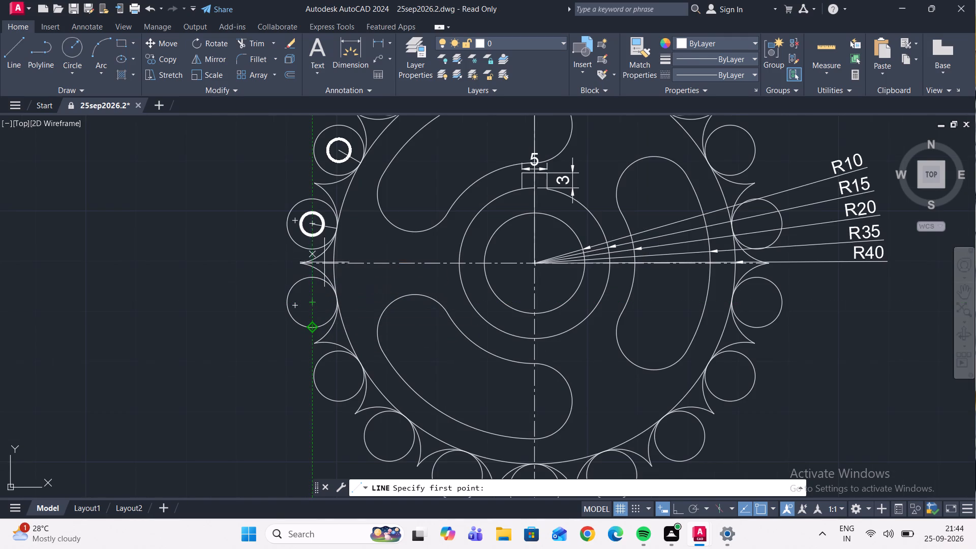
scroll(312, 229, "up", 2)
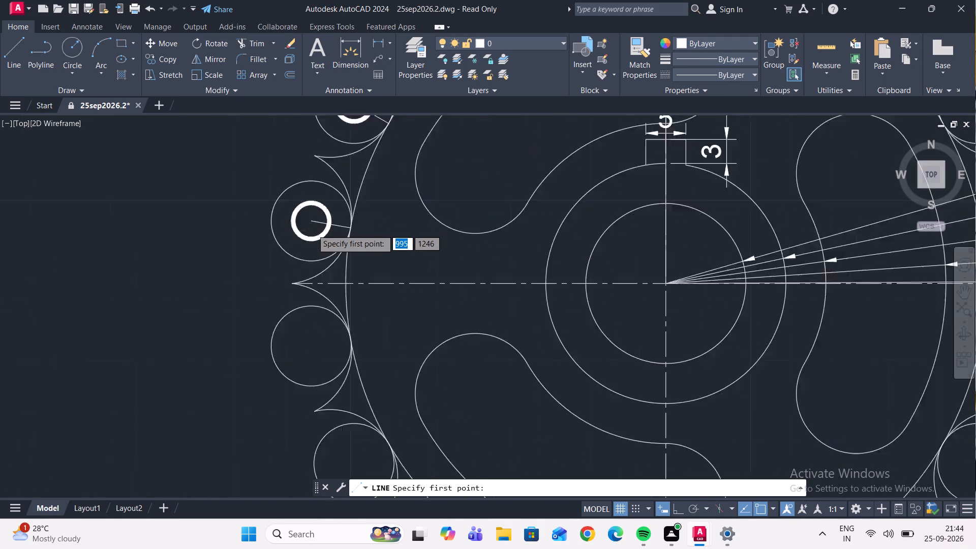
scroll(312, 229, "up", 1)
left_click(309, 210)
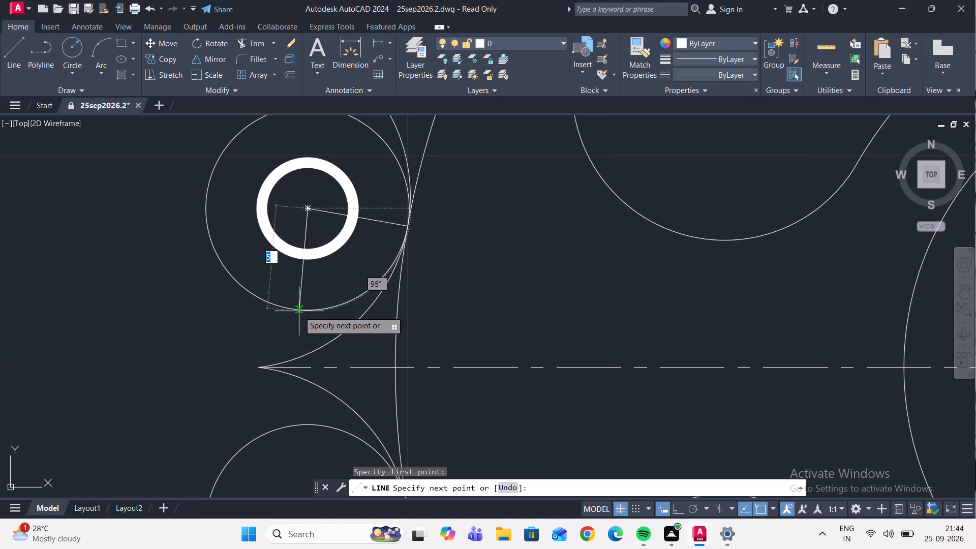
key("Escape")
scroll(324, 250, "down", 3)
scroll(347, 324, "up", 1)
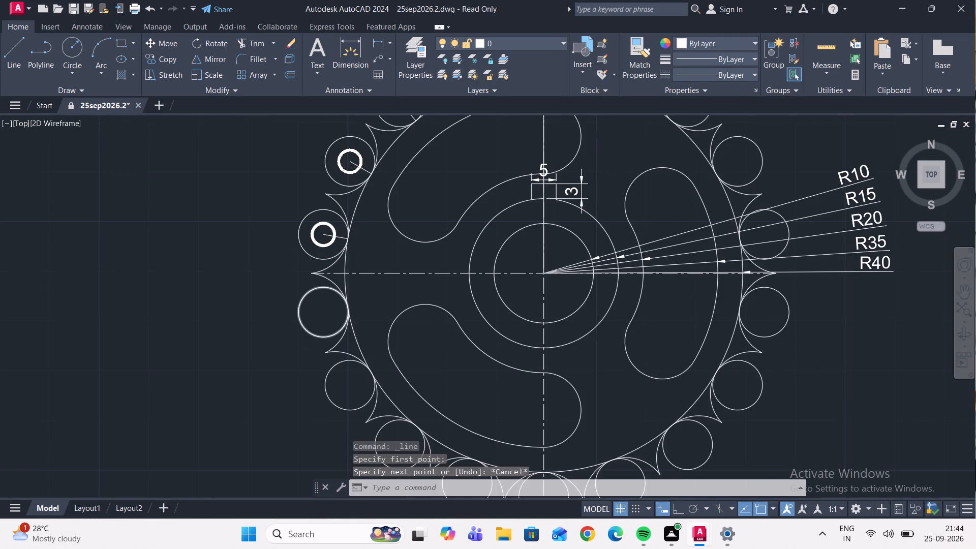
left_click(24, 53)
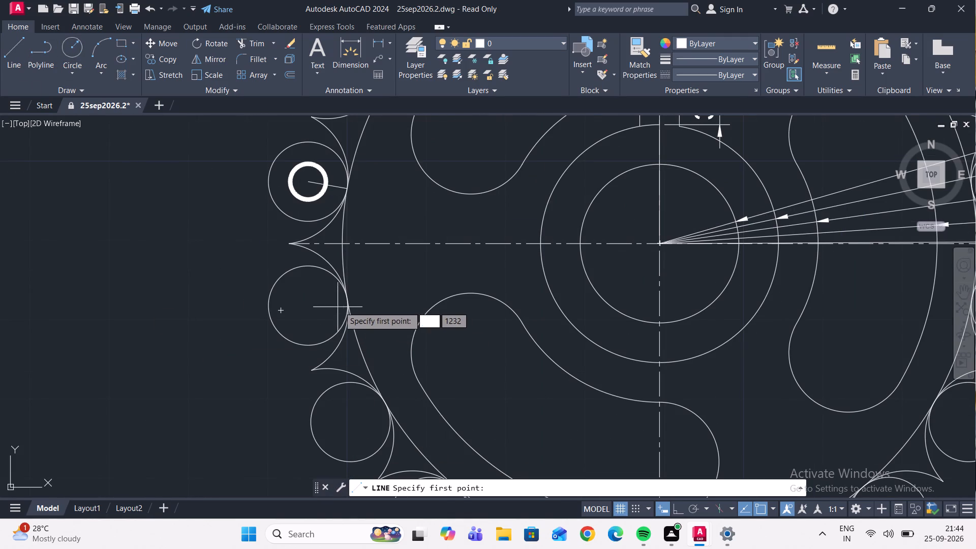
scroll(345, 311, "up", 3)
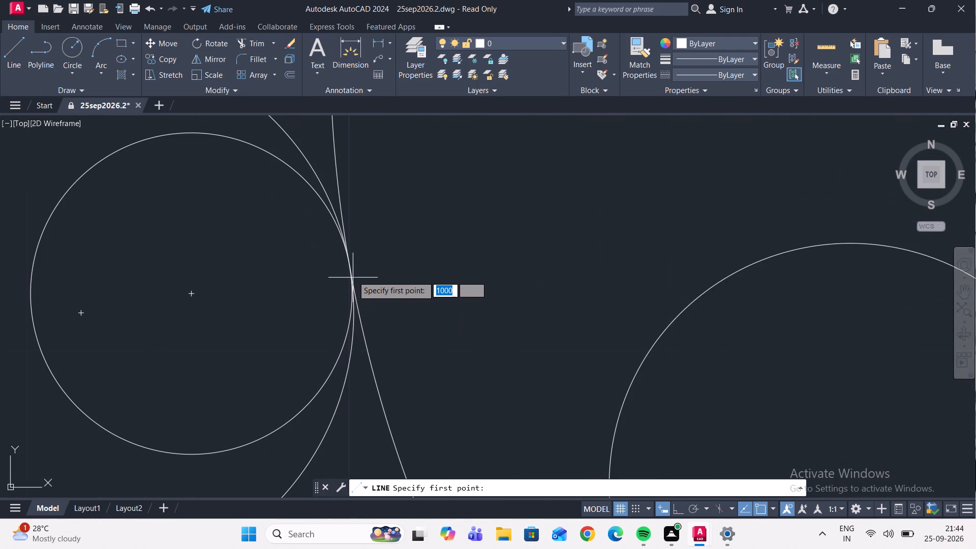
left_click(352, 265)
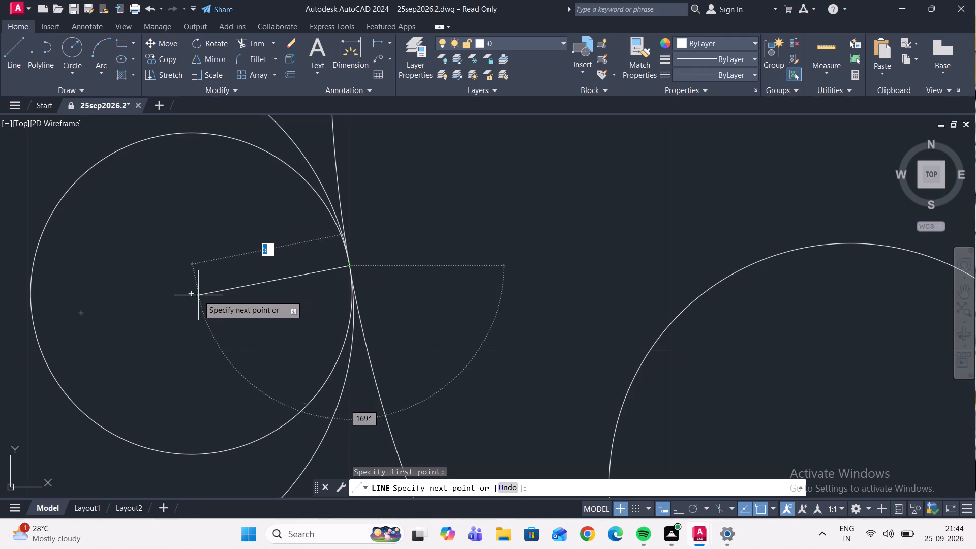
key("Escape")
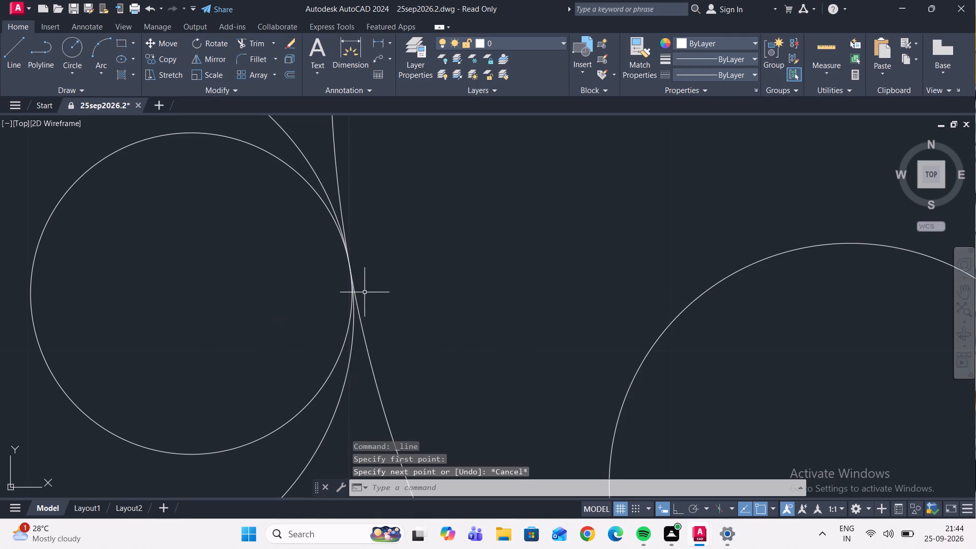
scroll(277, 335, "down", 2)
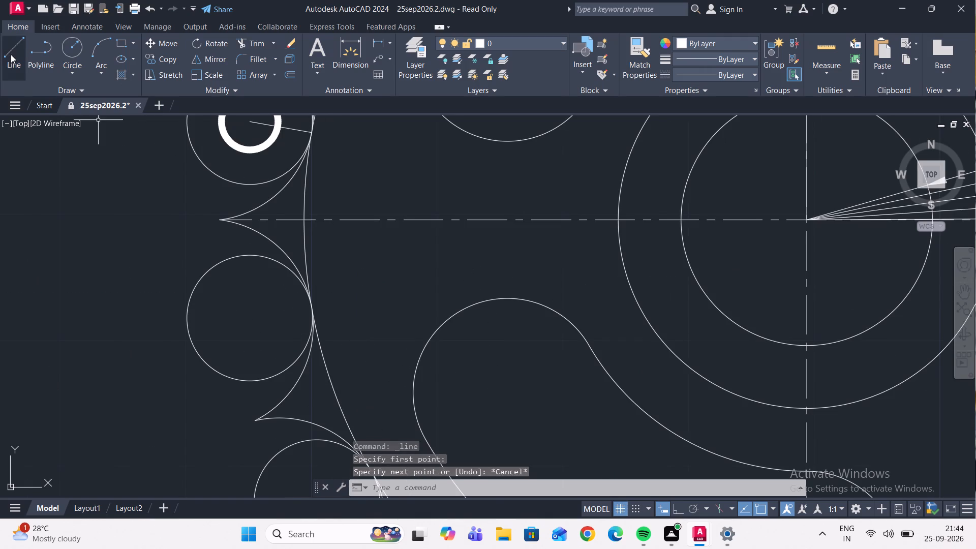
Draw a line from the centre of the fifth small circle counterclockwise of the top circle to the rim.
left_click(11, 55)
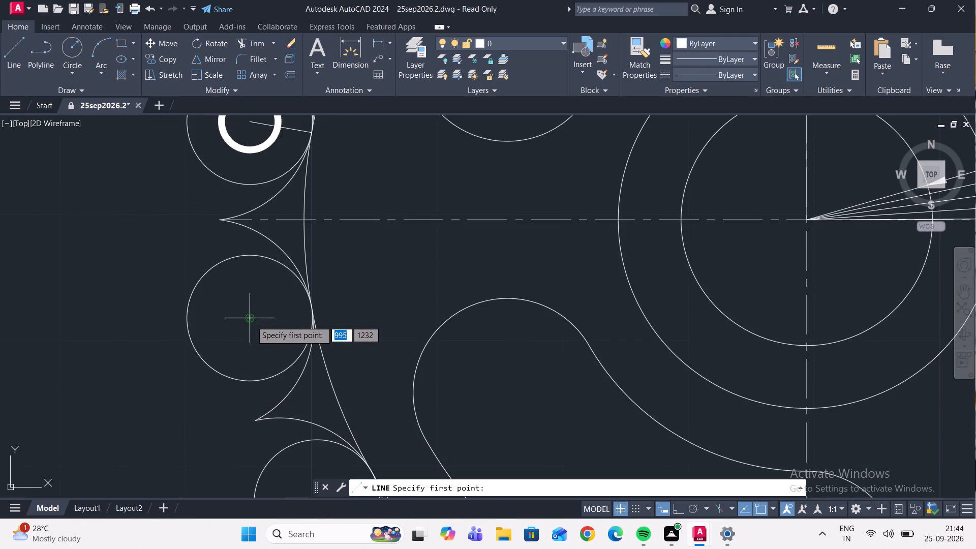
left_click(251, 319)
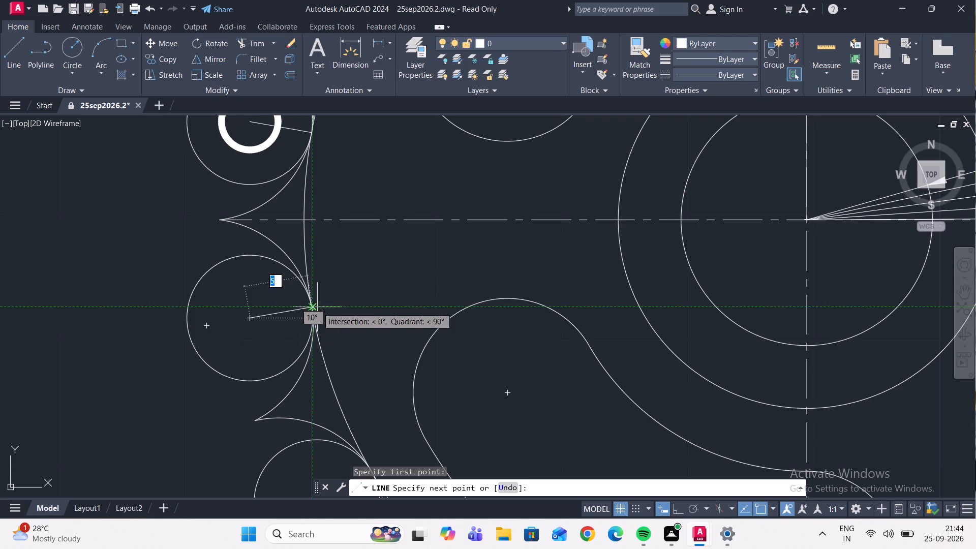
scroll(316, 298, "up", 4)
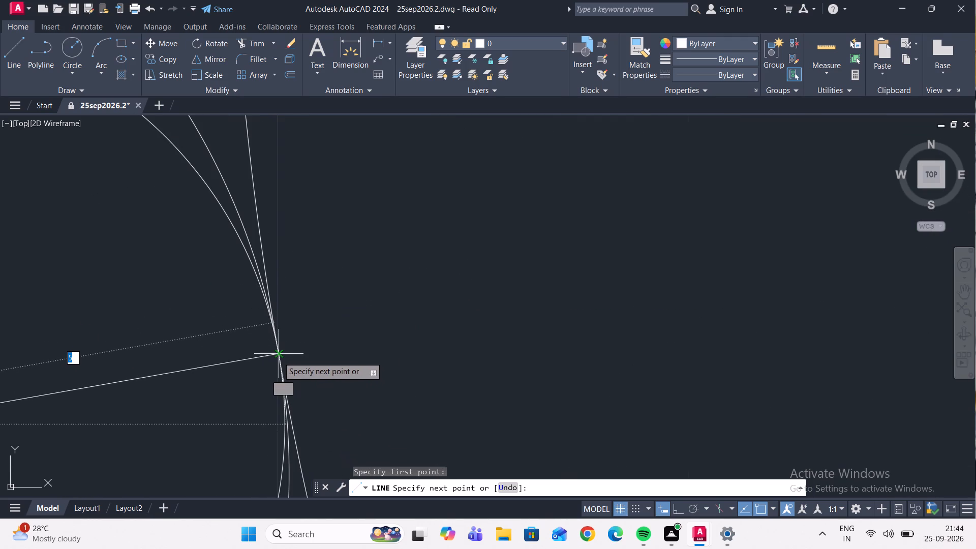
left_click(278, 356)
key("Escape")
Erase the centre-to-rim construction lines in the first and second small circles counterclockwise of the top circle.
scroll(438, 322, "down", 3)
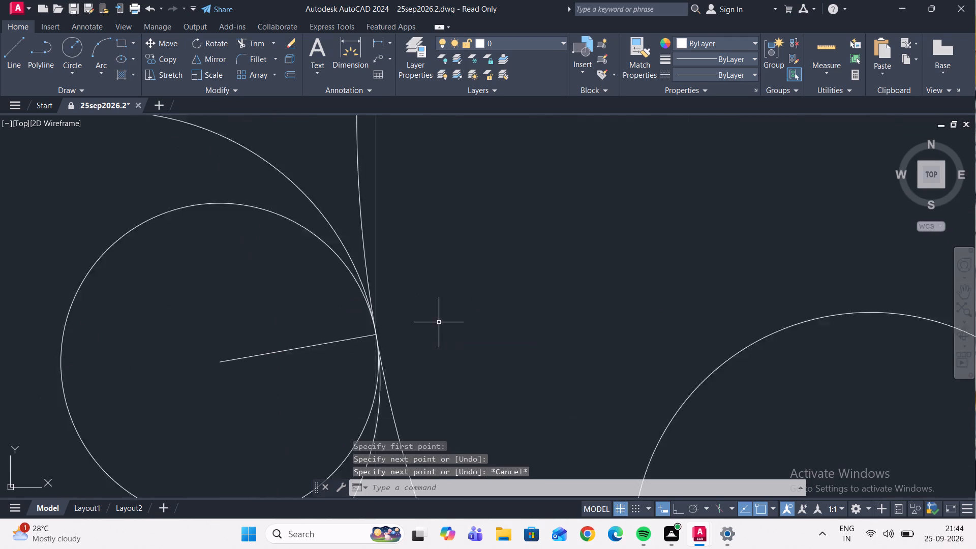
scroll(439, 322, "down", 3)
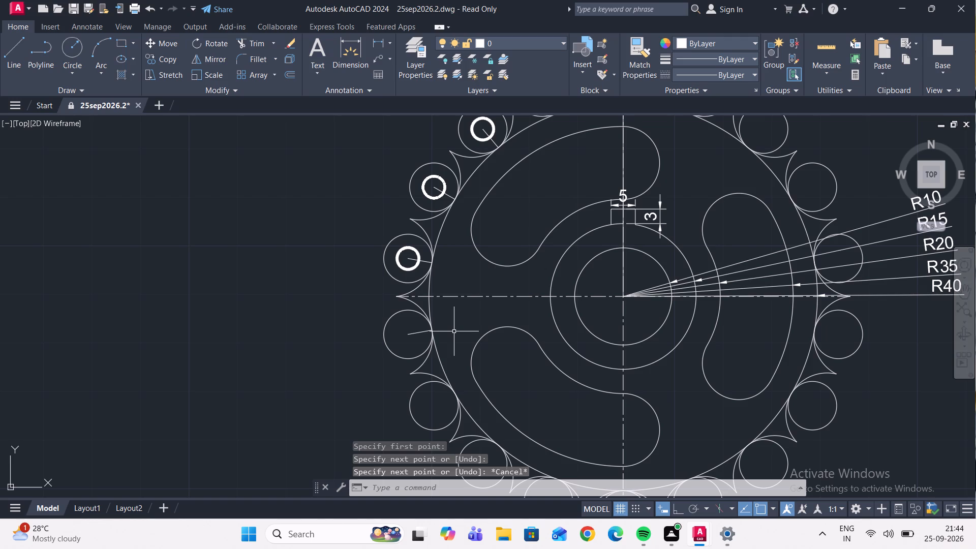
middle_click_drag(454, 331, 413, 441)
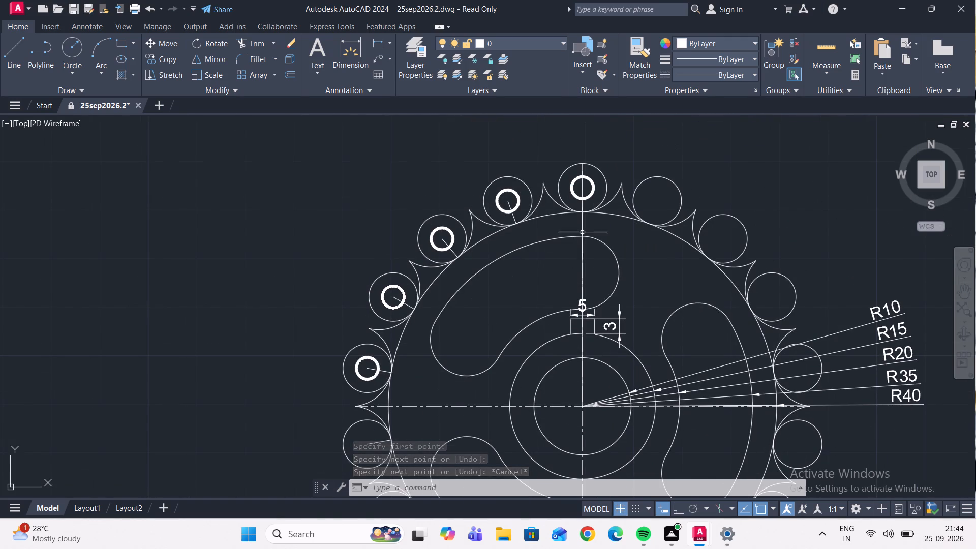
scroll(591, 211, "up", 3)
scroll(581, 208, "down", 2)
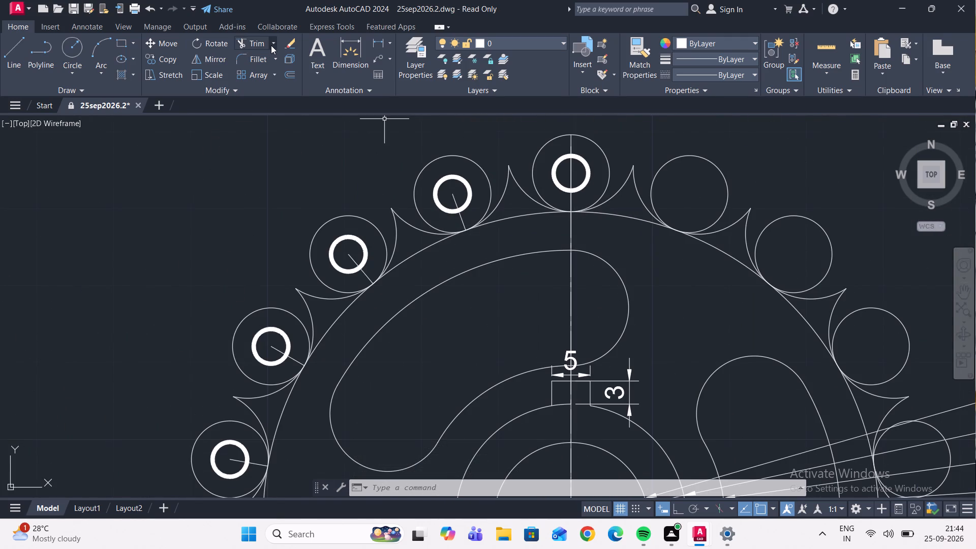
left_click(464, 221)
right_click(394, 165)
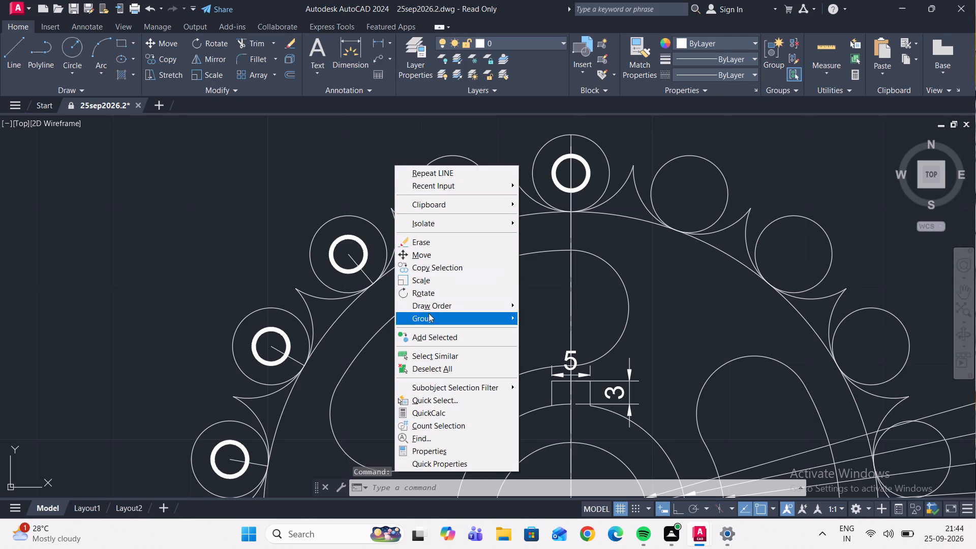
left_click(443, 242)
scroll(365, 284, "up", 1)
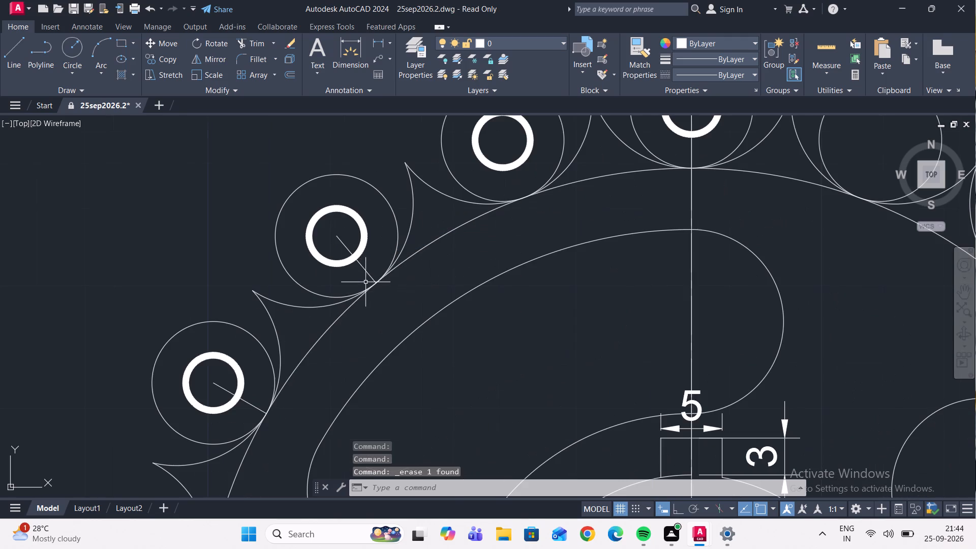
left_click(365, 266)
right_click(497, 253)
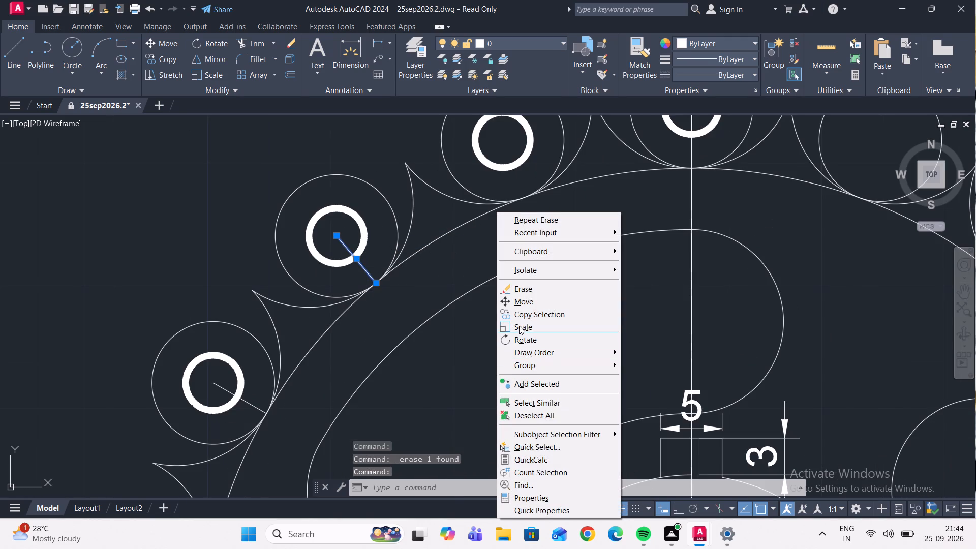
left_click(522, 290)
Erase the centre-to-rim construction lines in the third and fourth small circles counterclockwise of the top circle.
scroll(260, 399, "up", 1)
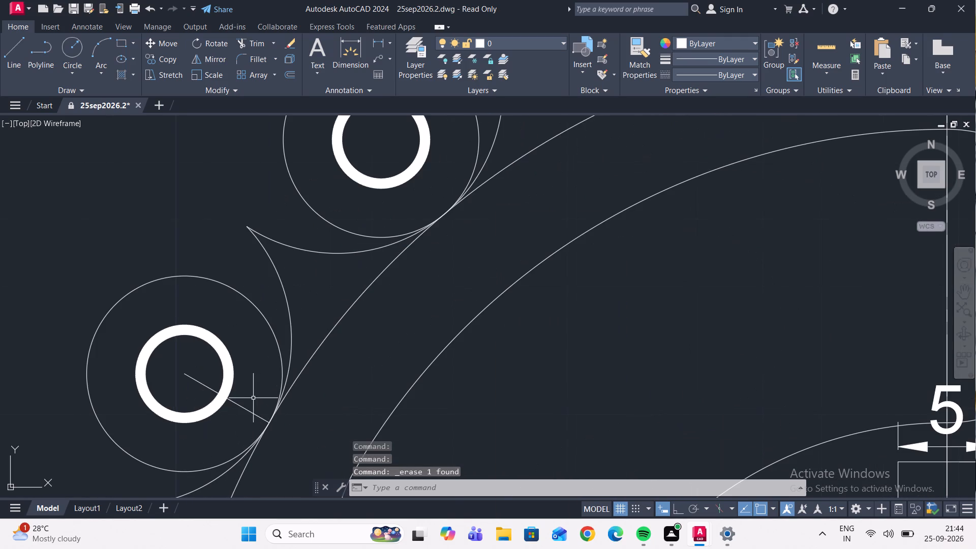
left_click(248, 410)
right_click(531, 276)
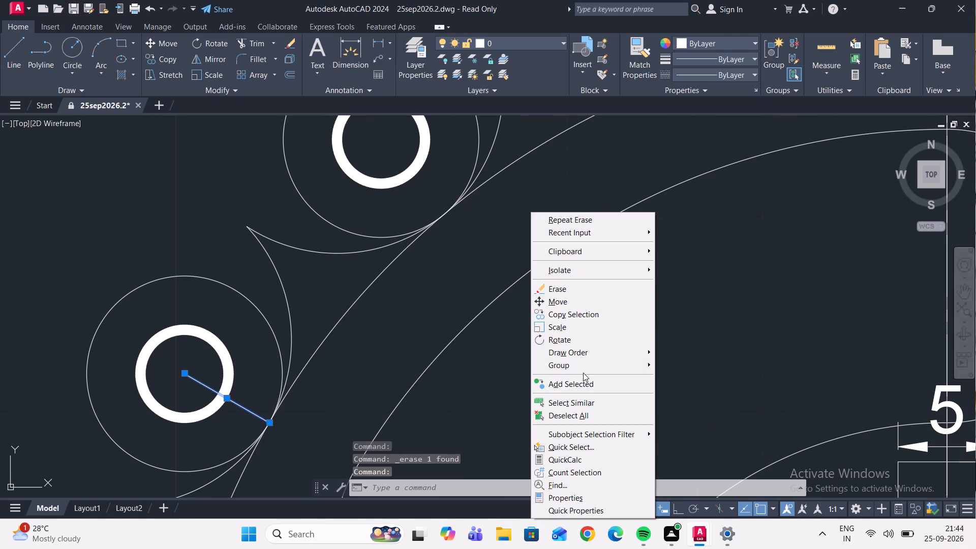
left_click(568, 292)
middle_click_drag(374, 344, 585, 241)
scroll(554, 258, "down", 3)
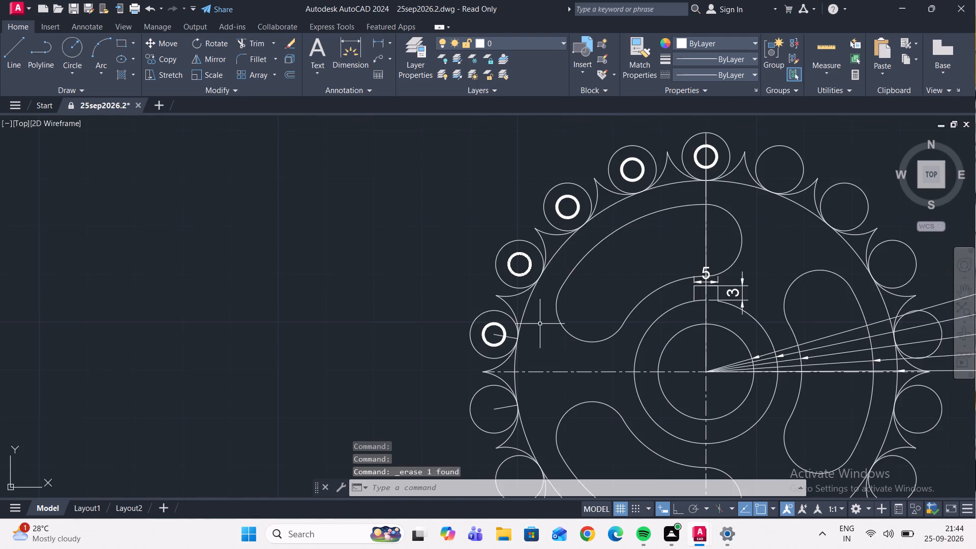
middle_click_drag(532, 346, 533, 306)
scroll(495, 304, "up", 3)
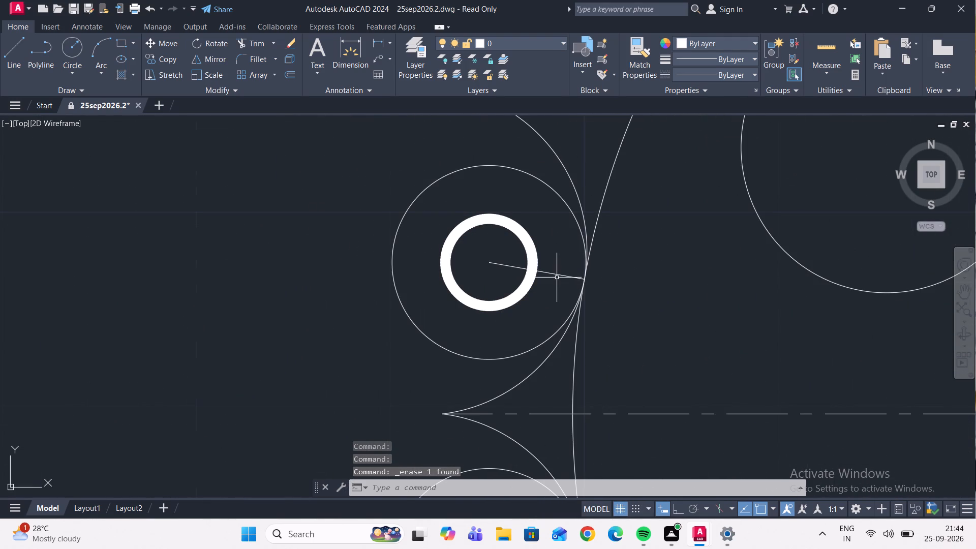
left_click(559, 274)
right_click(675, 251)
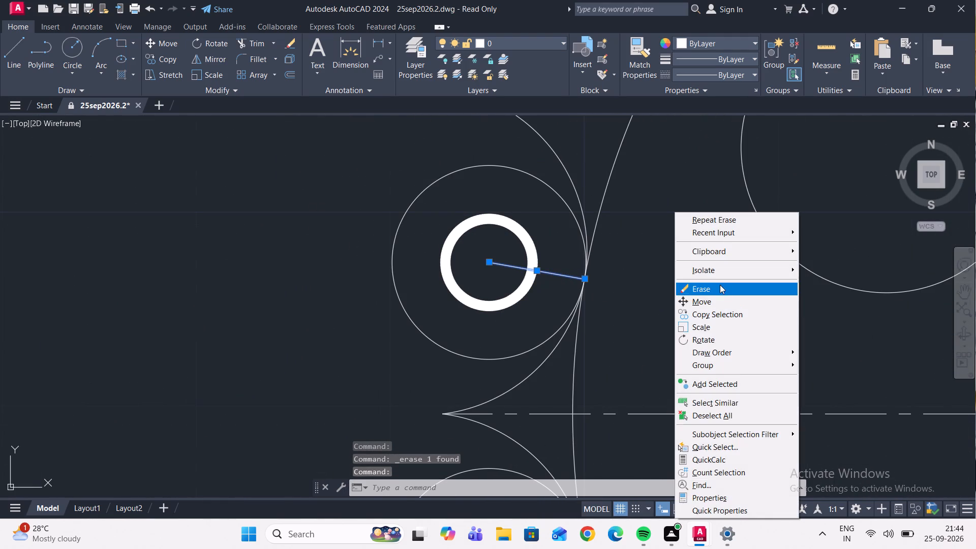
left_click(714, 289)
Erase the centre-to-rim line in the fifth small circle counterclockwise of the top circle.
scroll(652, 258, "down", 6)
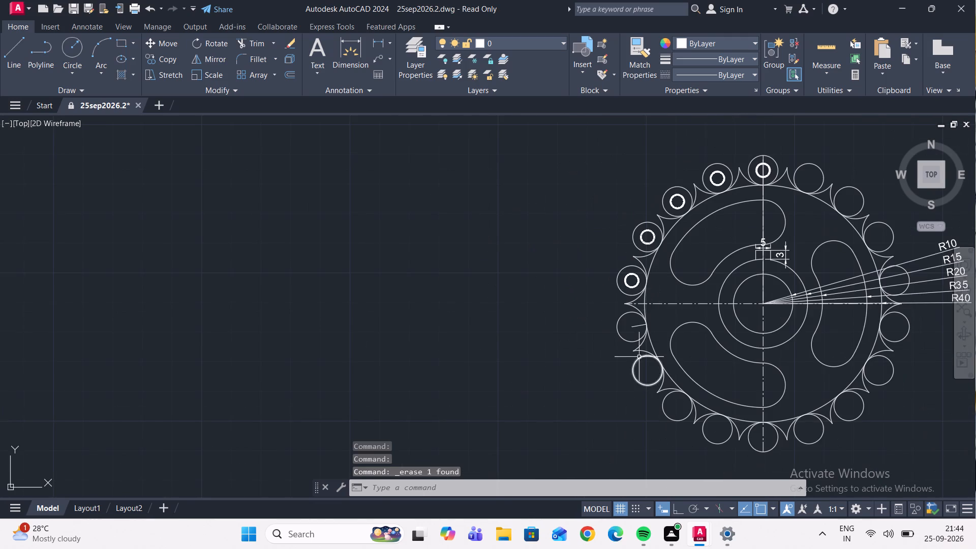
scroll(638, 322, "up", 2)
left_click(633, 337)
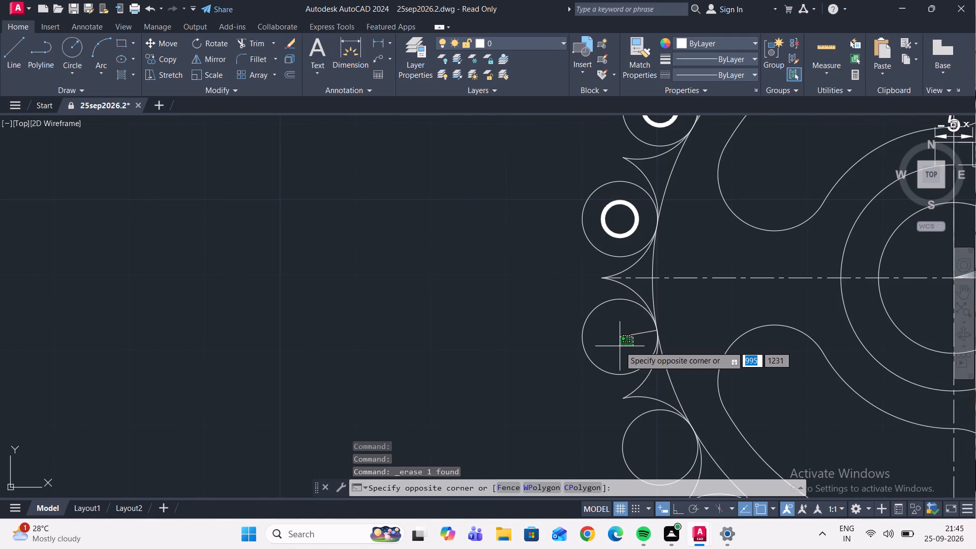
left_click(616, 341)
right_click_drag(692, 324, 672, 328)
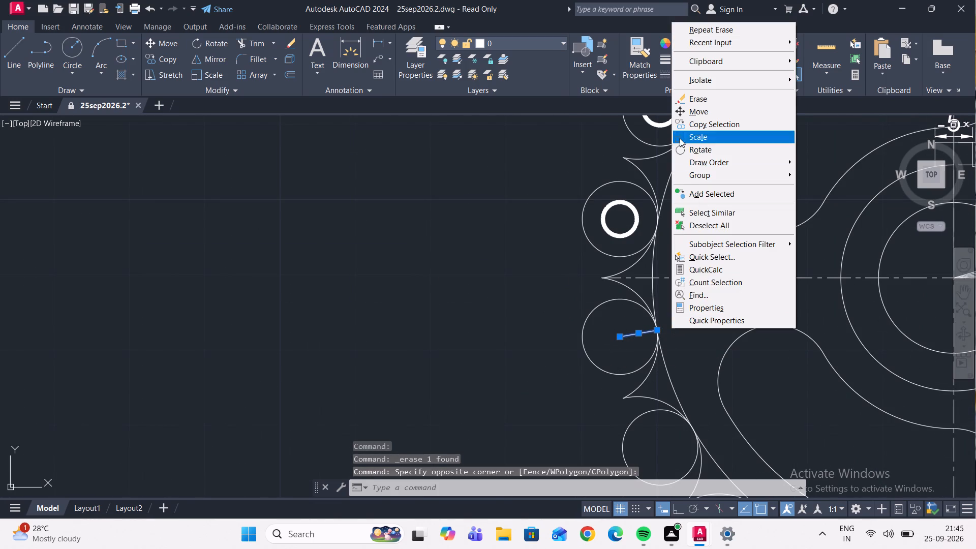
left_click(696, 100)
Trim away all portions of the vertical centre line inside the top small circle, down to the wheel's rim.
middle_click_drag(794, 178, 729, 239)
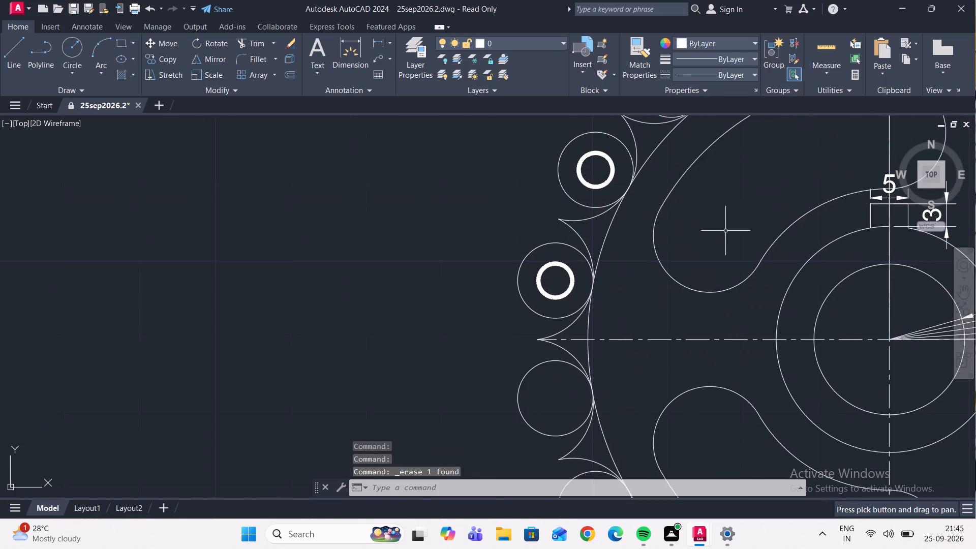
scroll(725, 230, "down", 2)
middle_click_drag(736, 213, 597, 333)
scroll(657, 247, "up", 4)
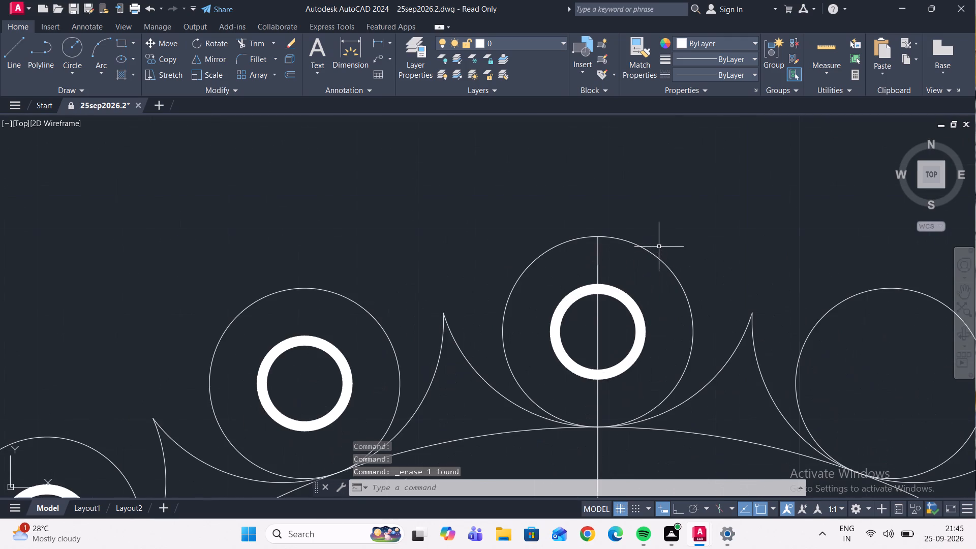
scroll(591, 321, "up", 2)
scroll(613, 314, "down", 2)
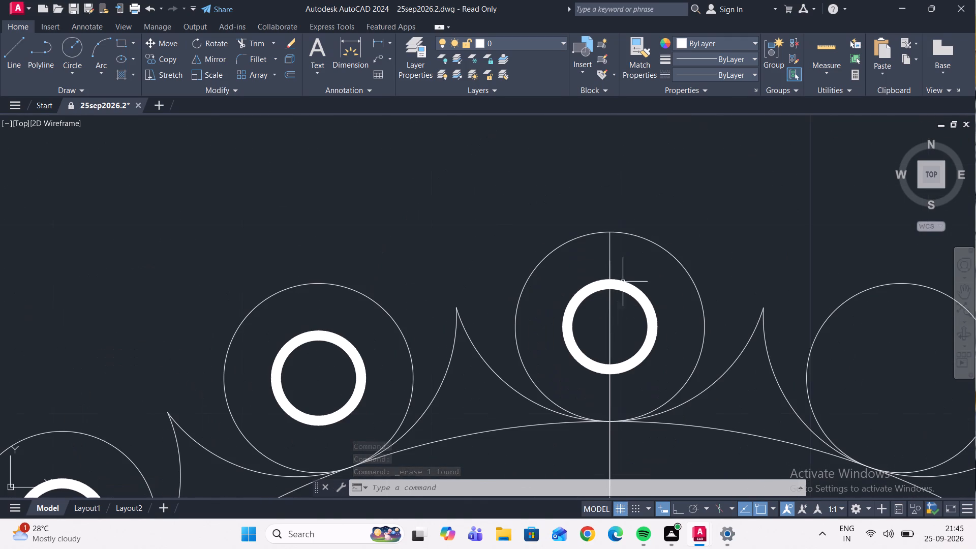
left_click(253, 46)
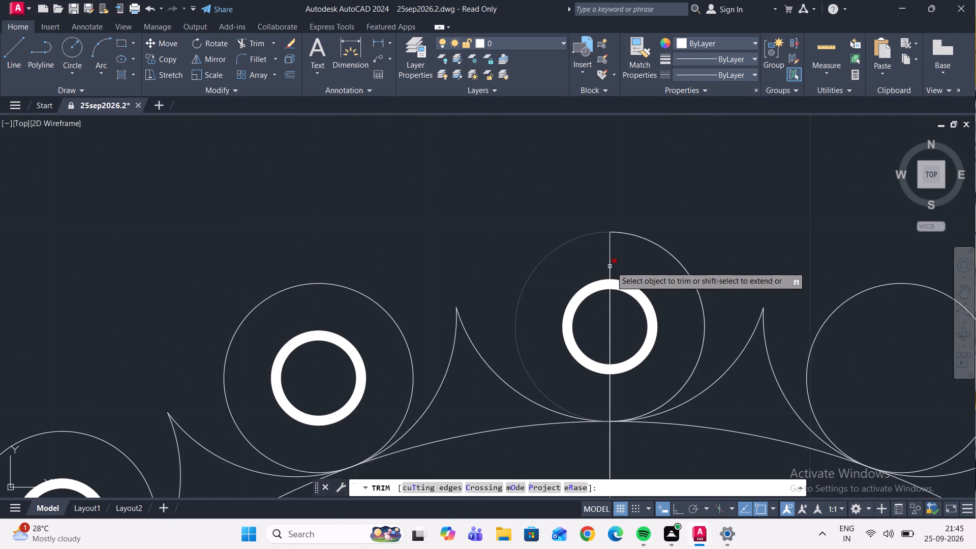
left_click_drag(613, 265, 575, 270)
left_click_drag(620, 318, 608, 334)
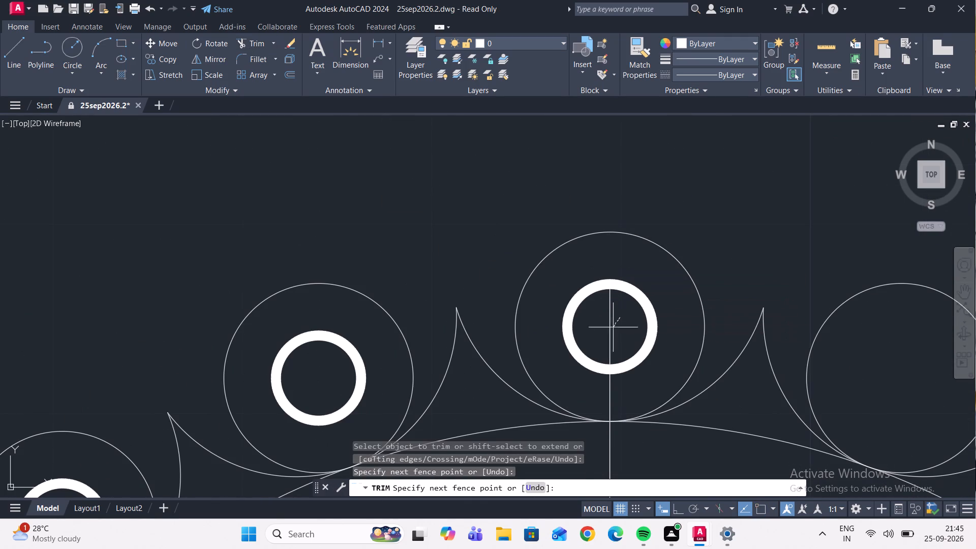
left_click_drag(608, 334, 600, 345)
left_click_drag(621, 396, 596, 406)
left_click_drag(596, 406, 593, 407)
scroll(608, 381, "down", 2)
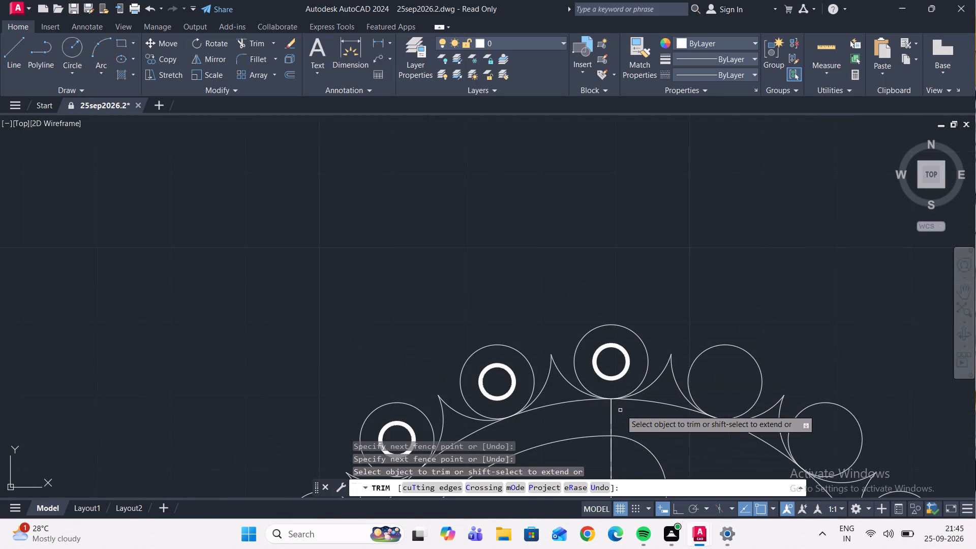
scroll(621, 410, "up", 2)
key("Escape")
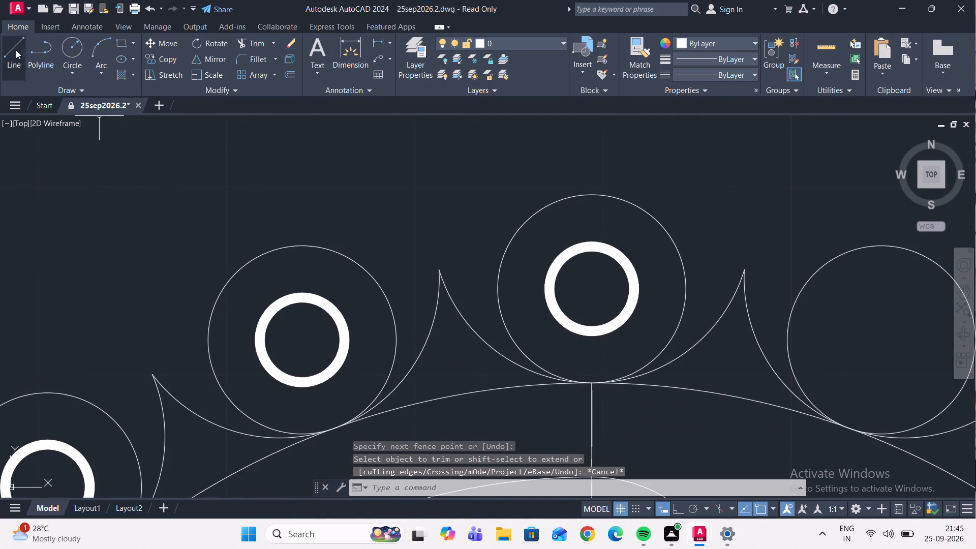
Draw a line from the top small circle's contact point on the rim to that circle's centre.
left_click(18, 49)
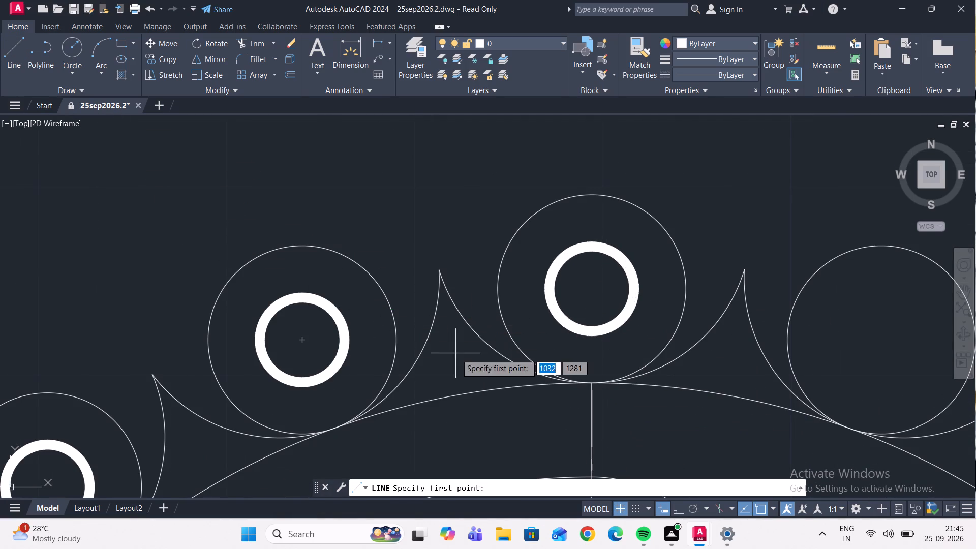
left_click(590, 382)
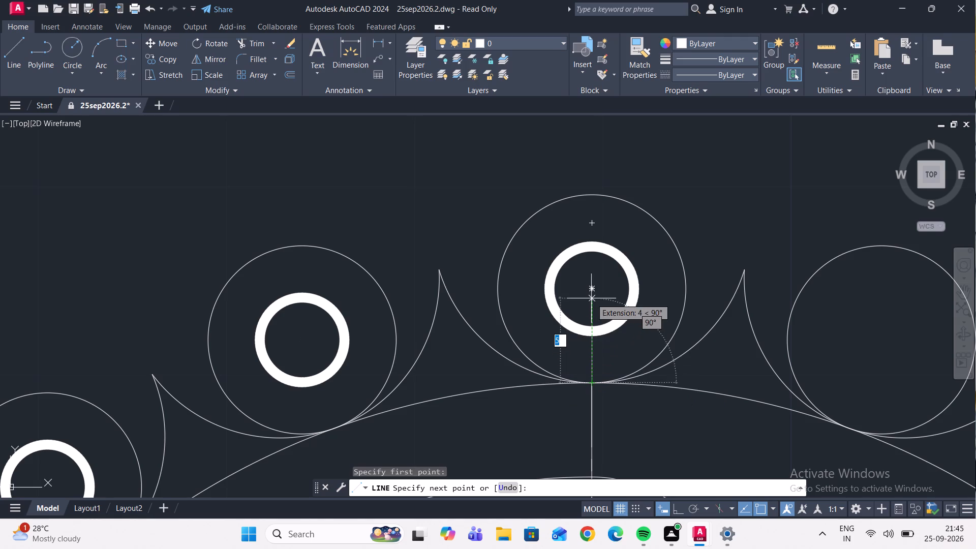
left_click(591, 289)
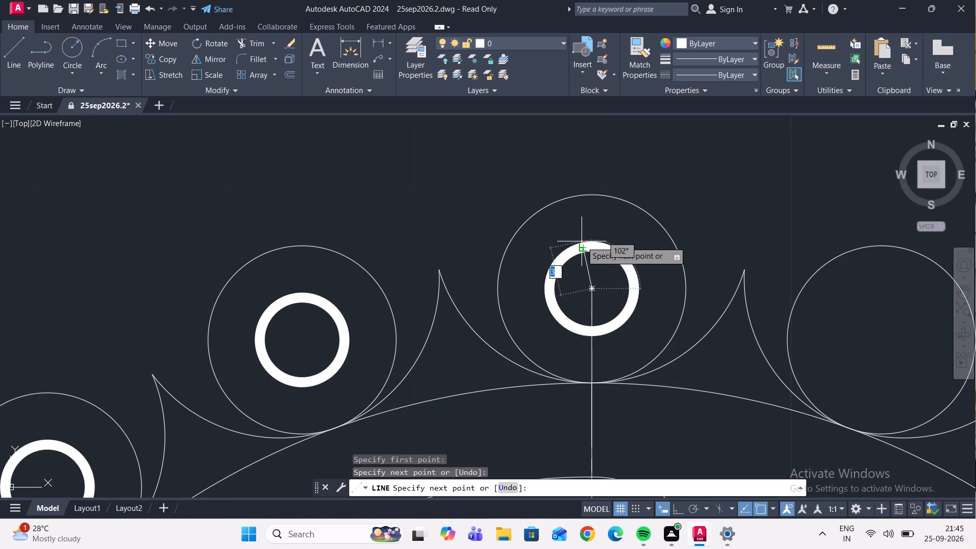
key("Escape")
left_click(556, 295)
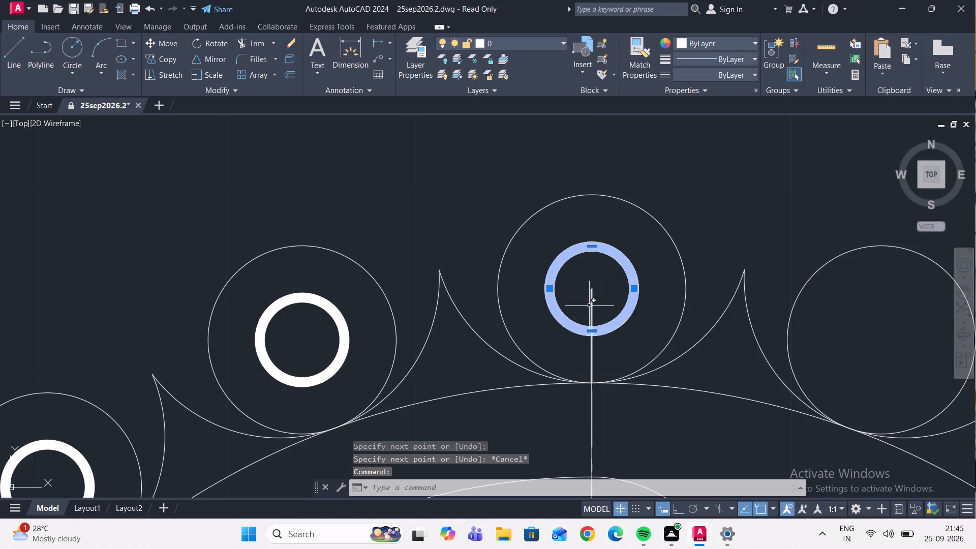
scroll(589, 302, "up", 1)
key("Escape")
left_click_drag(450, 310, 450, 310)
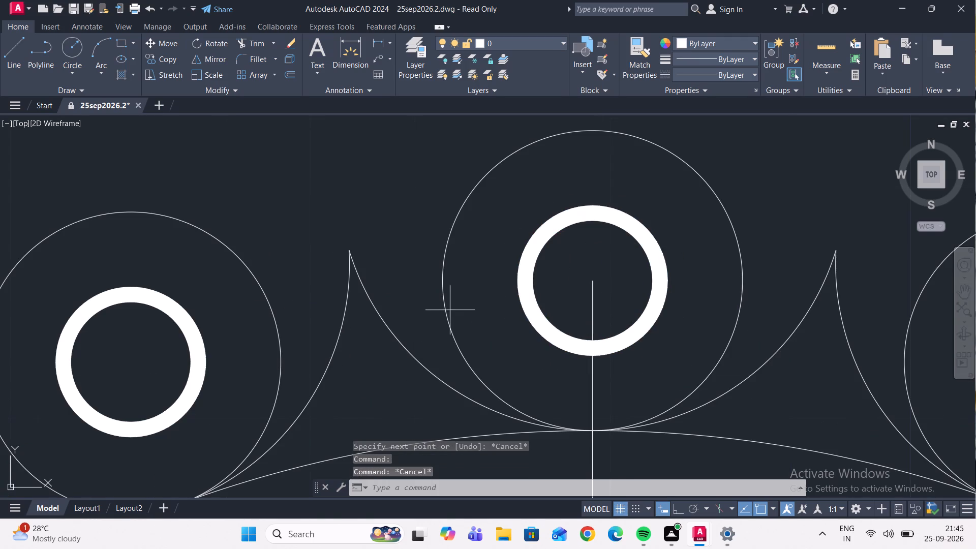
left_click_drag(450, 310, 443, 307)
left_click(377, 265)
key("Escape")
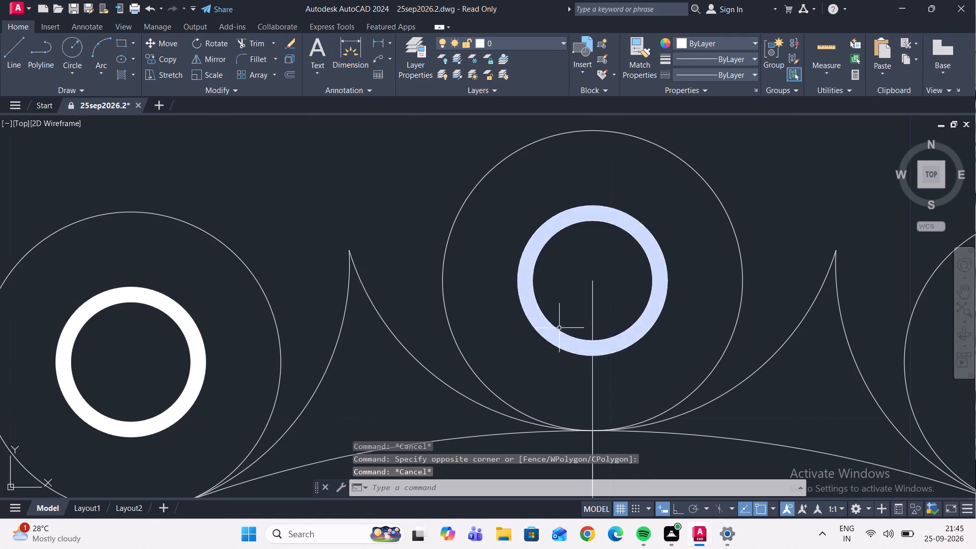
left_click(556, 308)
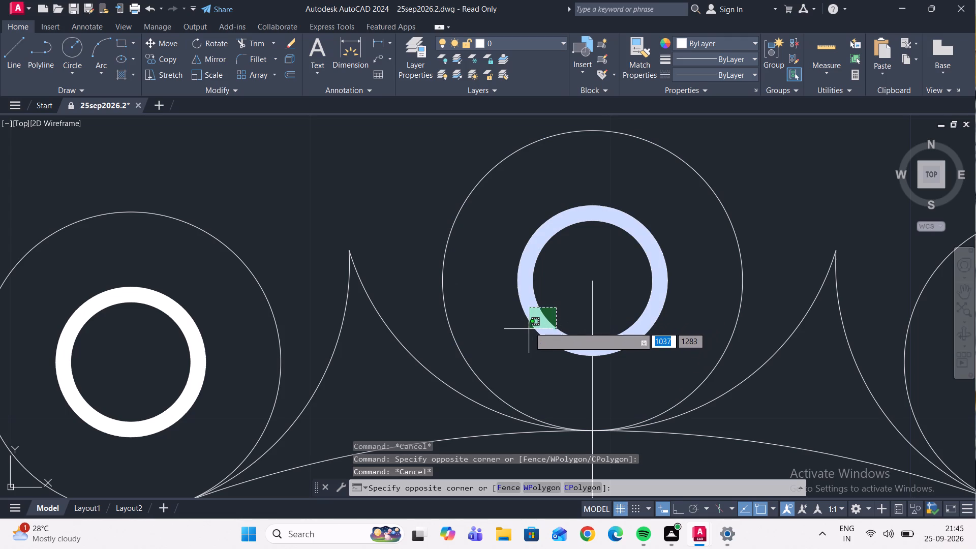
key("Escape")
Create a polar array of the rim-to-centre line in the top small circle around the wheel's centre.
left_click_drag(611, 371, 592, 378)
left_click(576, 386)
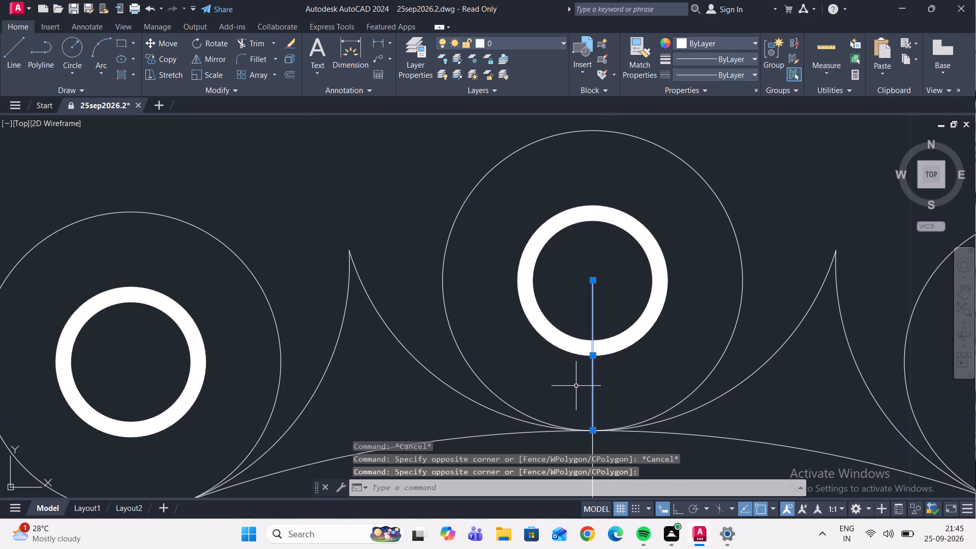
scroll(581, 342, "down", 2)
scroll(664, 412, "down", 1)
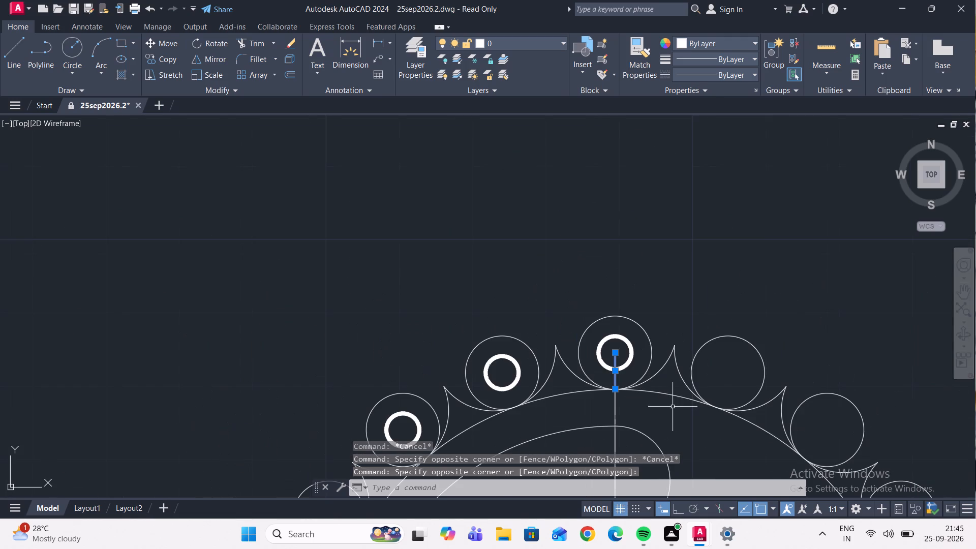
middle_click_drag(676, 407, 695, 267)
scroll(691, 276, "down", 1)
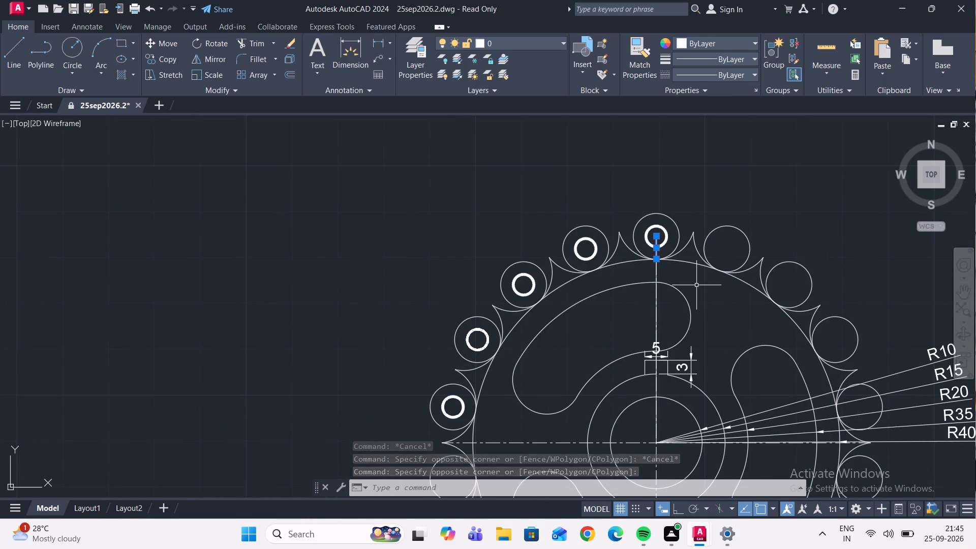
type("aar")
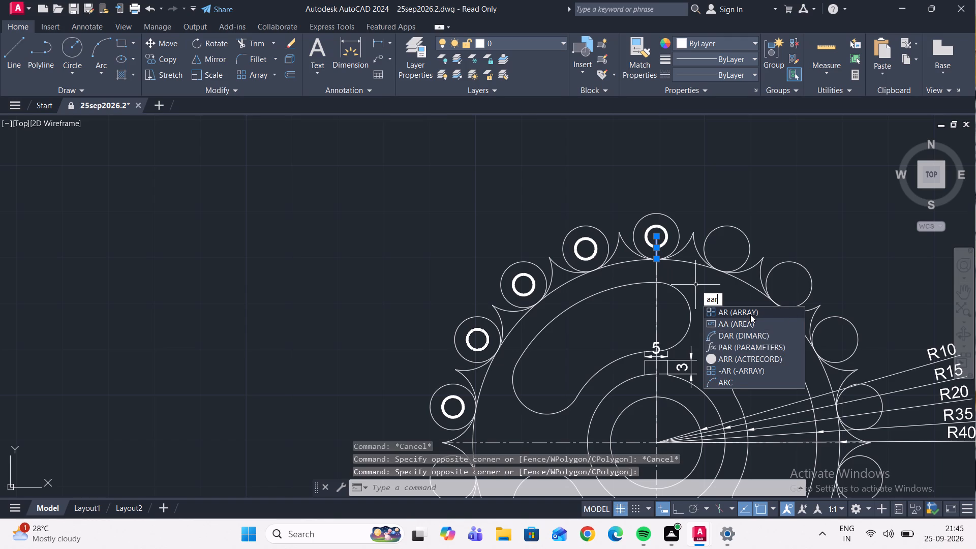
left_click(750, 313)
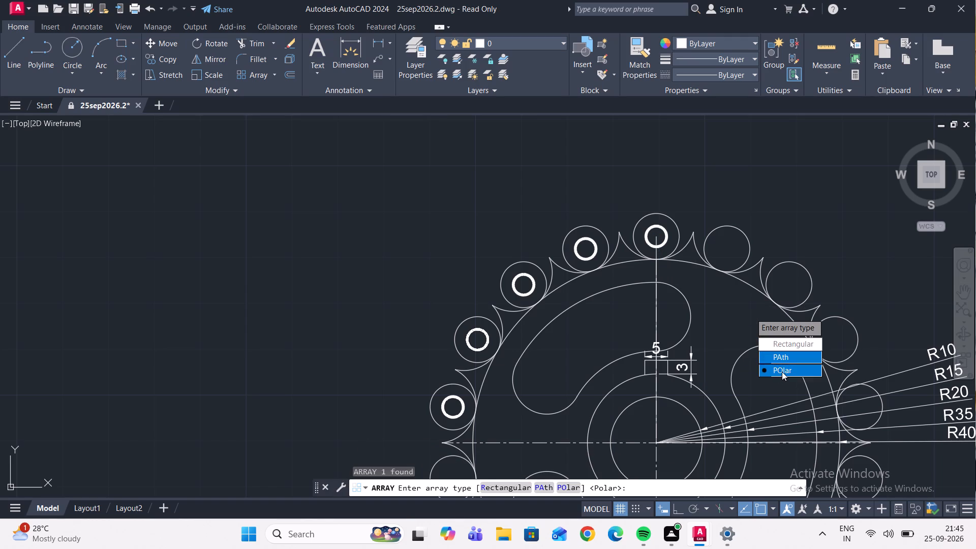
left_click_drag(782, 372, 750, 313)
scroll(654, 452, "up", 1)
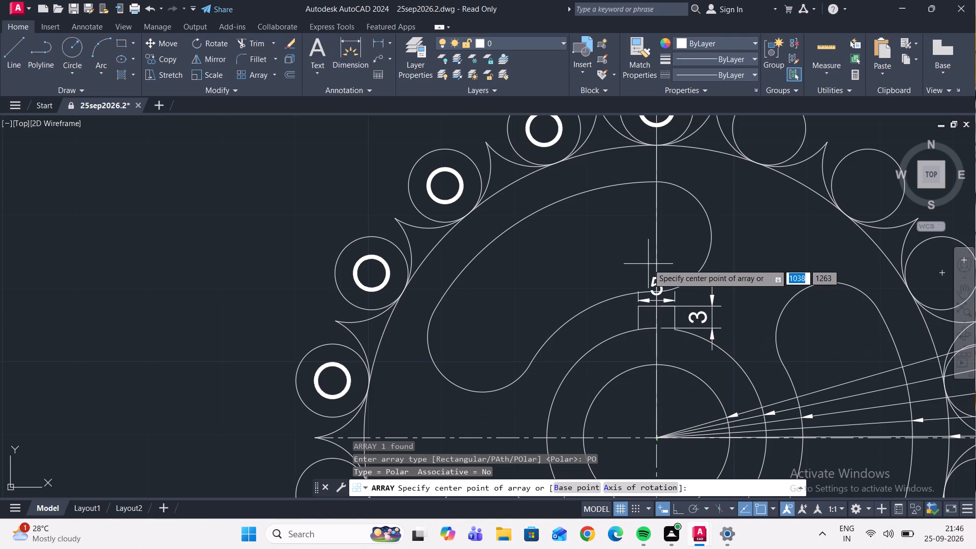
scroll(669, 347, "down", 3)
scroll(663, 379, "up", 1)
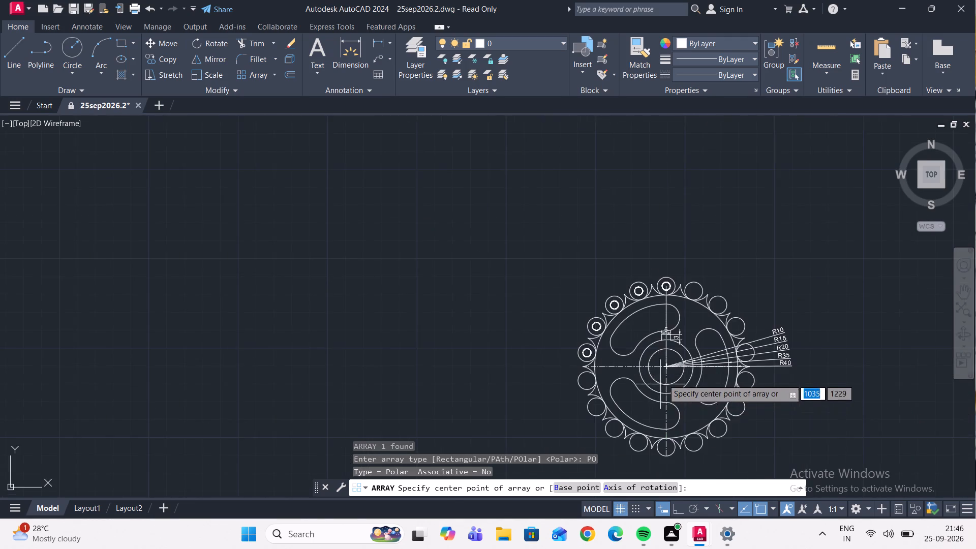
scroll(664, 377, "up", 2)
left_click(662, 348)
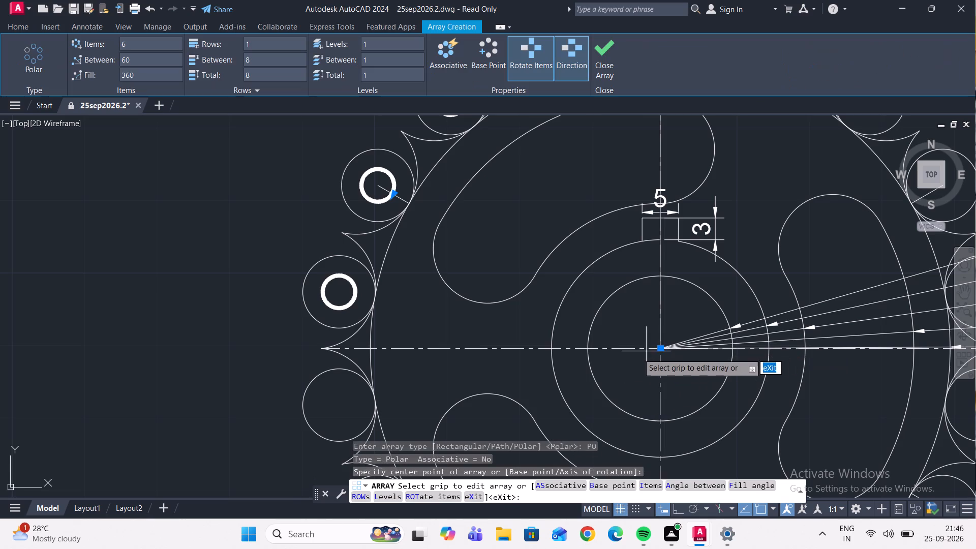
Set the polar array to 18 items and close the array.
scroll(594, 347, "down", 4)
scroll(609, 358, "up", 2)
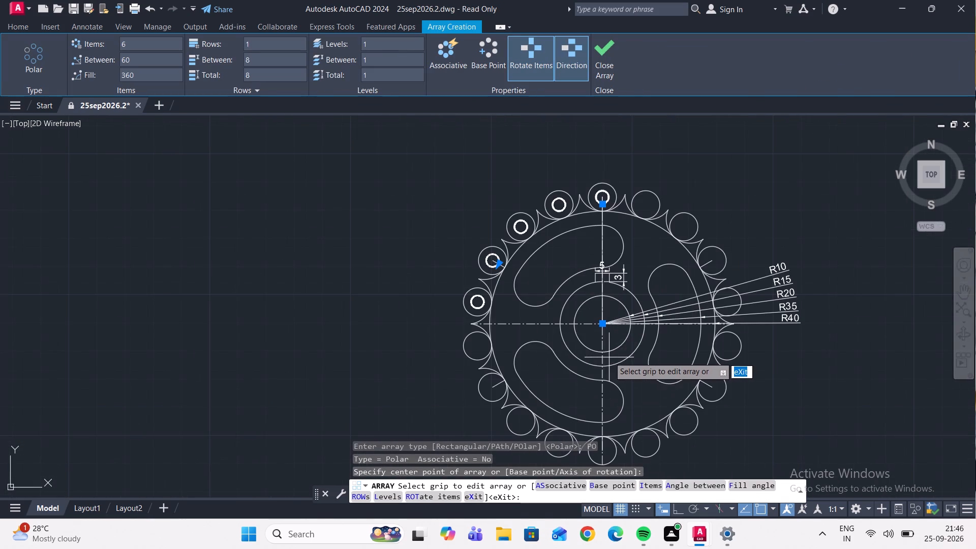
left_click(150, 48)
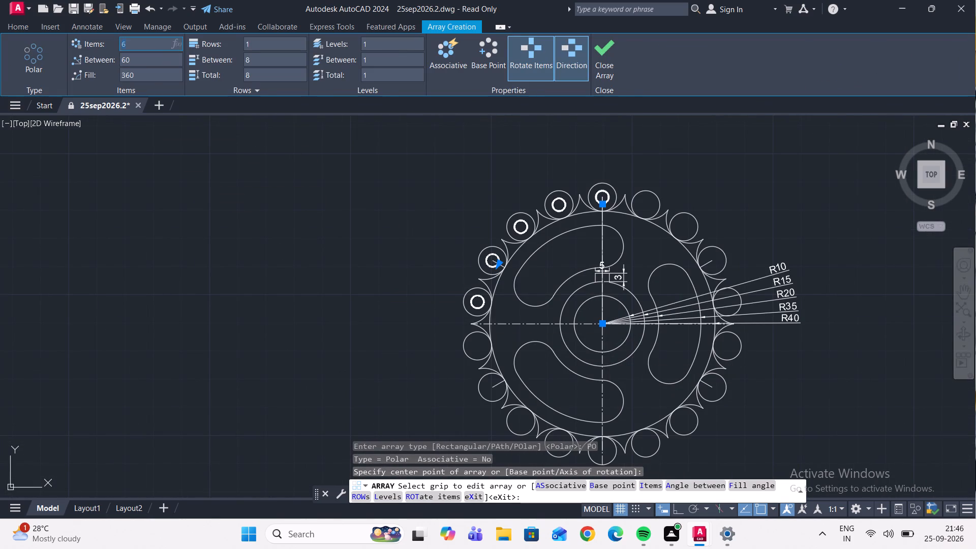
type("18")
key("Return")
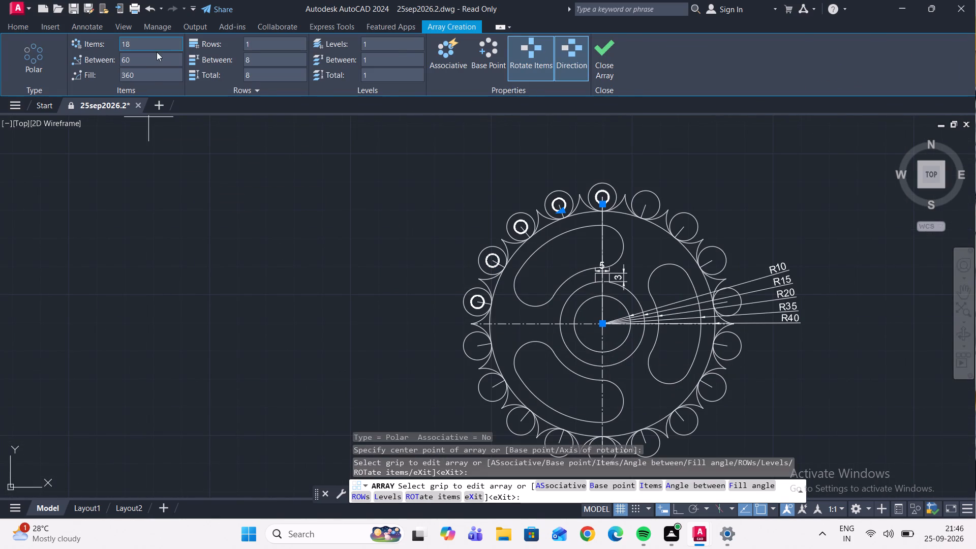
scroll(532, 253, "up", 3)
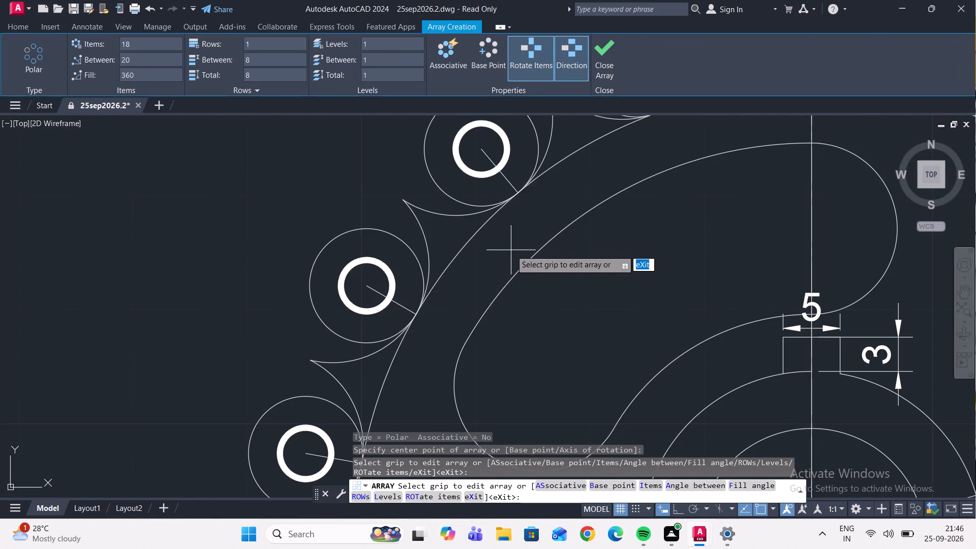
scroll(511, 250, "down", 1)
left_click(600, 57)
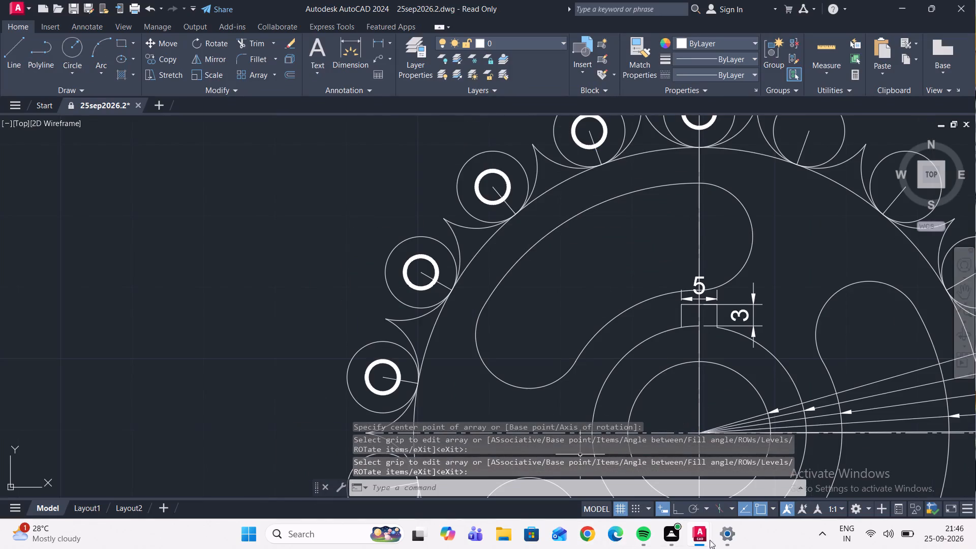
Switch to the Windows Bluetooth device settings and disconnect the Warrior audio device.
left_click(730, 529)
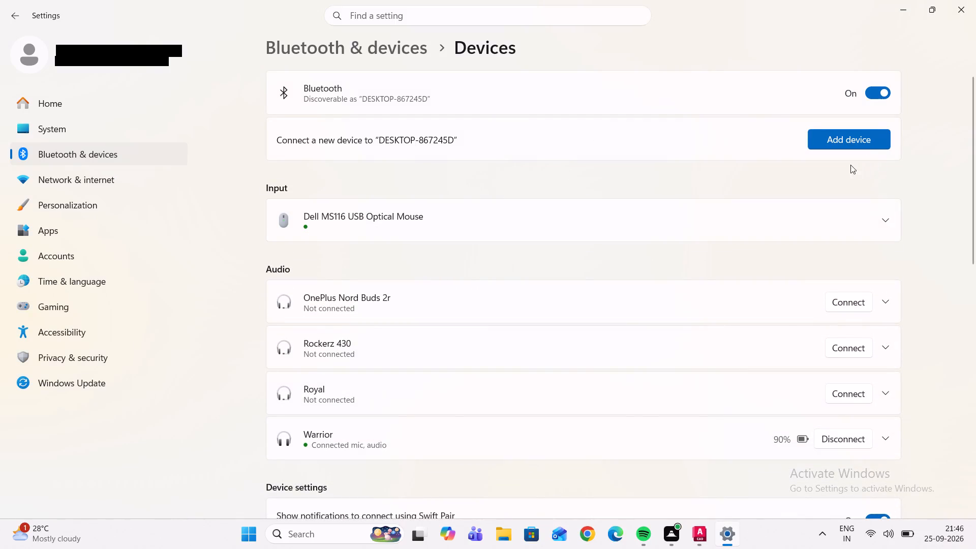
scroll(761, 291, "down", 1)
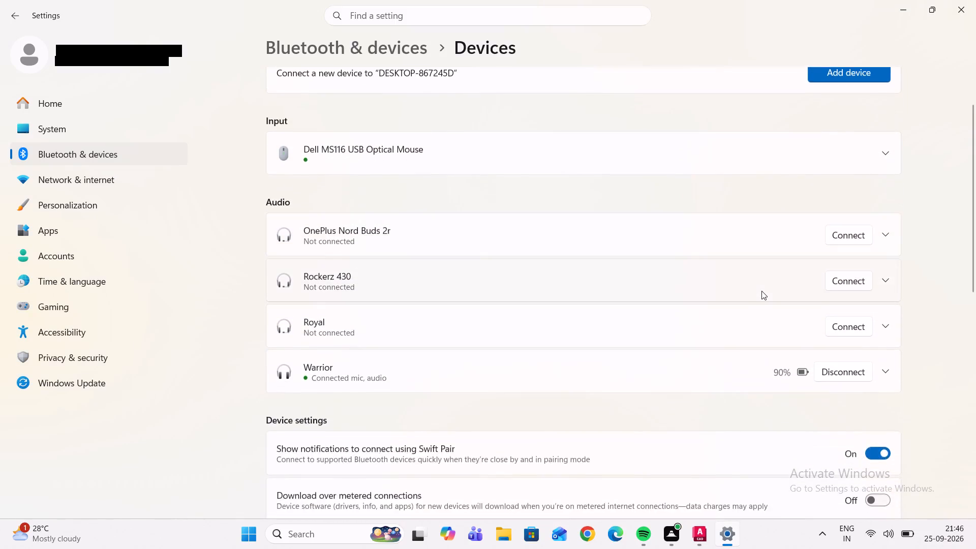
scroll(761, 291, "down", 1)
left_click(858, 306)
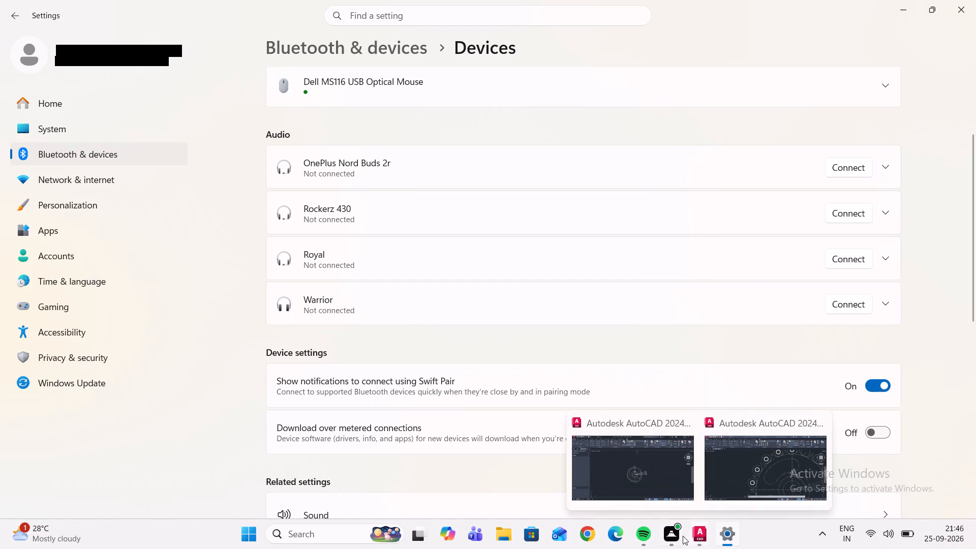
Switch back to AutoCAD and view both open windows of 25sep2026.2, including the one with the edited wheel.
left_click(697, 535)
left_click(656, 456)
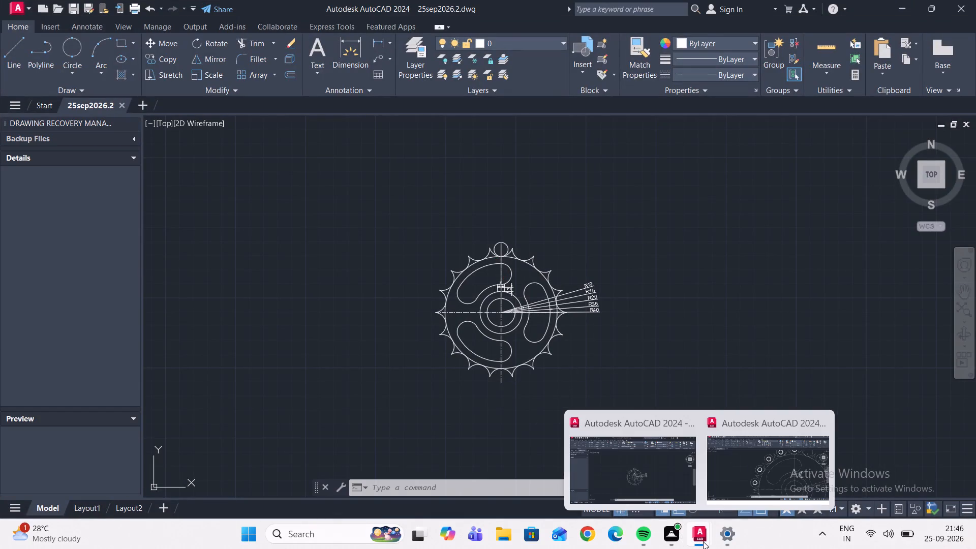
left_click(754, 481)
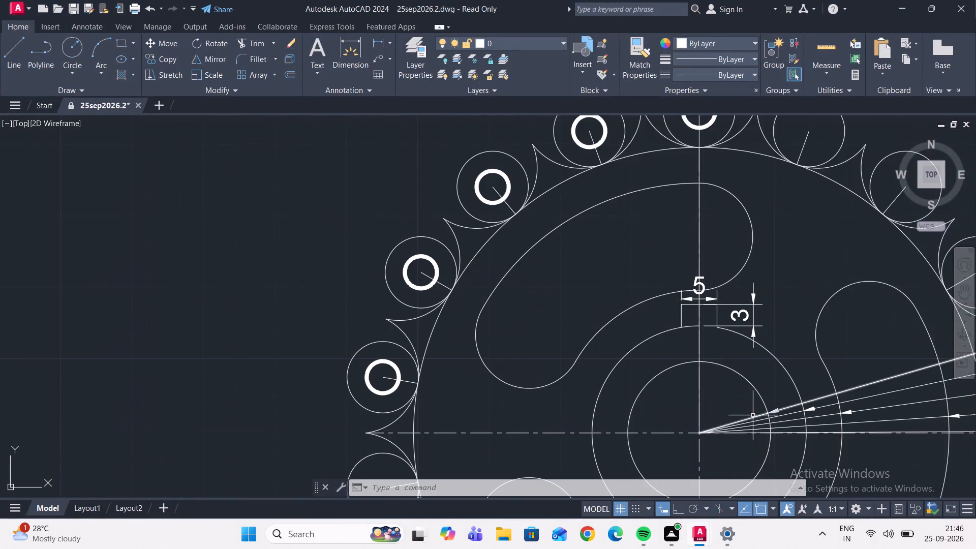
scroll(753, 415, "down", 2)
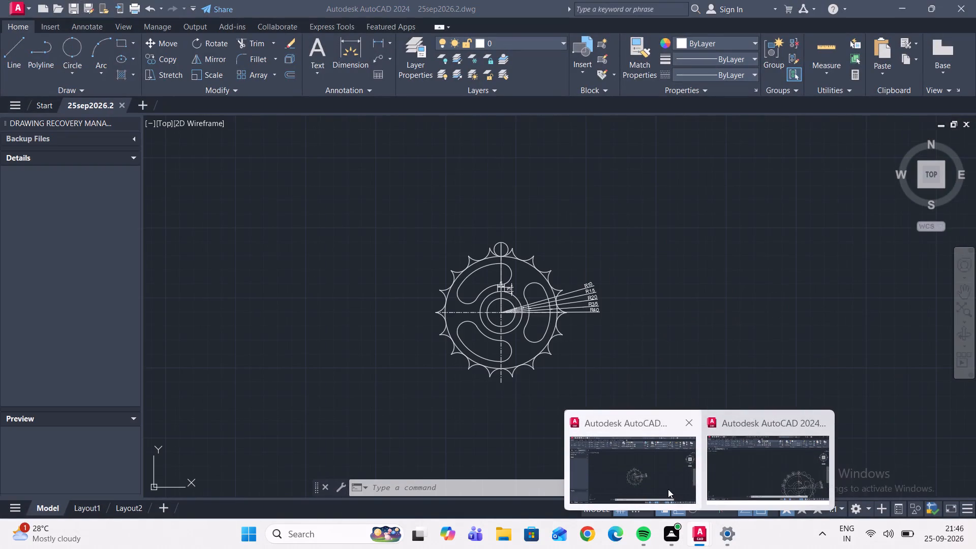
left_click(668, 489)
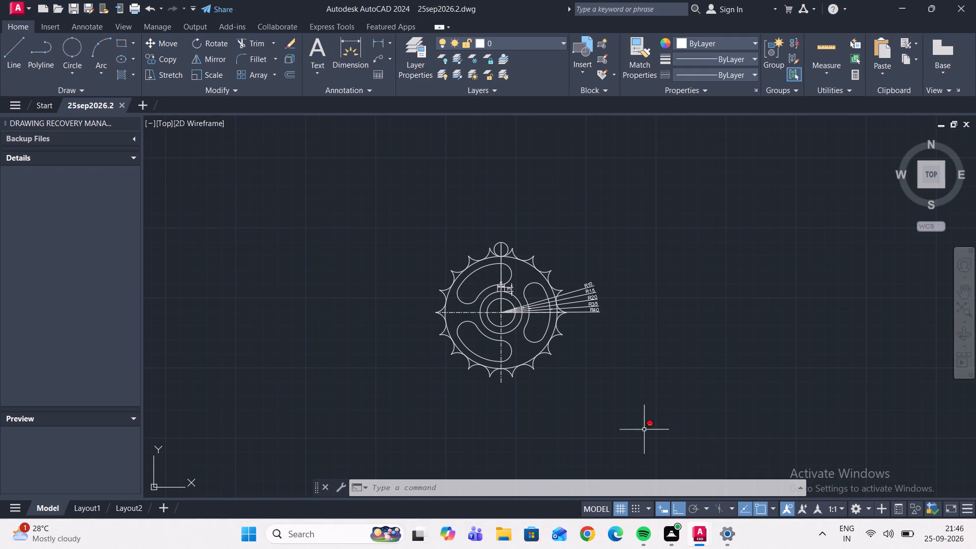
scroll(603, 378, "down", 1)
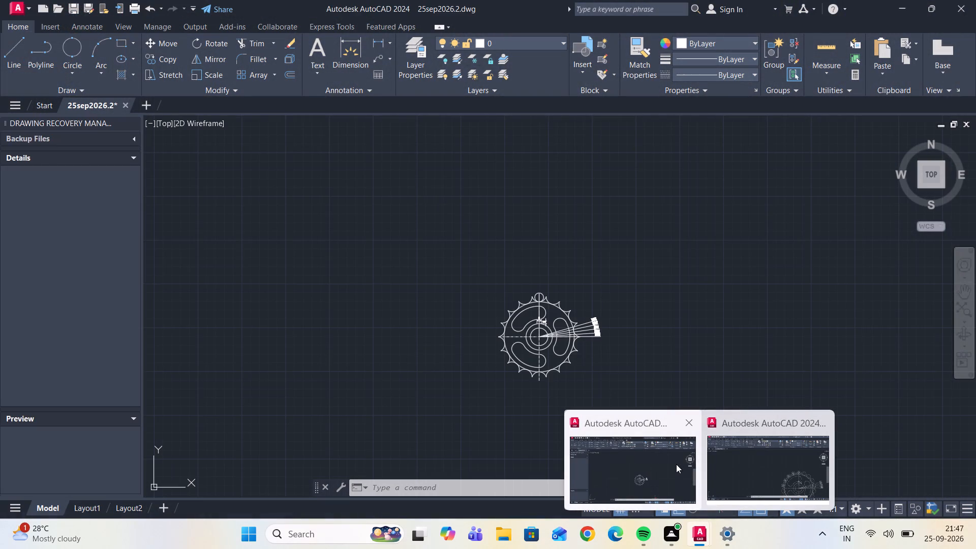
Switch to the read-only 25sep2026.2 window and centre a donut, inside diameter 4, outside 5, in the left rim circle just below the horizontal centreline.
left_click(722, 464)
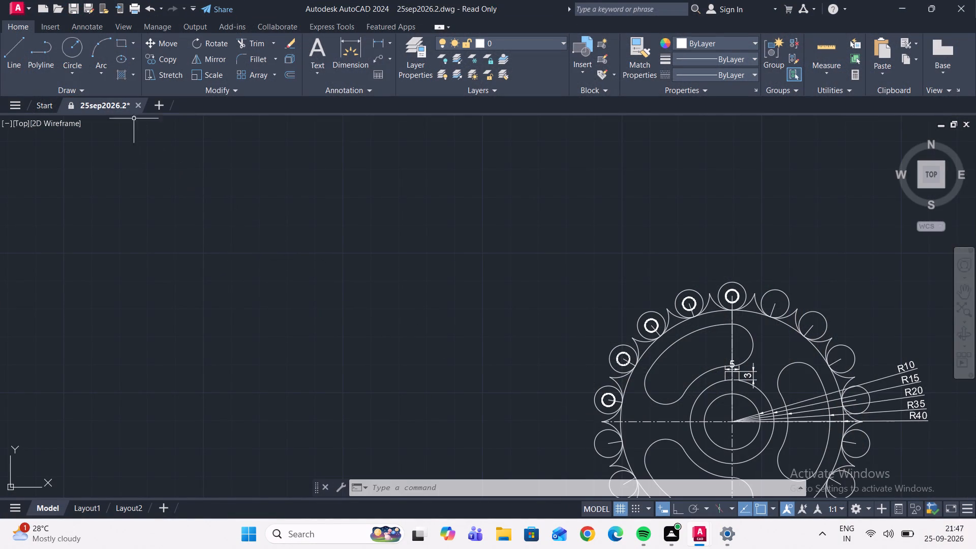
middle_click_drag(729, 397, 562, 350)
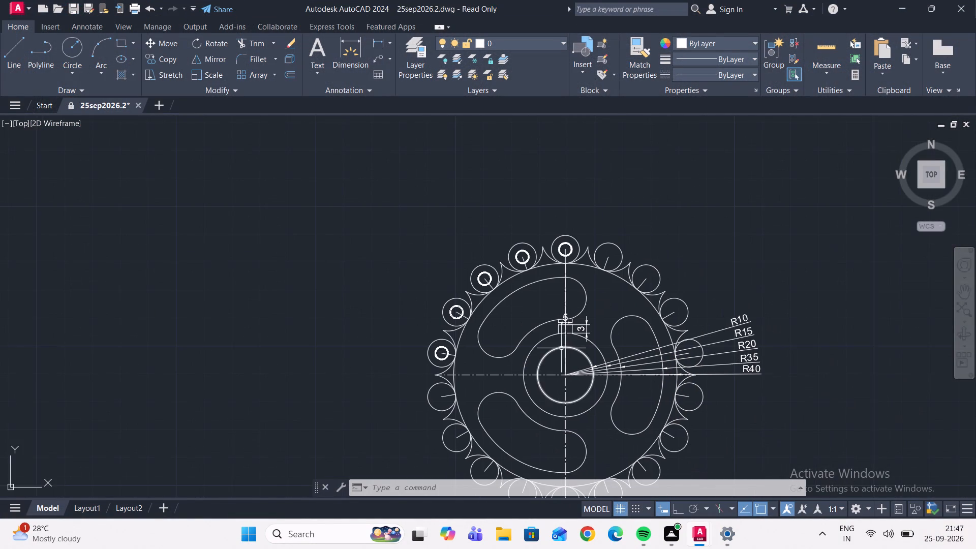
scroll(445, 377, "up", 1)
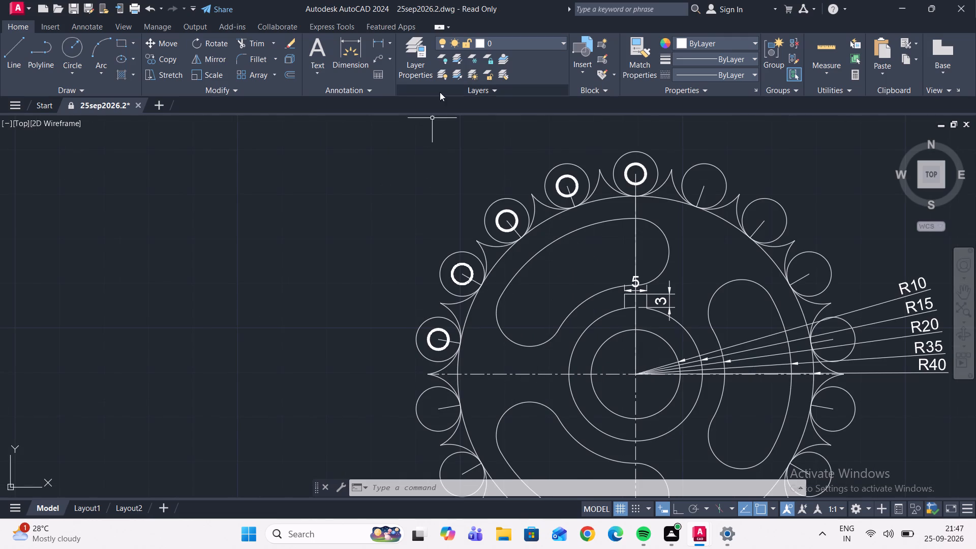
type("do")
left_click(437, 261)
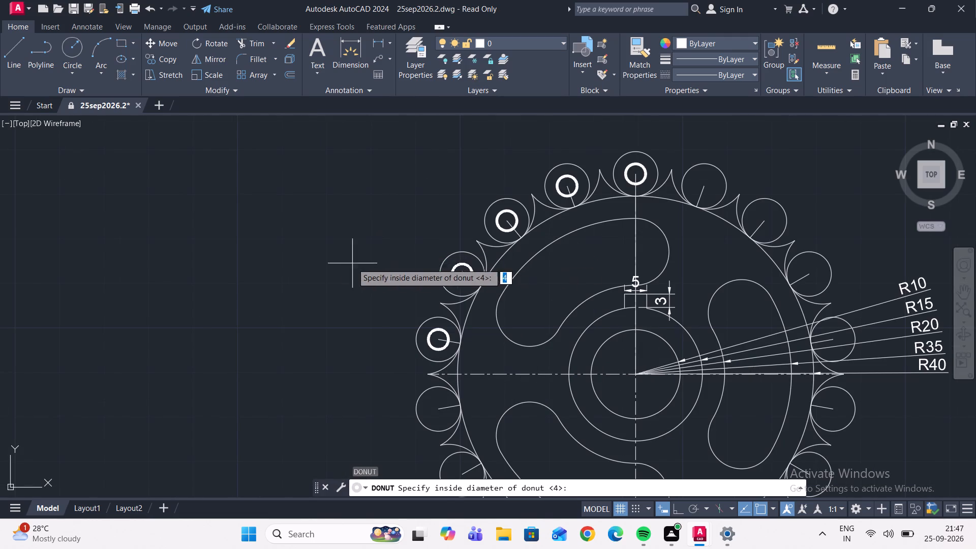
key("Return")
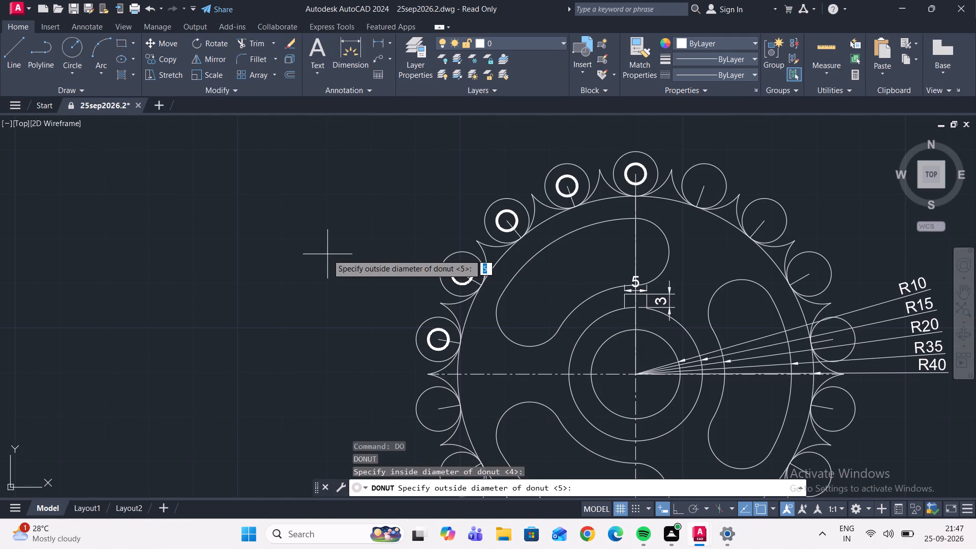
key("Return")
scroll(438, 410, "up", 2)
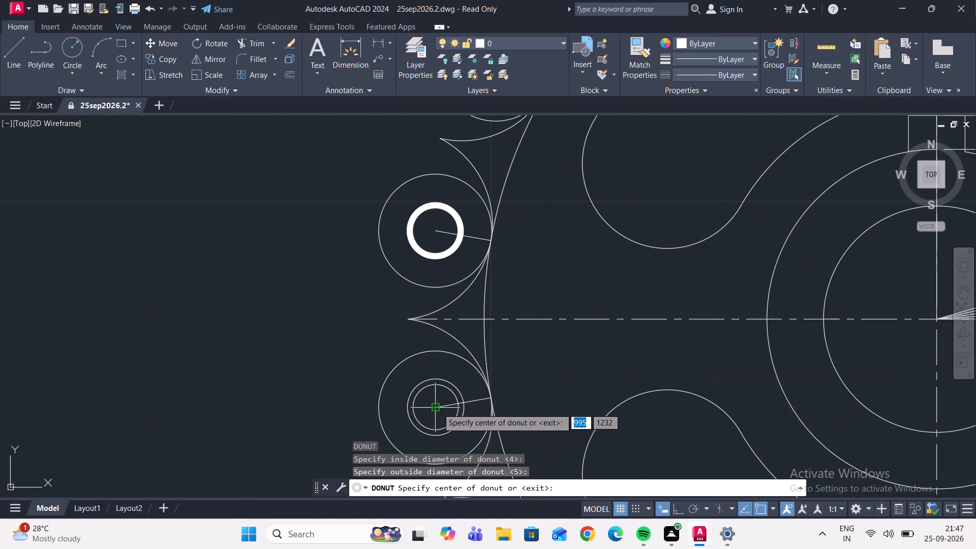
left_click(438, 409)
scroll(415, 314, "down", 2)
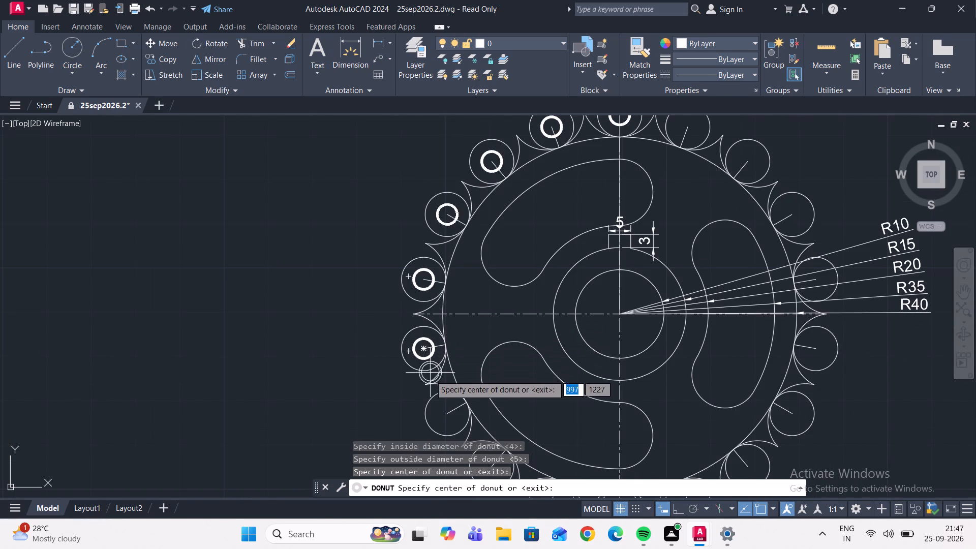
key("Escape")
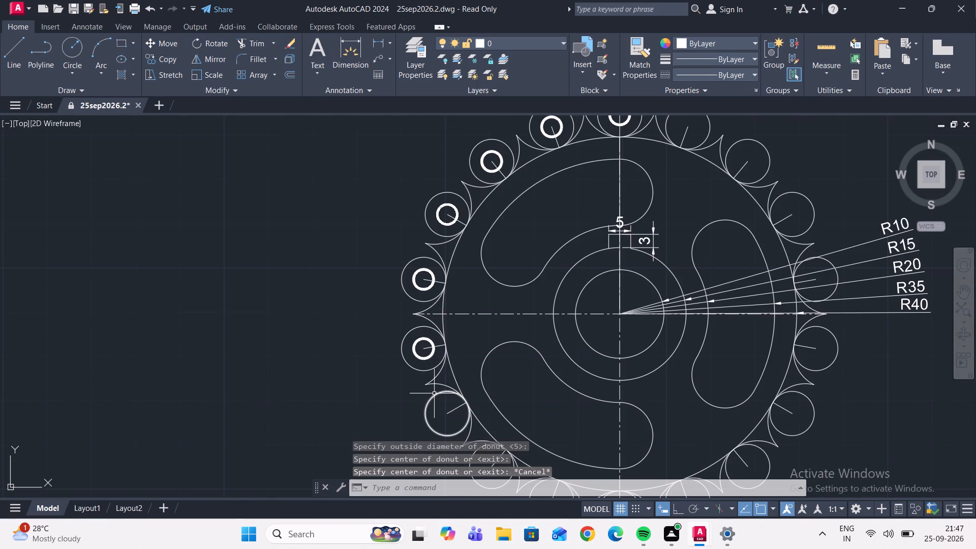
Centre donuts with inside diameter 4 and outside diameter 5 in the next two rim circles on the wheel's lower left.
type("don")
left_click(484, 423)
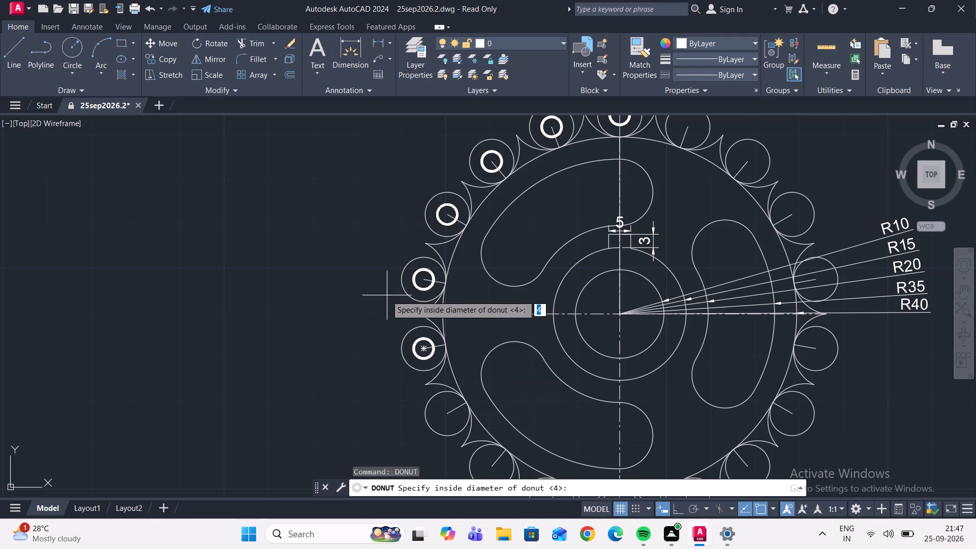
key("Return")
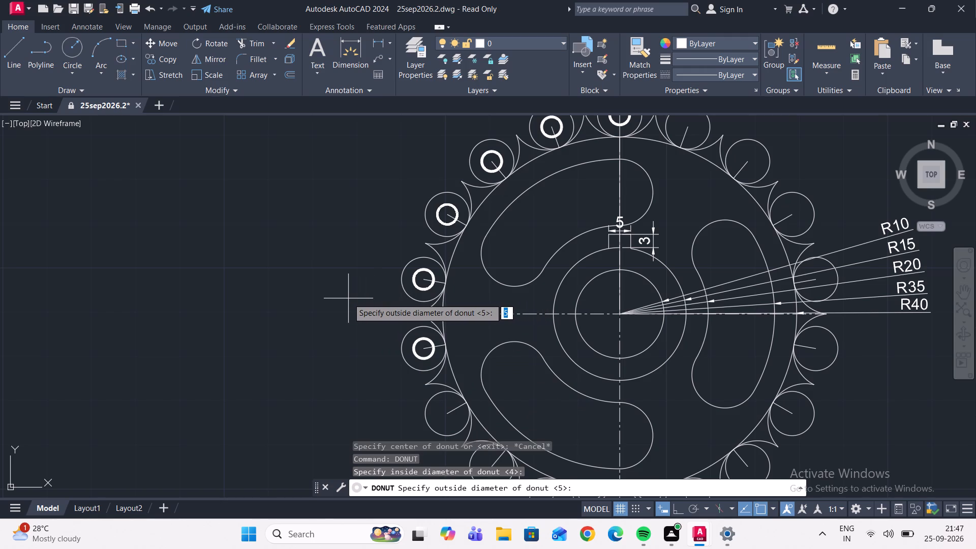
key("Return")
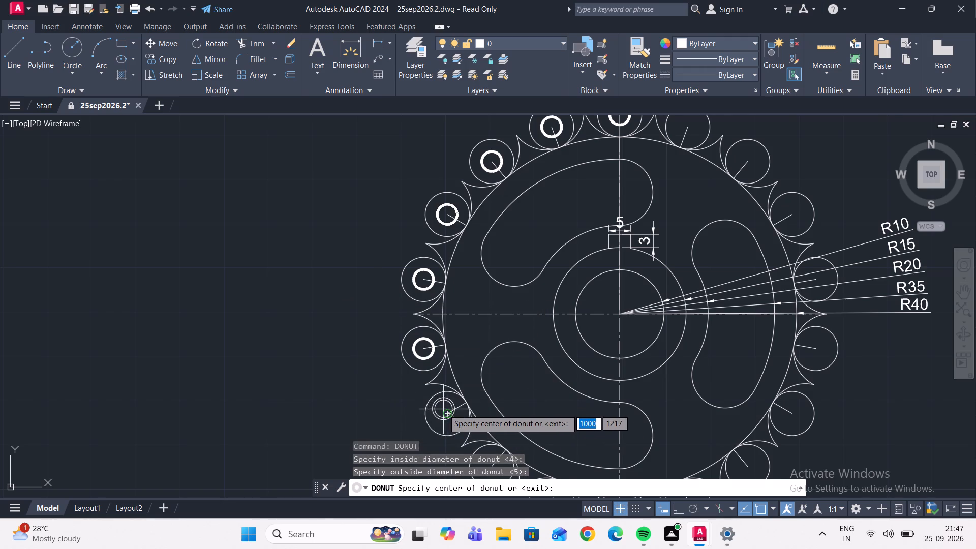
scroll(443, 409, "up", 2)
left_click(448, 420)
scroll(394, 349, "down", 1)
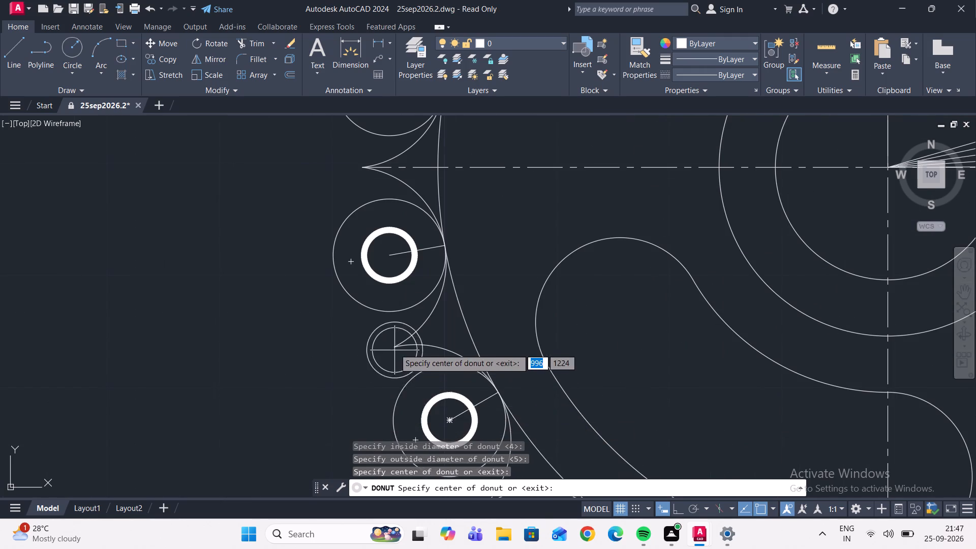
scroll(394, 349, "down", 2)
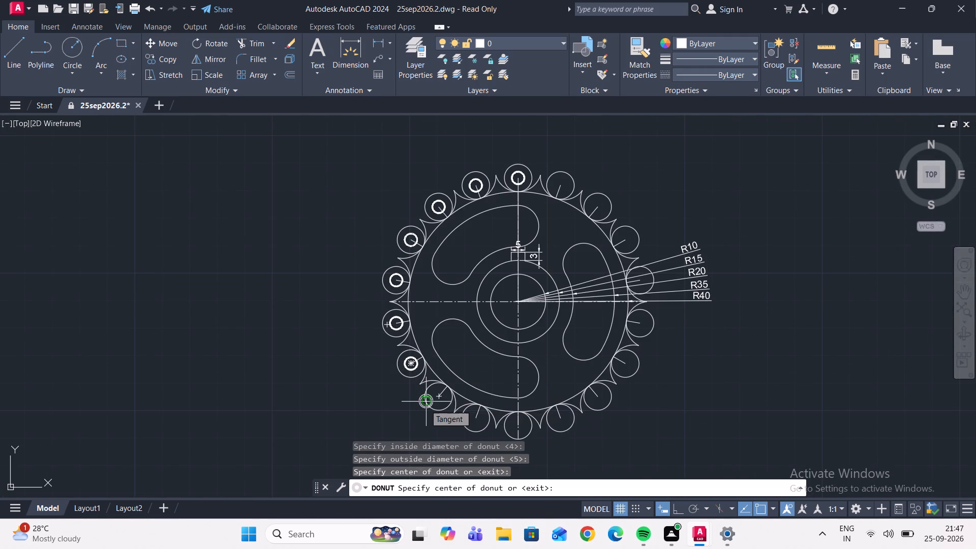
scroll(425, 404, "up", 2)
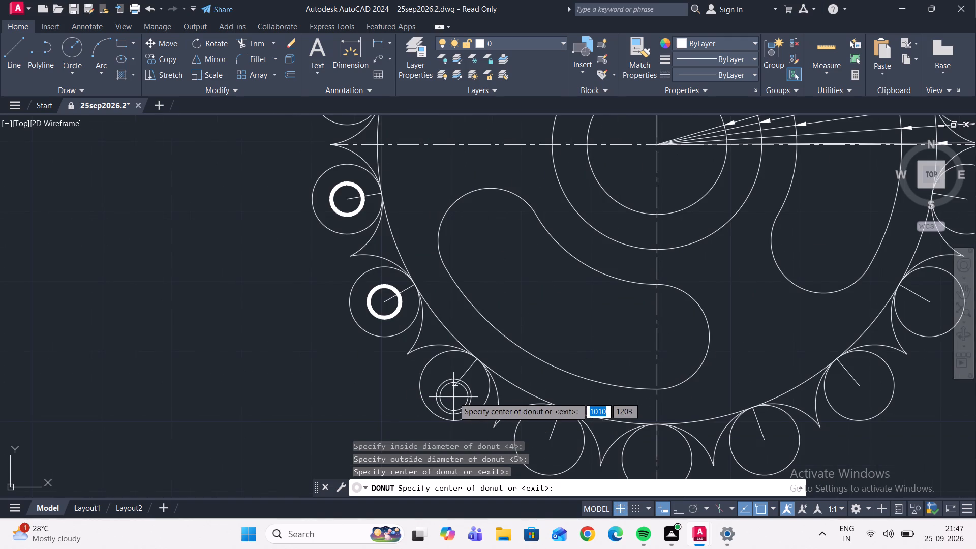
left_click(456, 387)
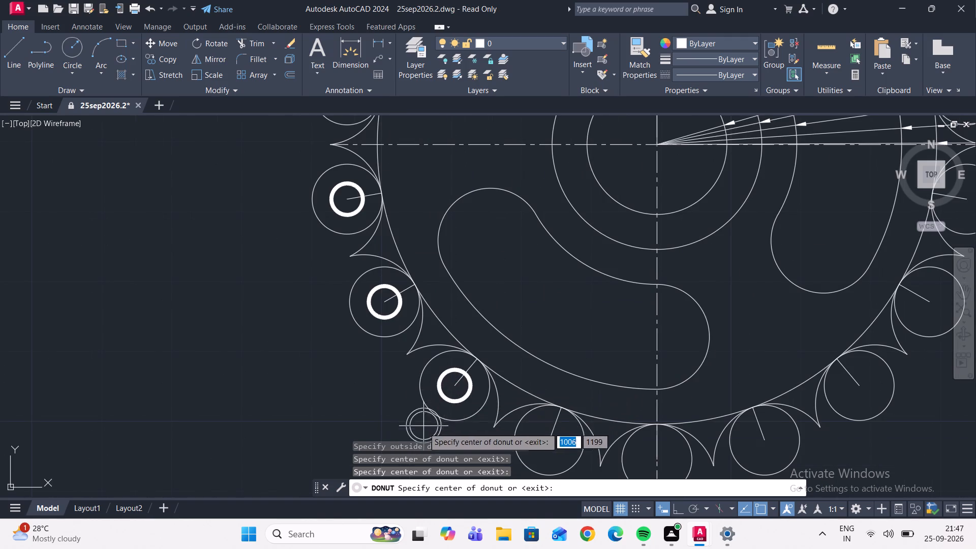
Centre the same size of donut in the wheel's bottom rim circle and in the circles on either side of it.
scroll(441, 378, "down", 2)
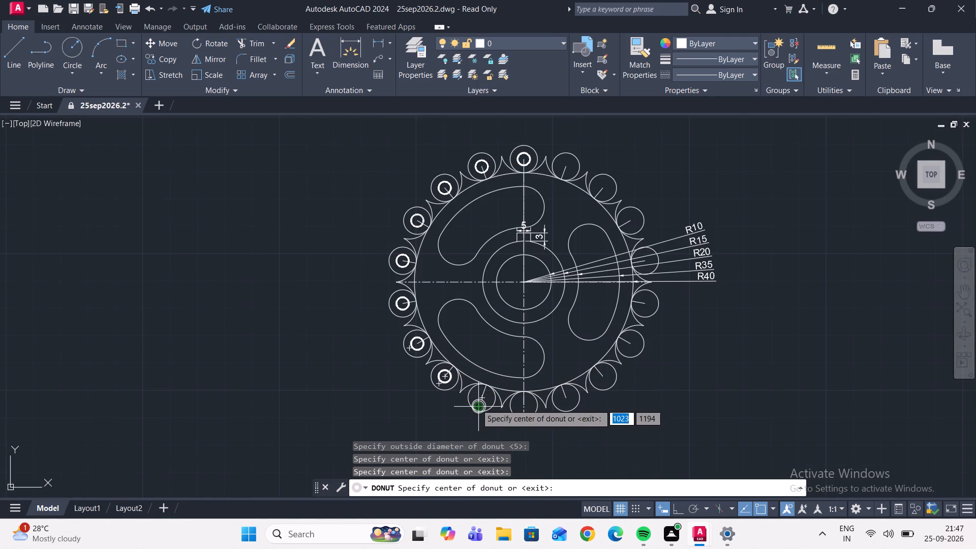
scroll(476, 404, "up", 5)
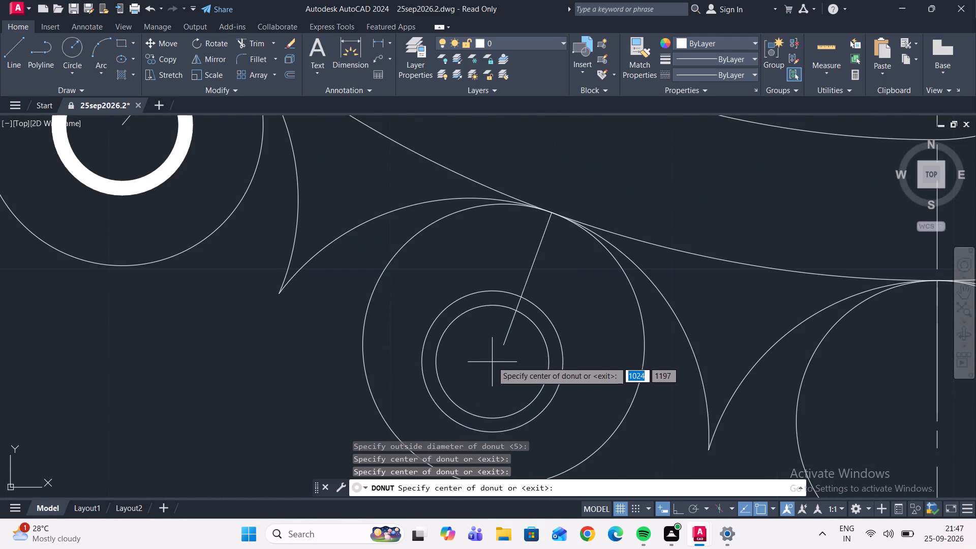
left_click(504, 346)
scroll(499, 393, "down", 3)
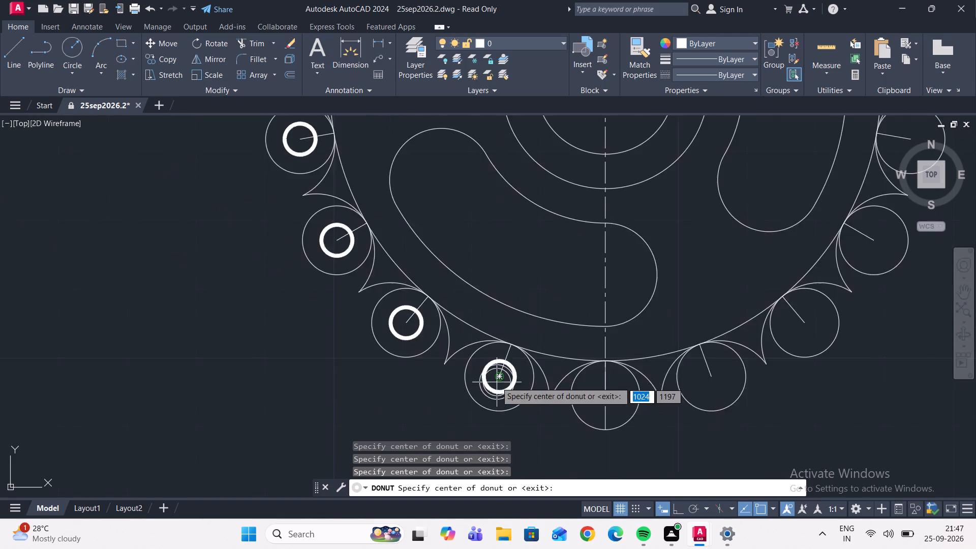
scroll(496, 382, "down", 1)
scroll(567, 393, "up", 2)
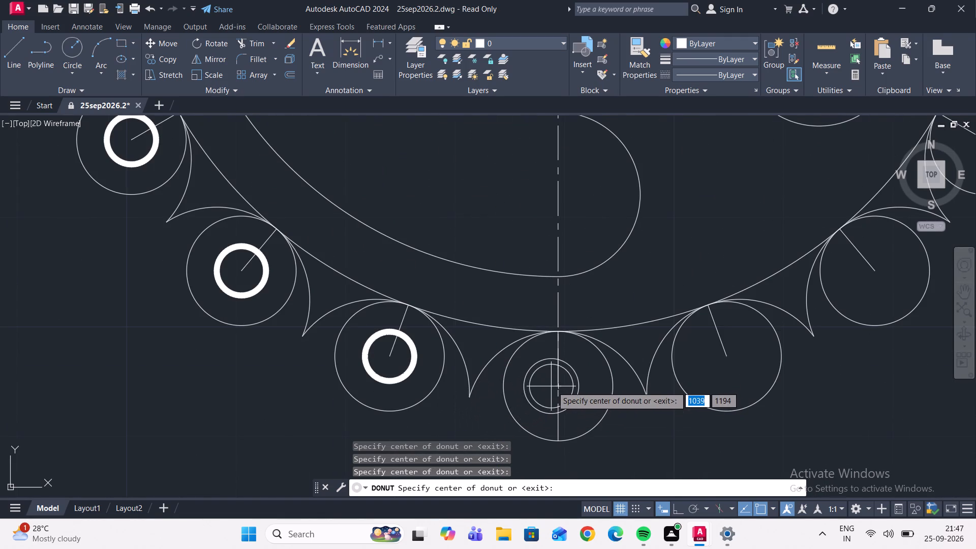
left_click(556, 385)
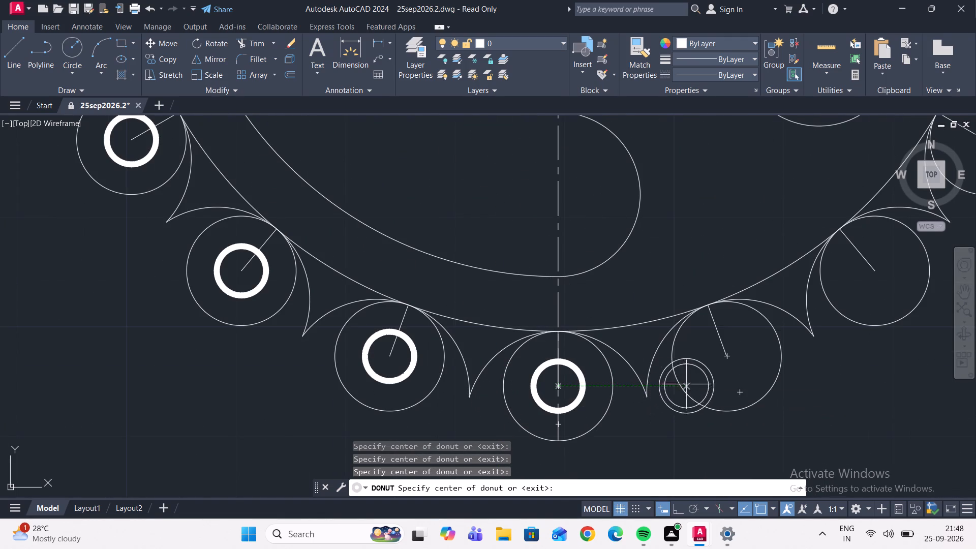
left_click(725, 358)
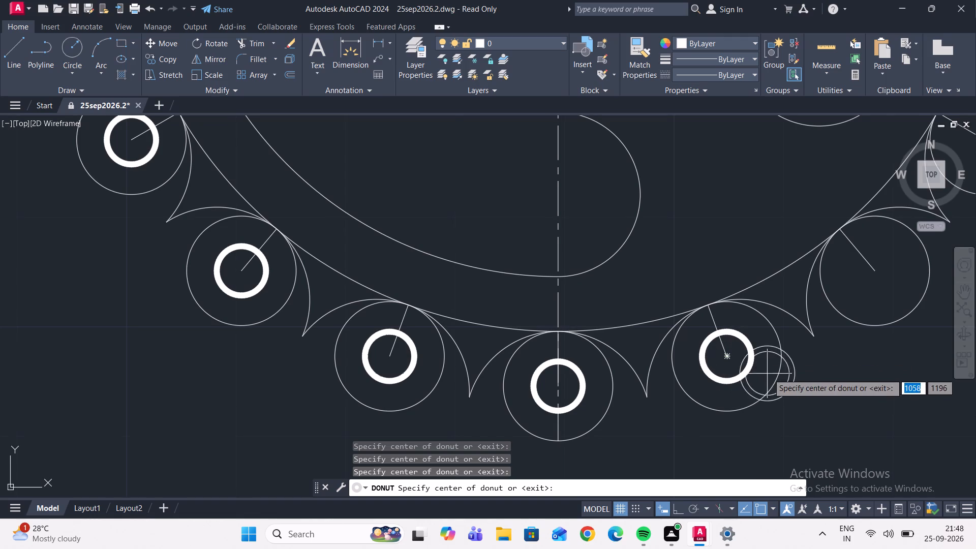
Centre matching donuts in the next two rim circles going up the wheel's lower right.
middle_click_drag(806, 386, 663, 438)
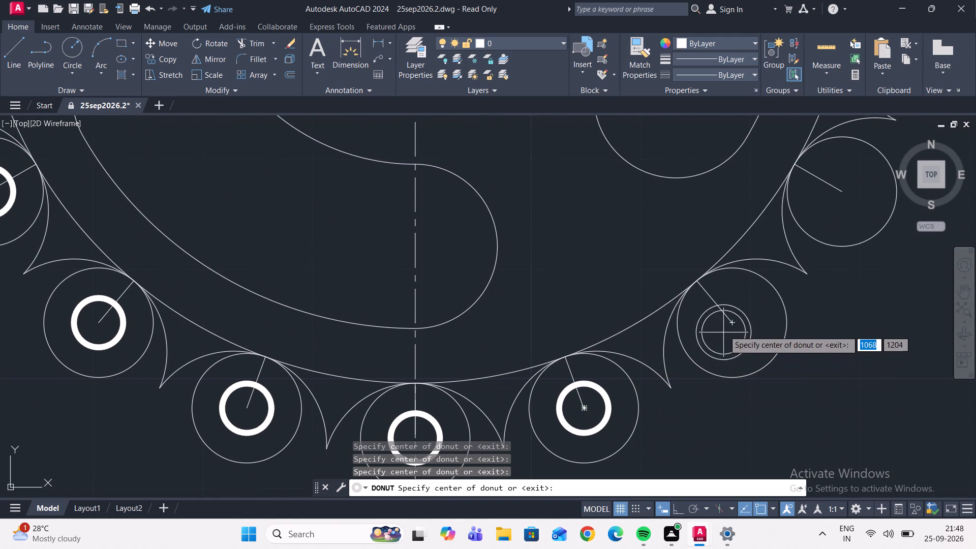
left_click(732, 322)
scroll(783, 367, "down", 2)
middle_click_drag(787, 371, 731, 412)
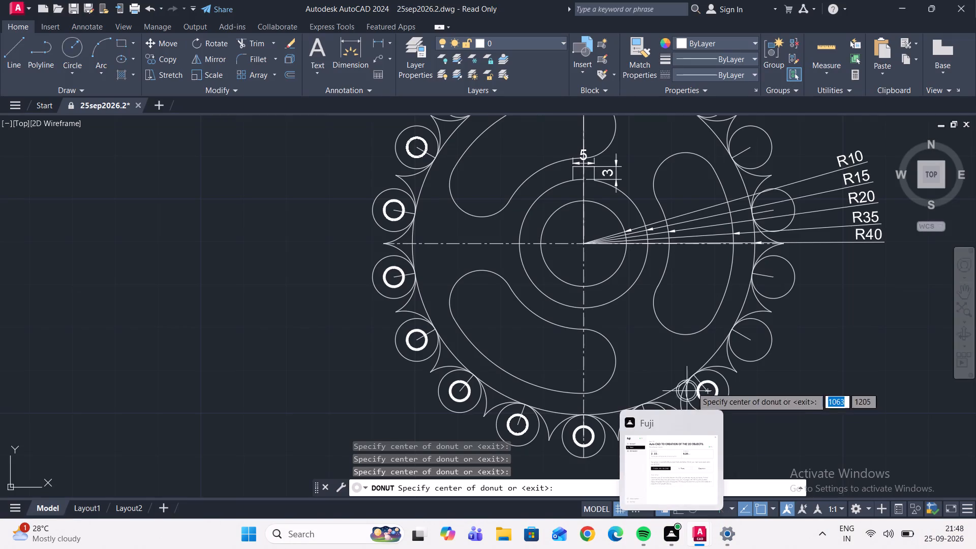
scroll(749, 339, "up", 2)
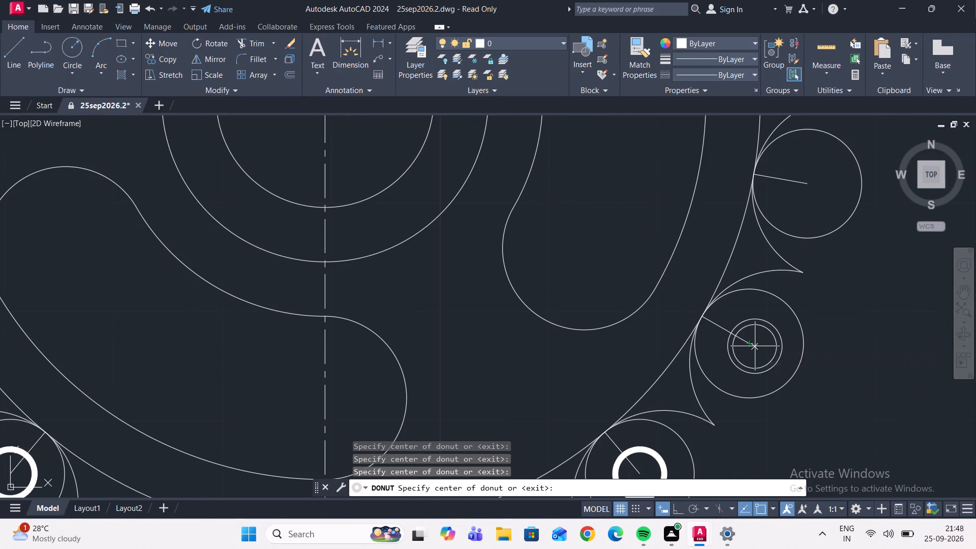
left_click(752, 342)
Centre matching donuts in the two right-hand rim circles just below and just above the horizontal centreline.
scroll(775, 330, "down", 2)
middle_click_drag(801, 329, 769, 400)
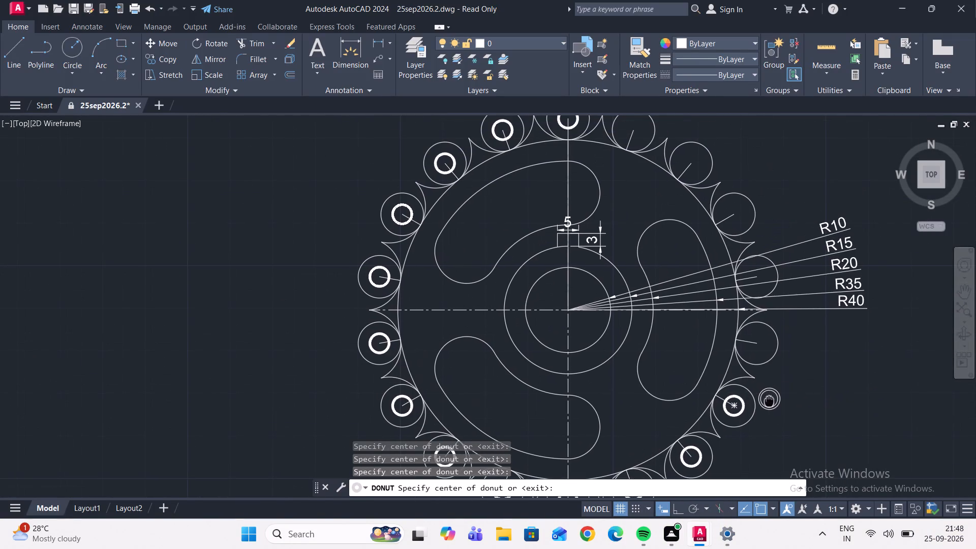
scroll(758, 354, "up", 2)
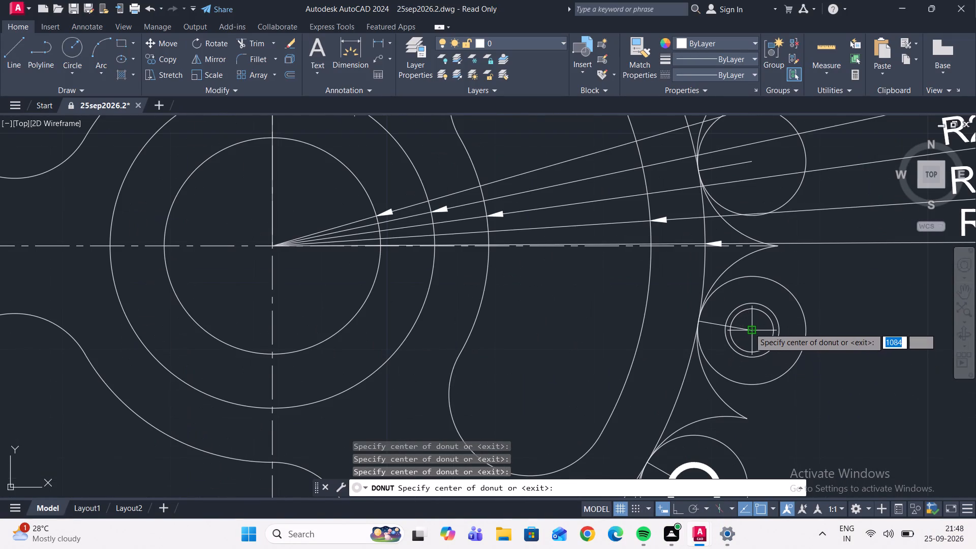
left_click(749, 328)
scroll(768, 347, "down", 2)
middle_click_drag(767, 340, 759, 383)
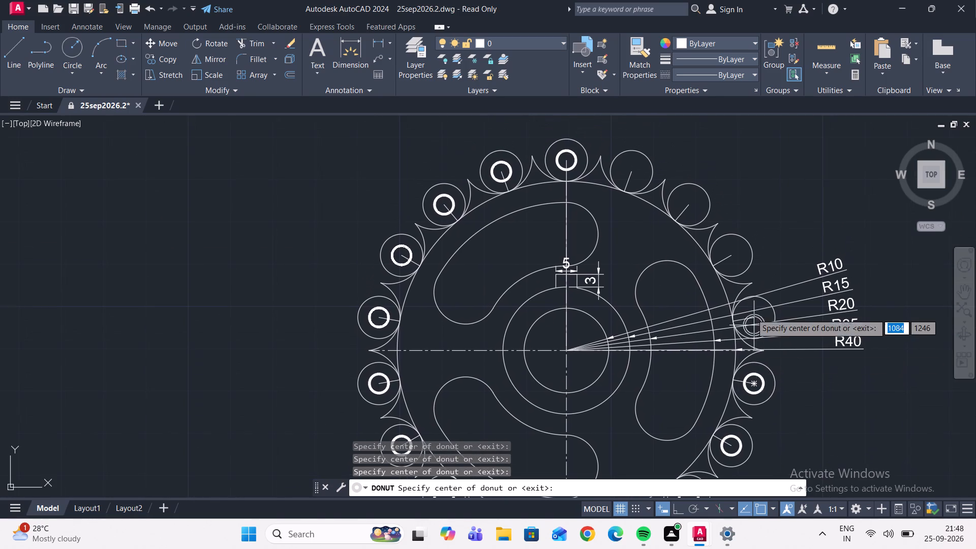
scroll(751, 318, "up", 4)
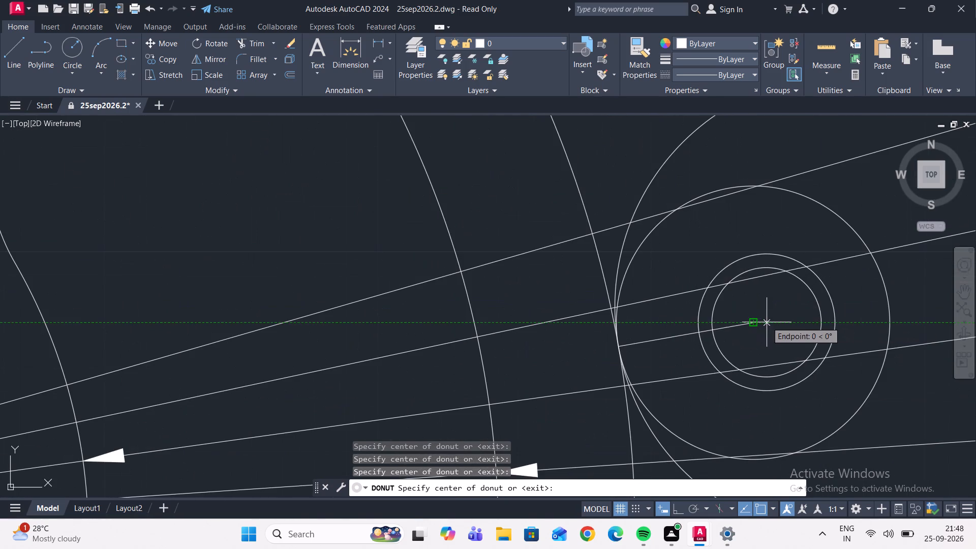
left_click(756, 323)
Centre matching donuts in the three remaining empty rim circles on the wheel's upper right and end the Donut command.
scroll(772, 301, "down", 3)
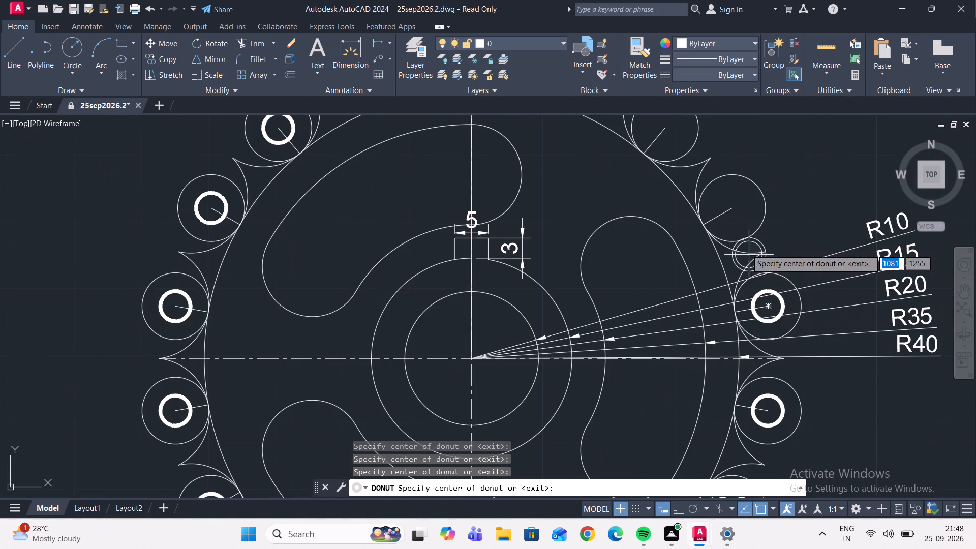
scroll(729, 211, "up", 1)
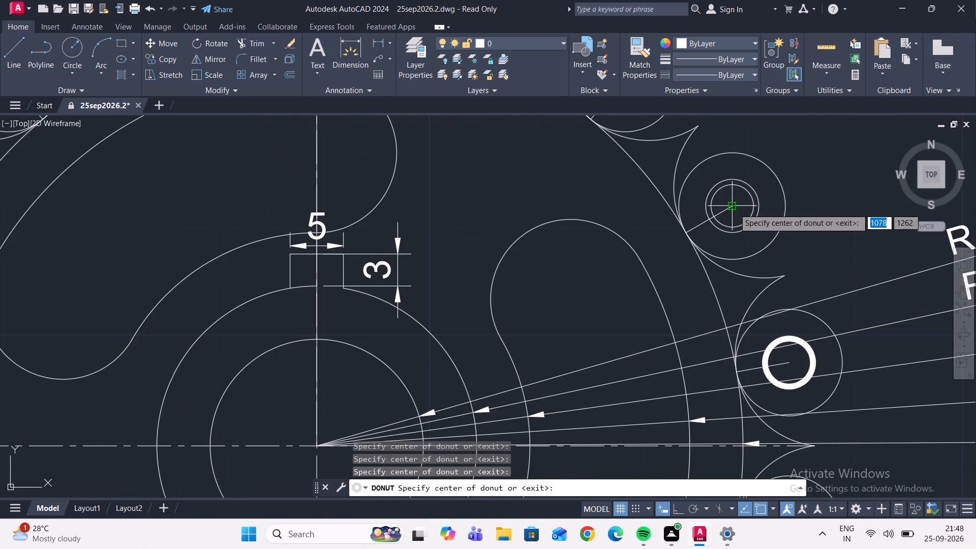
left_click(734, 205)
scroll(756, 235, "down", 3)
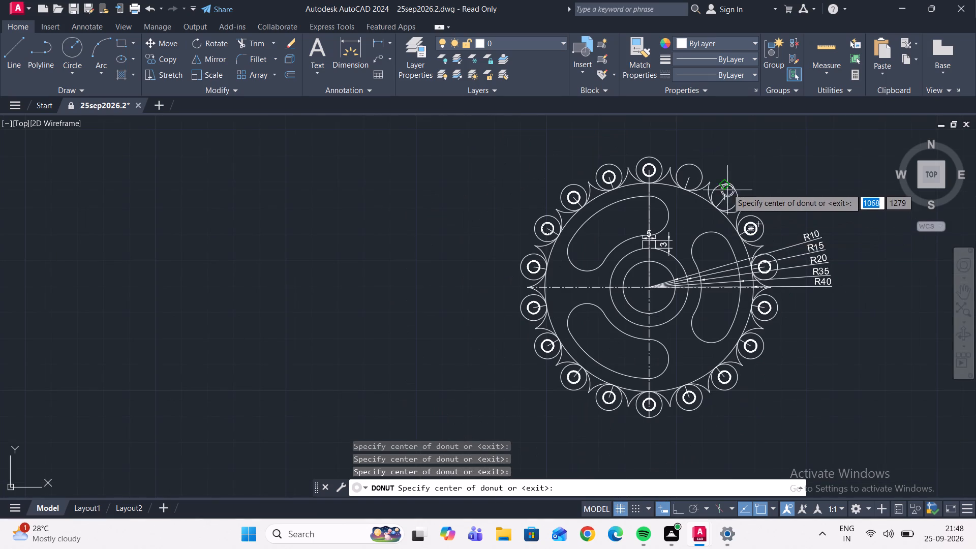
scroll(722, 196, "up", 4)
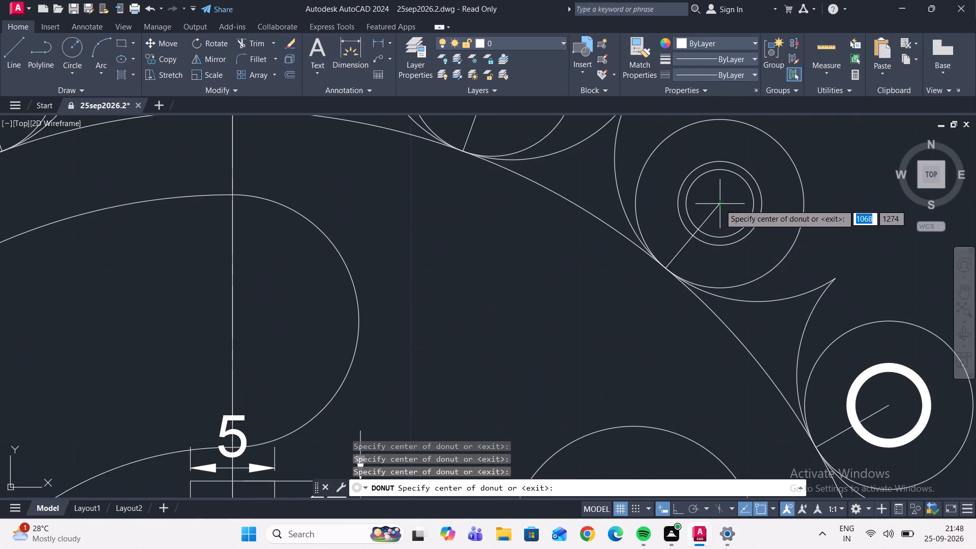
left_click(721, 203)
scroll(780, 200, "down", 3)
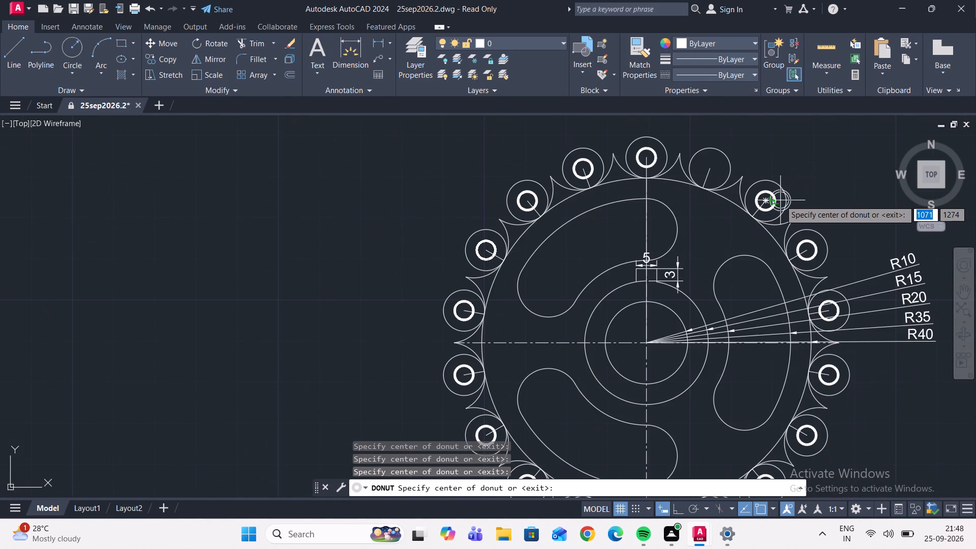
scroll(711, 171, "up", 1)
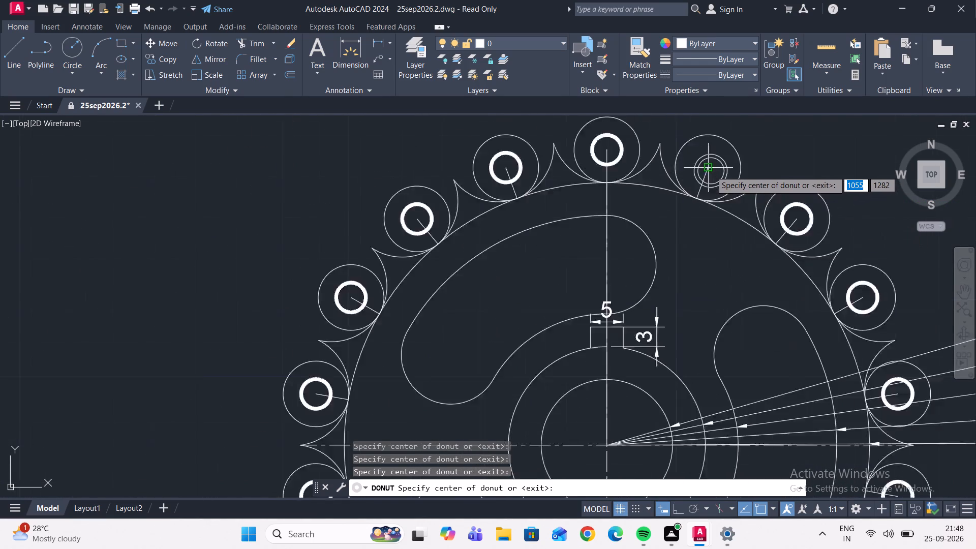
scroll(711, 171, "up", 2)
left_click(701, 161)
scroll(765, 198, "down", 4)
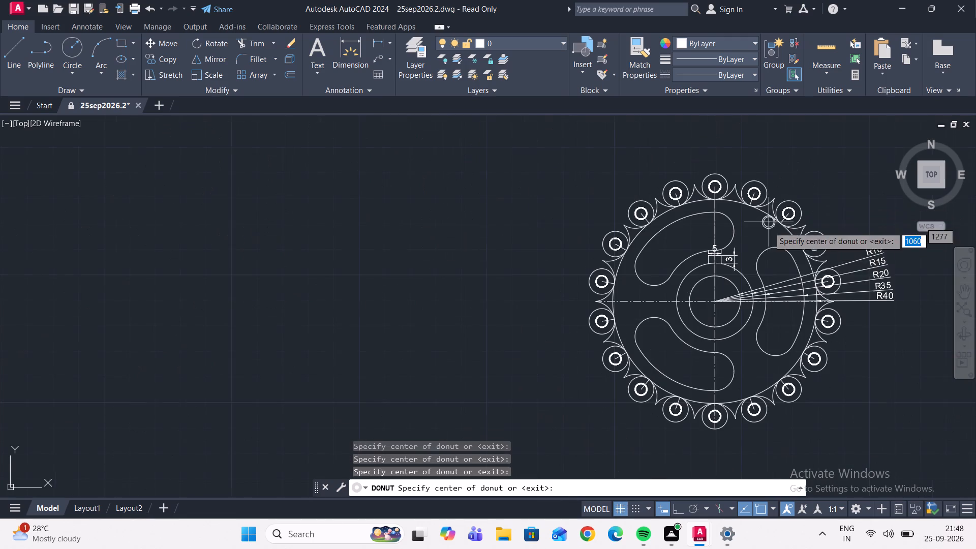
key("Escape")
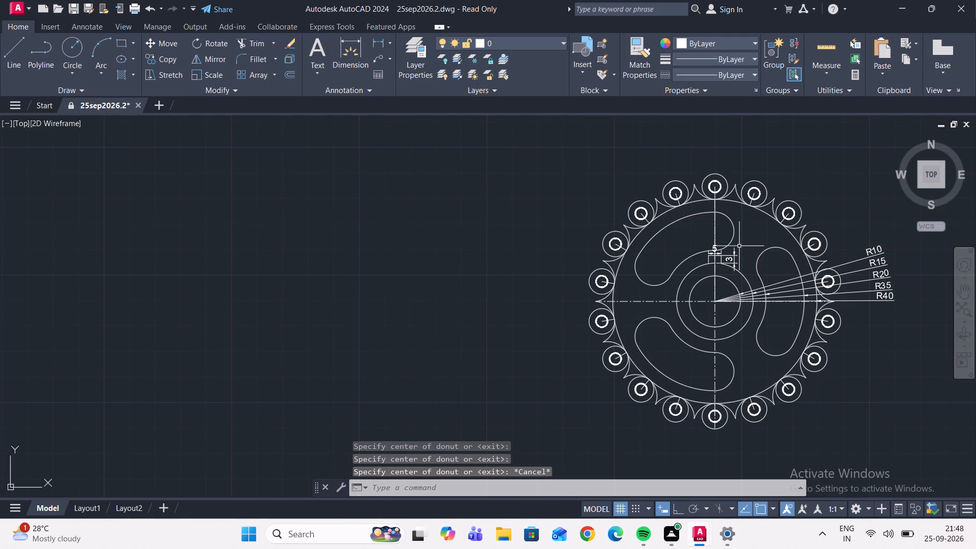
middle_click_drag(739, 243, 655, 237)
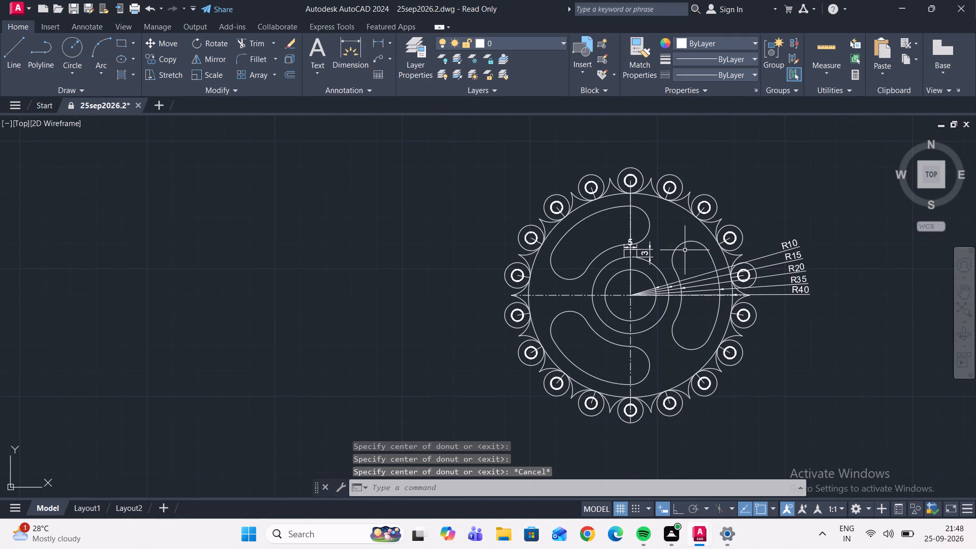
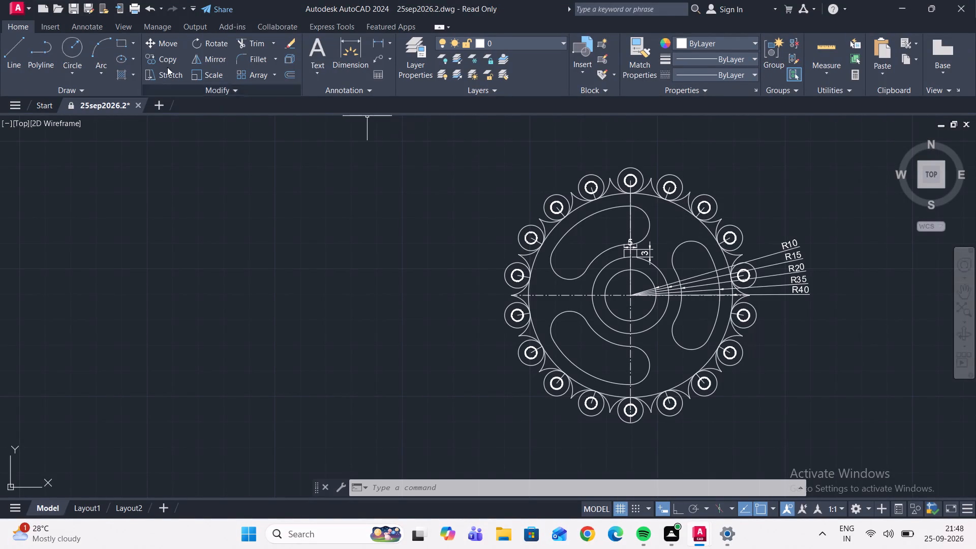
Draw a radius 8 circle outside the rim, tangent to the wheel's top rim circle and its left neighbour, using Tan, Tan, Radius.
left_click(81, 70)
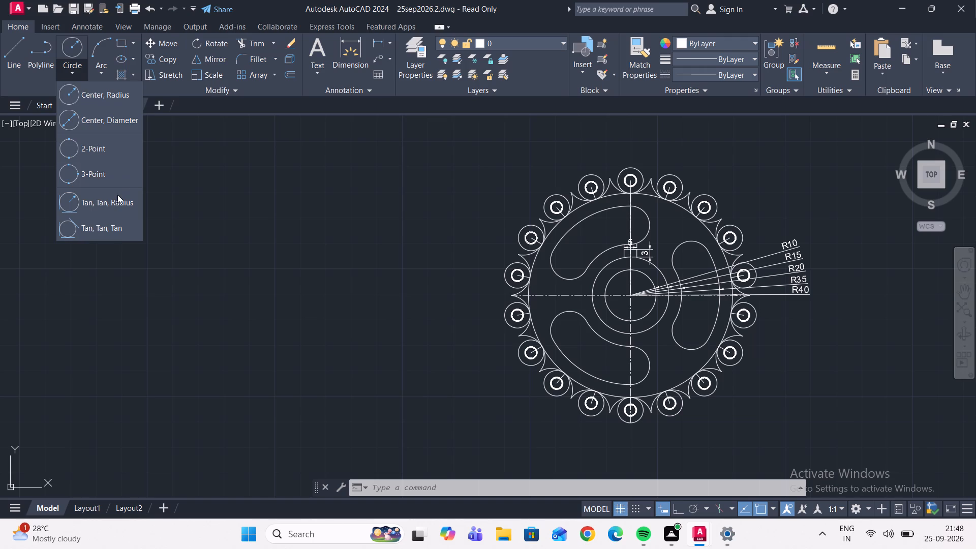
left_click(118, 196)
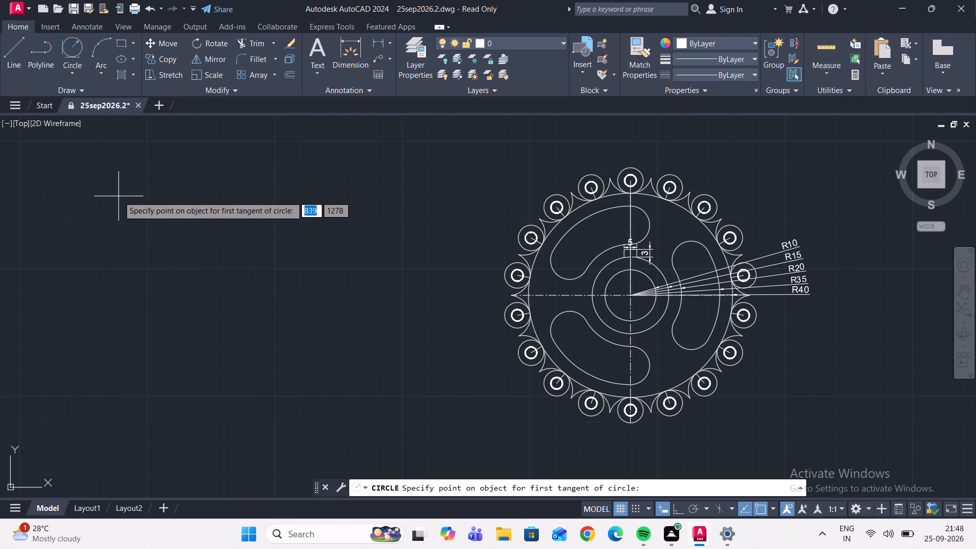
left_click(620, 174)
left_click(598, 179)
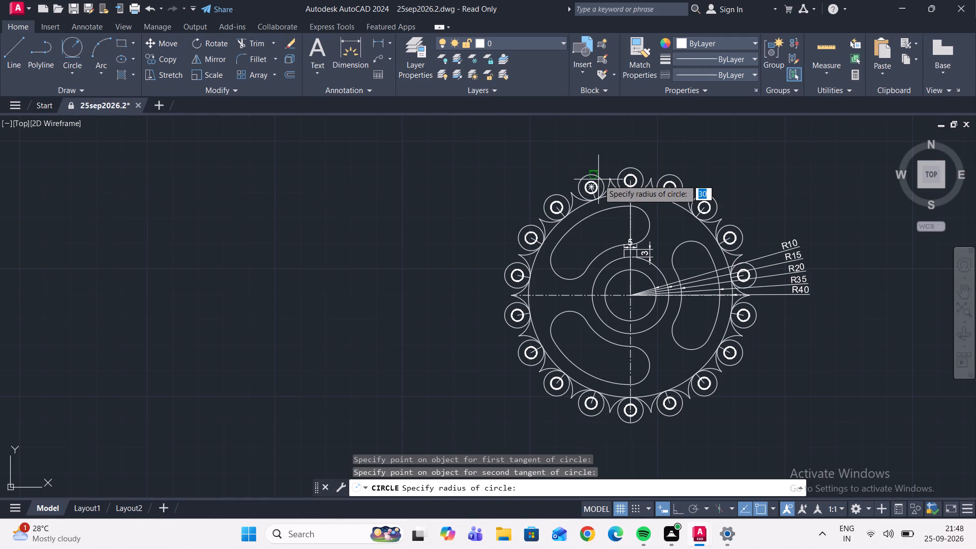
key("8")
key("Return")
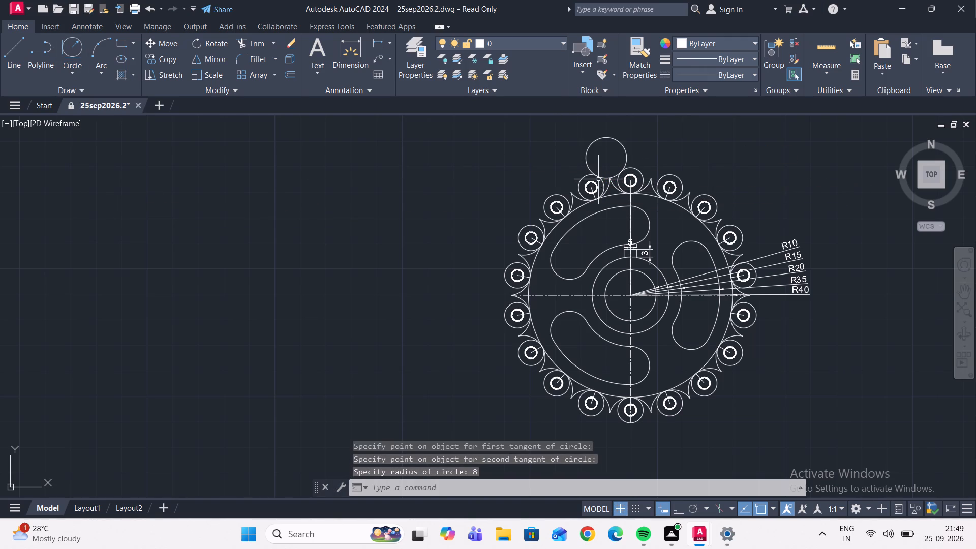
Draw another radius 8 circle outside the rim, tangent to the first and second rim circles left of the top one.
scroll(590, 182, "up", 2)
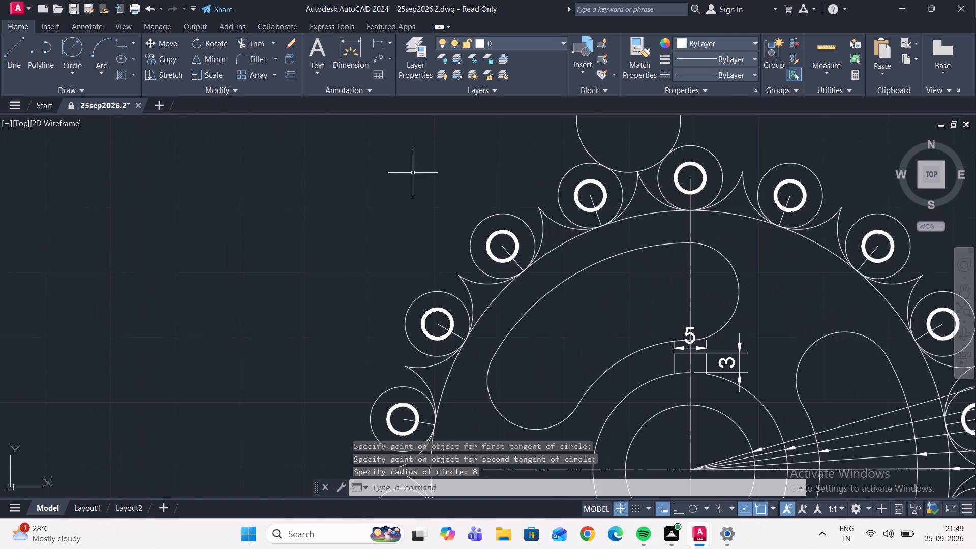
left_click(86, 52)
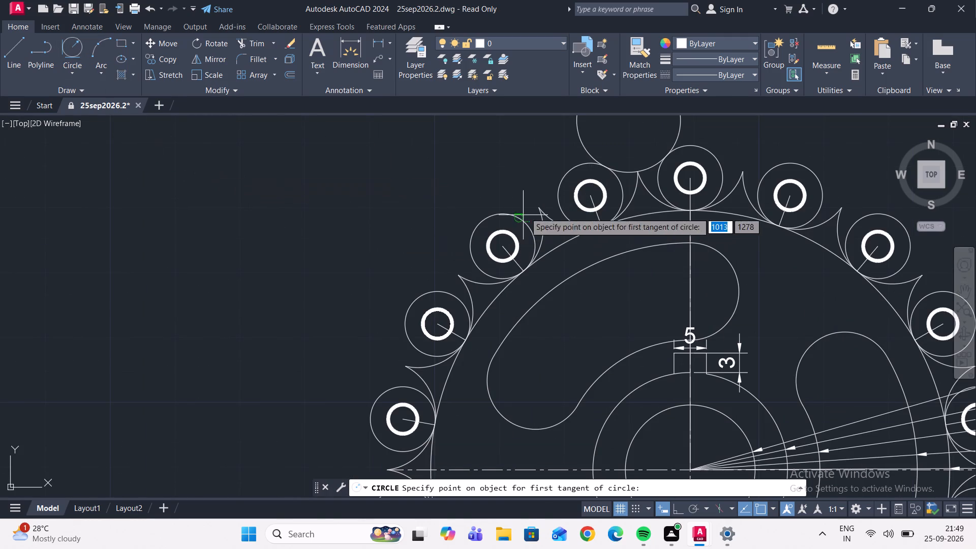
left_click(560, 182)
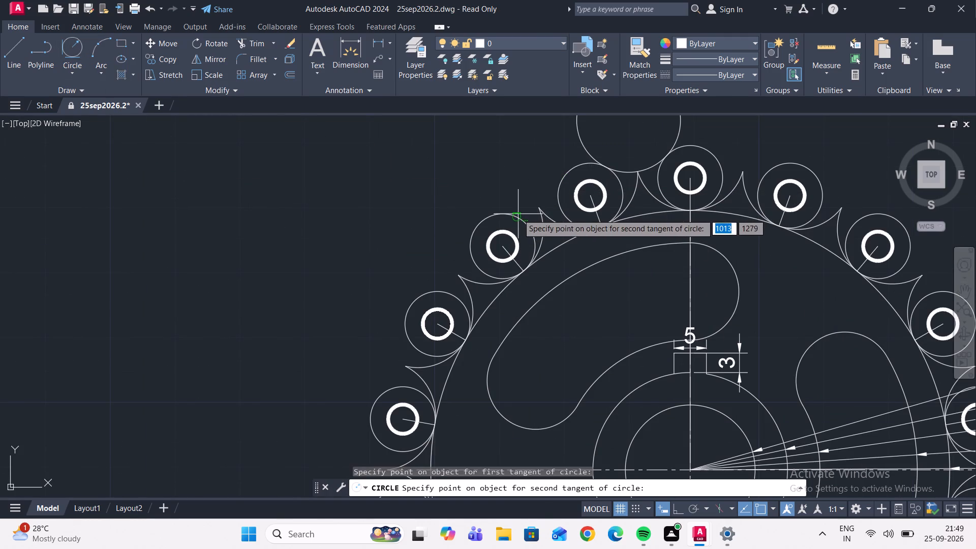
left_click(518, 215)
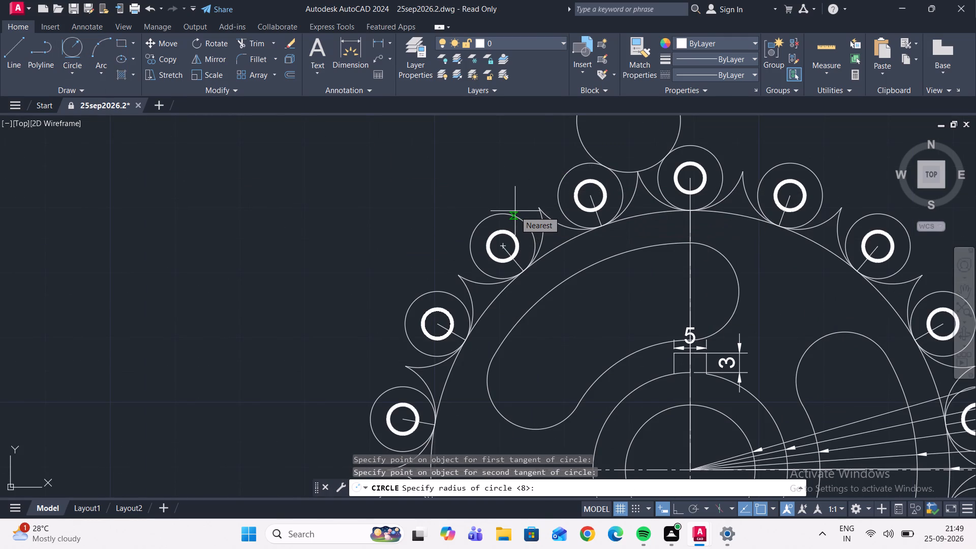
key("Return")
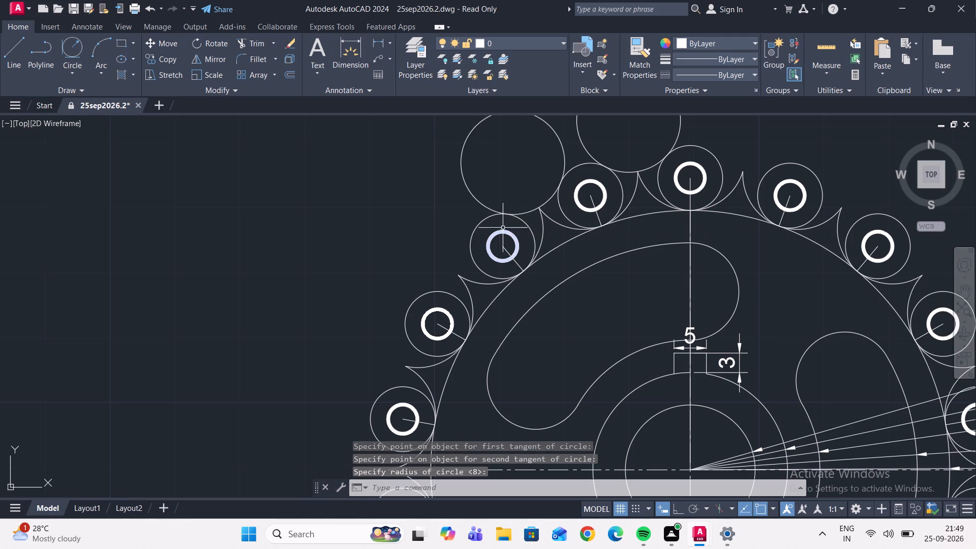
Draw a radius 8 circle on the inner side of the rim, tangent to the top rim circle and its left neighbour.
scroll(540, 208, "up", 1)
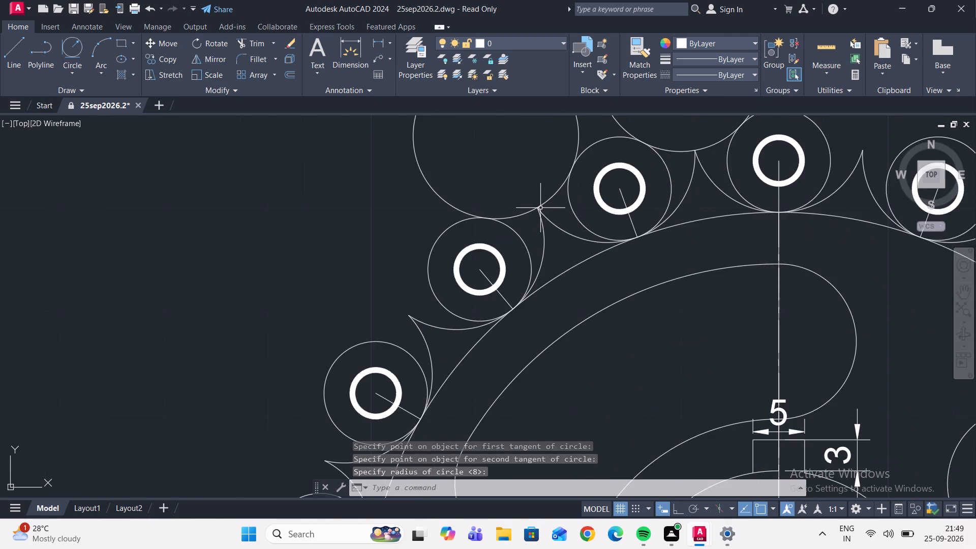
scroll(540, 208, "up", 1)
scroll(540, 208, "down", 3)
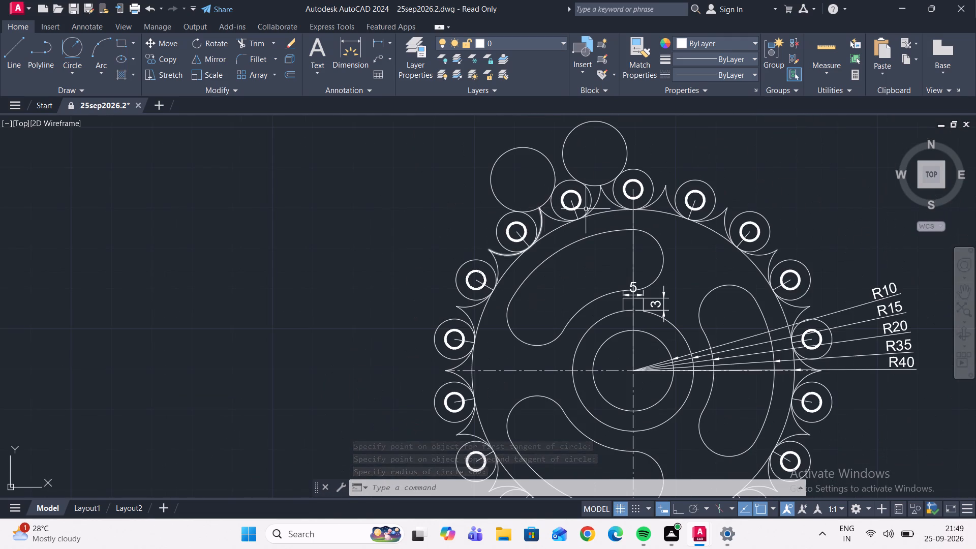
scroll(588, 210, "up", 1)
left_click(77, 48)
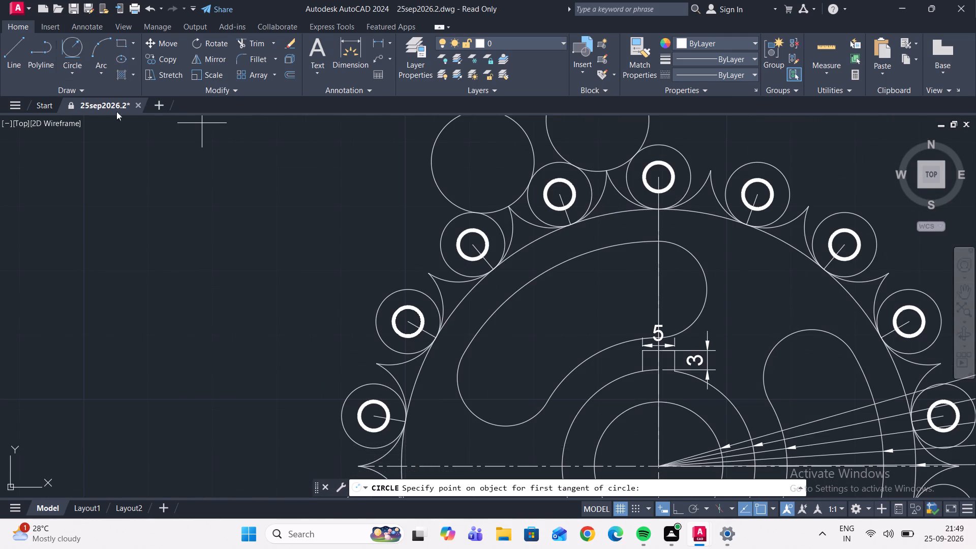
scroll(626, 192, "up", 2)
left_click(628, 188)
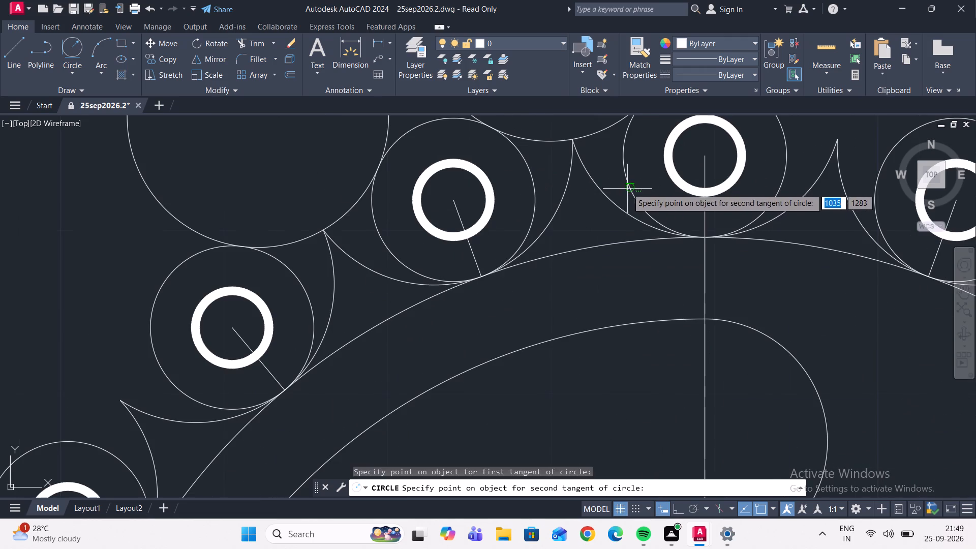
left_click(533, 203)
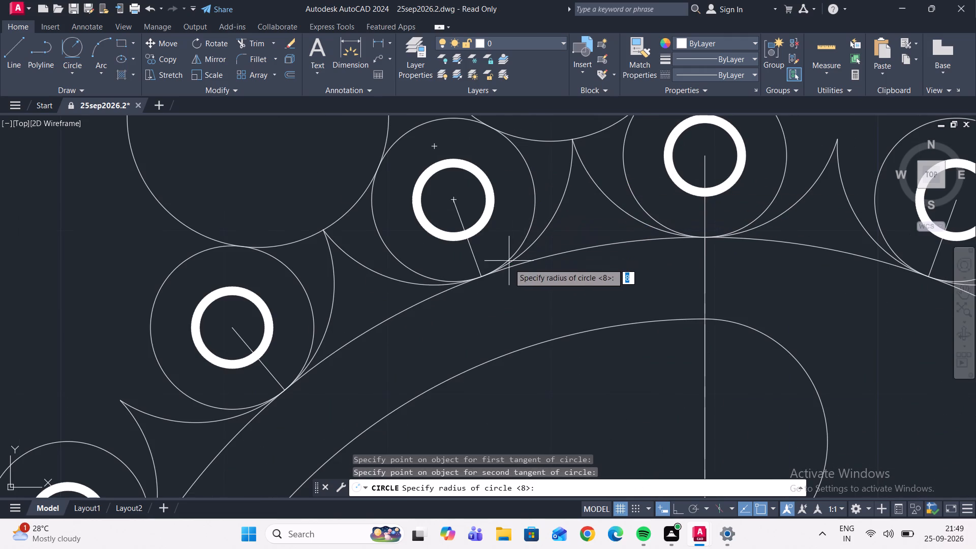
key("Return")
Draw an inner radius 8 circle tangent to the first and second rim circles left of the top one.
scroll(579, 237, "down", 2)
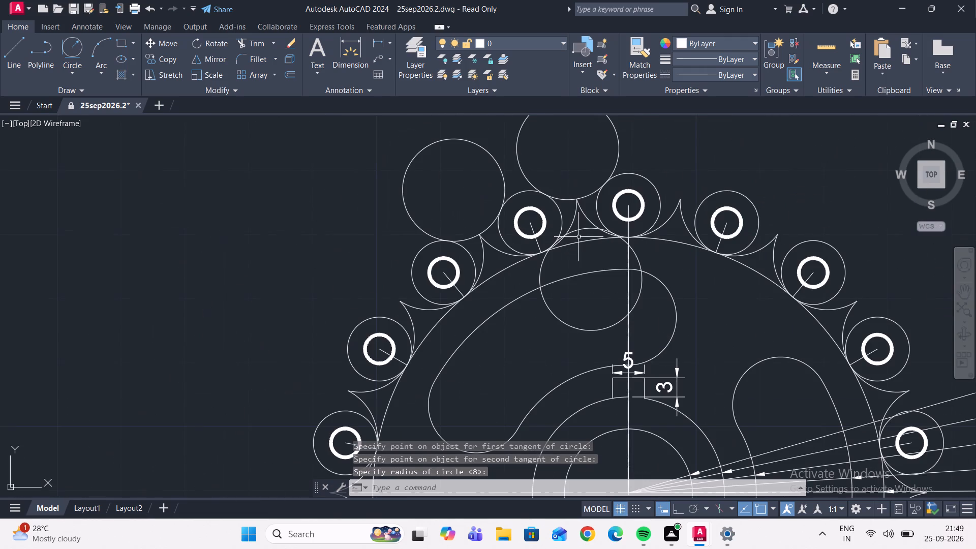
left_click(76, 52)
scroll(513, 263, "up", 2)
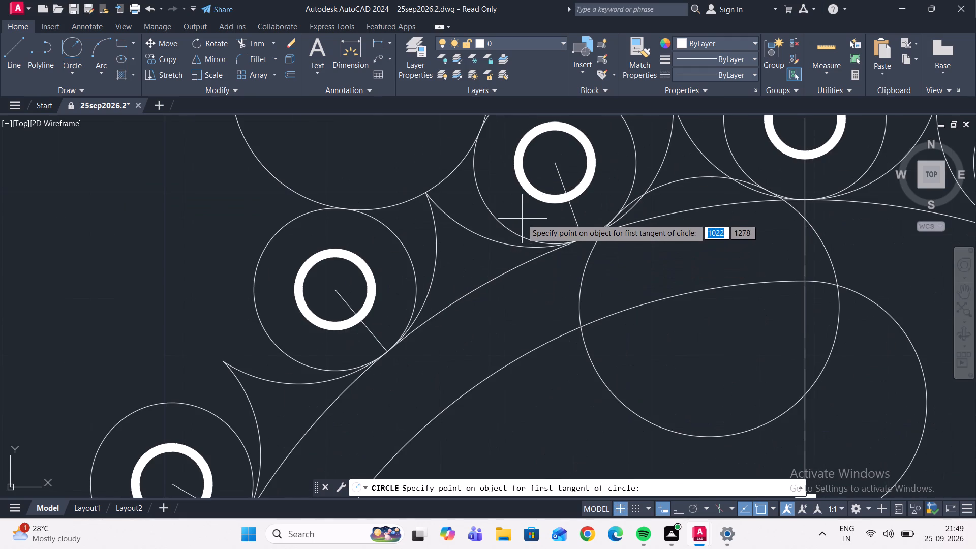
left_click(508, 227)
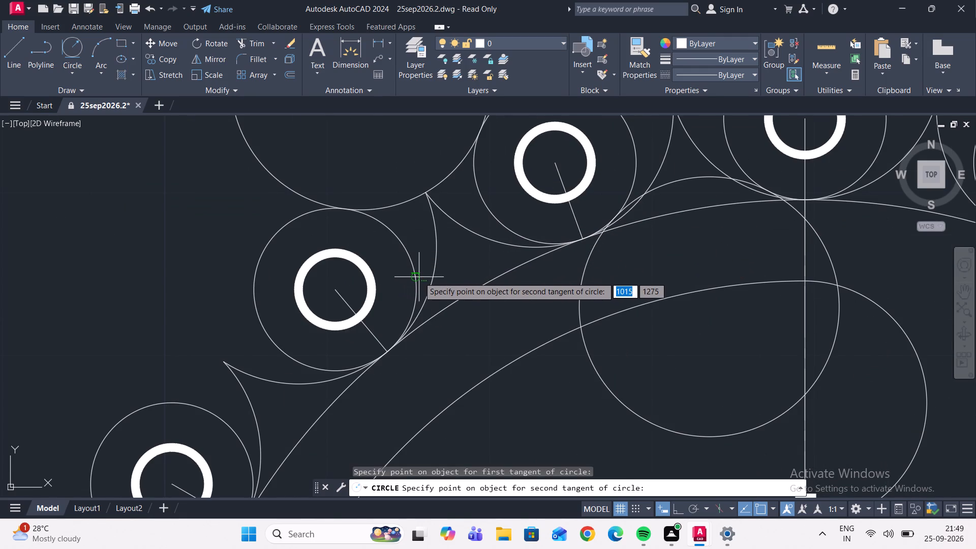
double_click(418, 278)
key("Return")
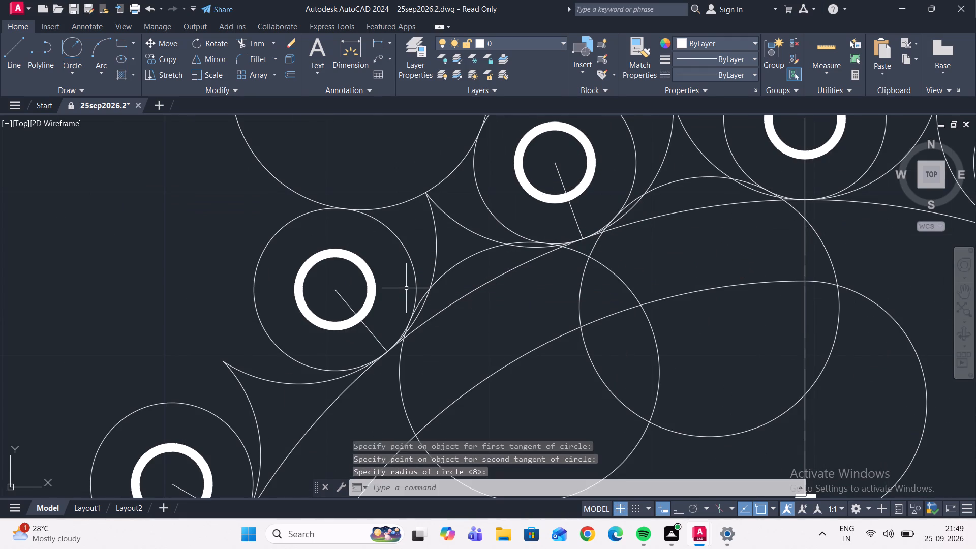
Draw an outer radius 8 circle tangent to the second and third rim circles left of the top one.
scroll(394, 296, "down", 2)
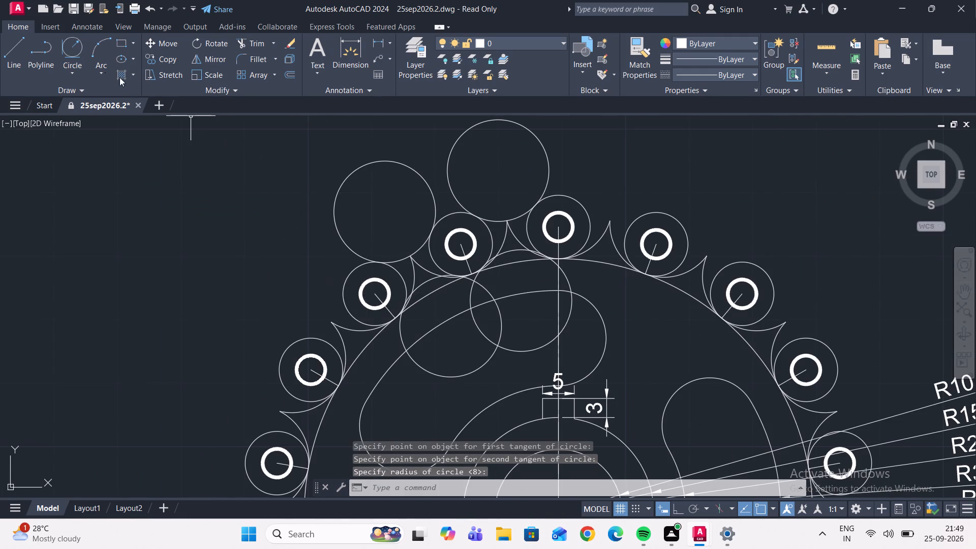
left_click(71, 50)
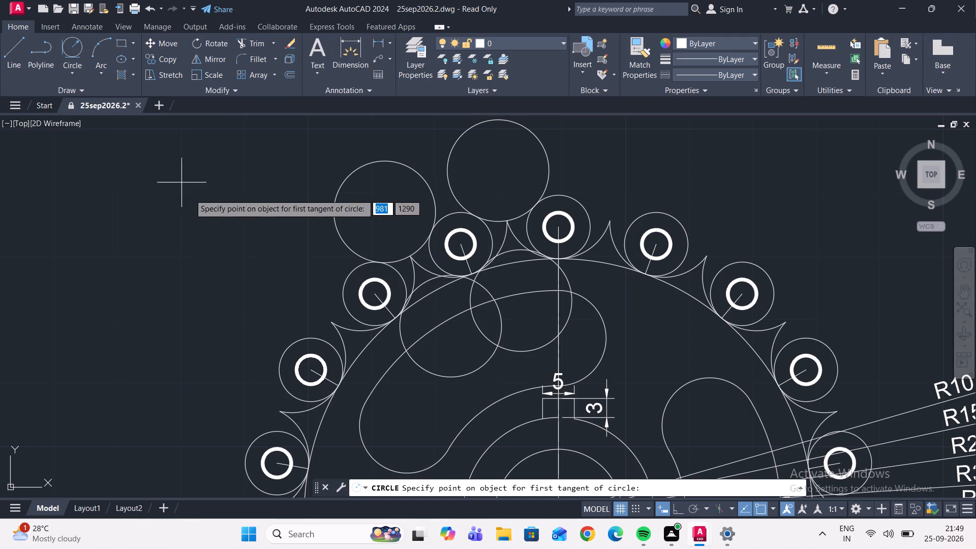
scroll(343, 298, "up", 1)
left_click(342, 292)
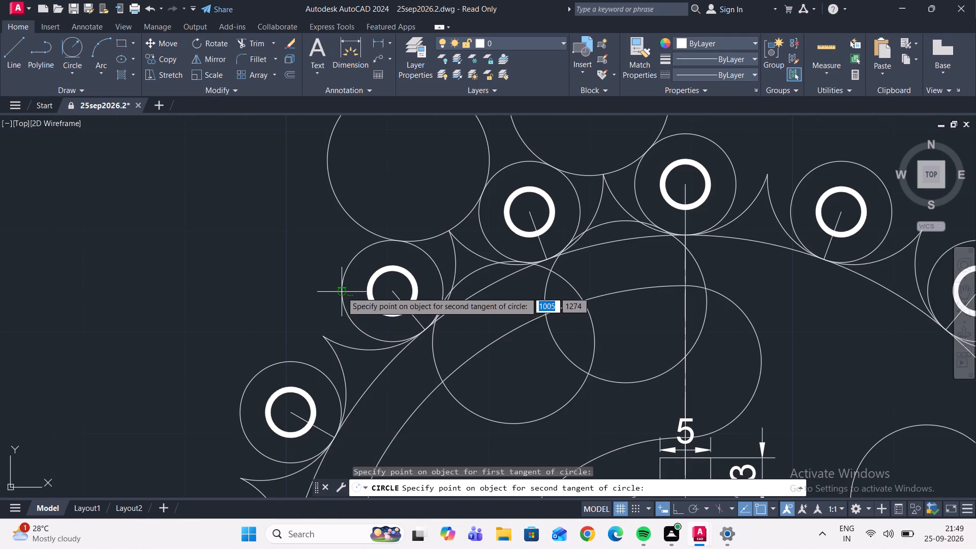
left_click(288, 362)
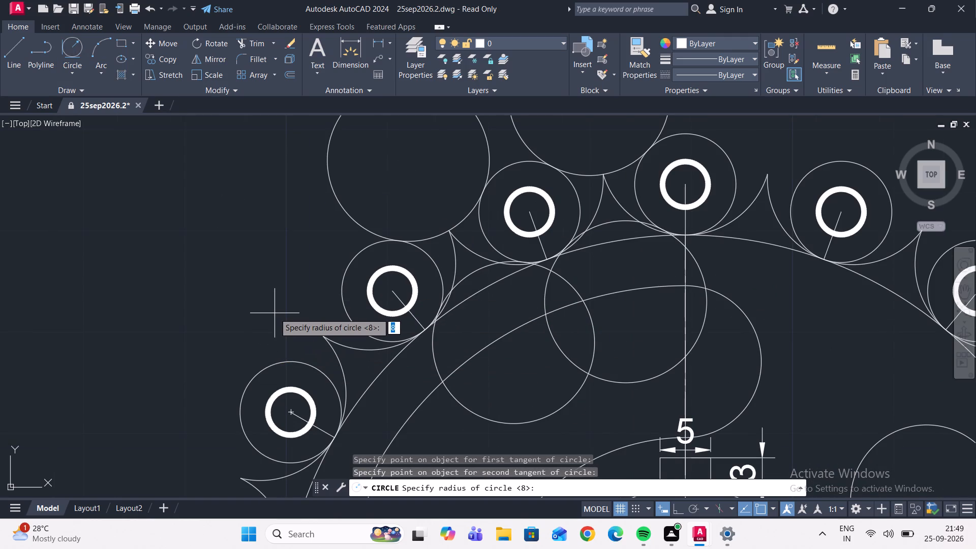
key("Return")
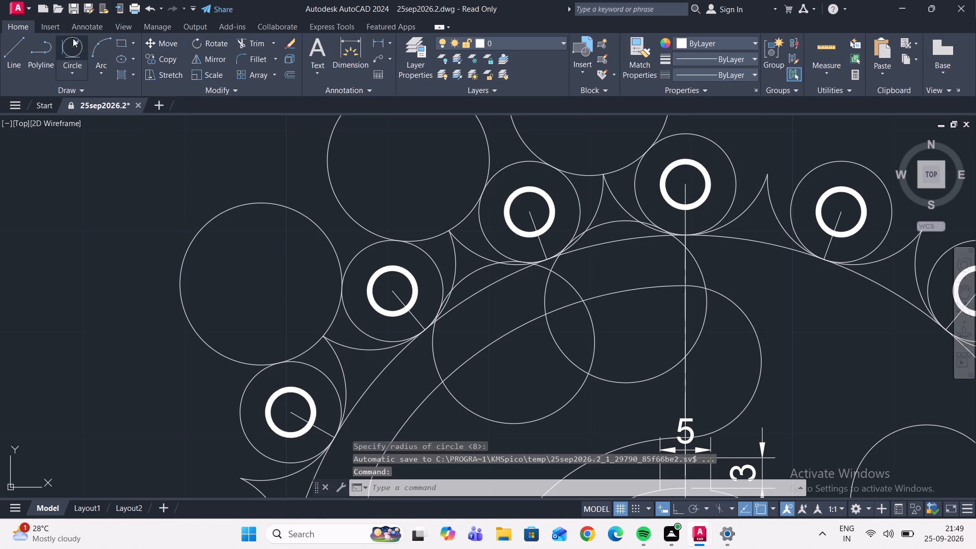
Draw an inner radius 8 circle tangent to the same second and third rim circles on the wheel's upper left.
left_click(72, 38)
scroll(382, 337, "up", 1)
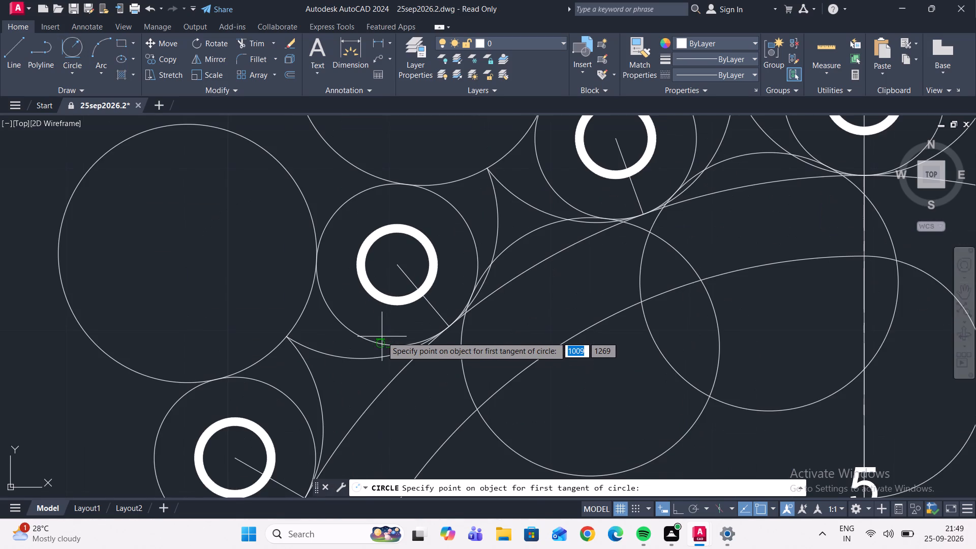
left_click(374, 339)
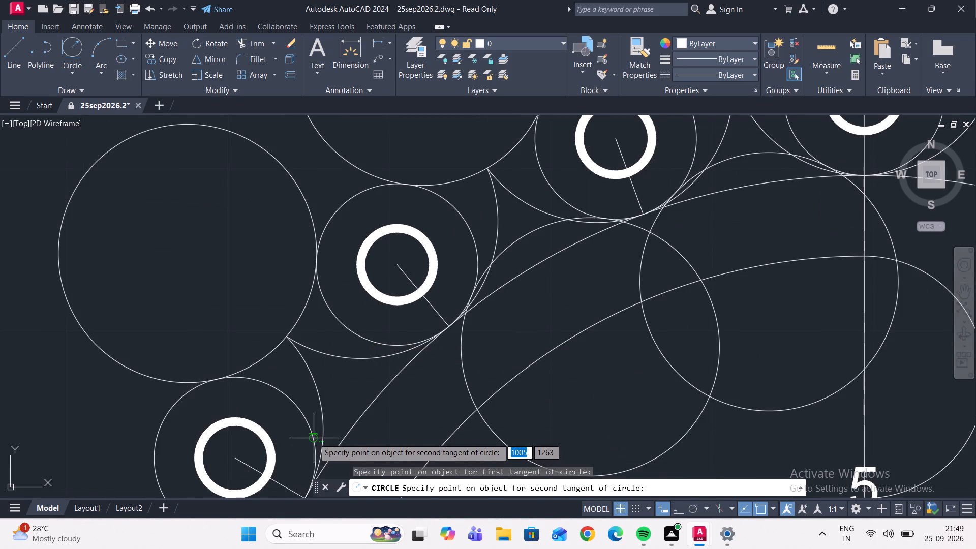
left_click(313, 438)
key("Return")
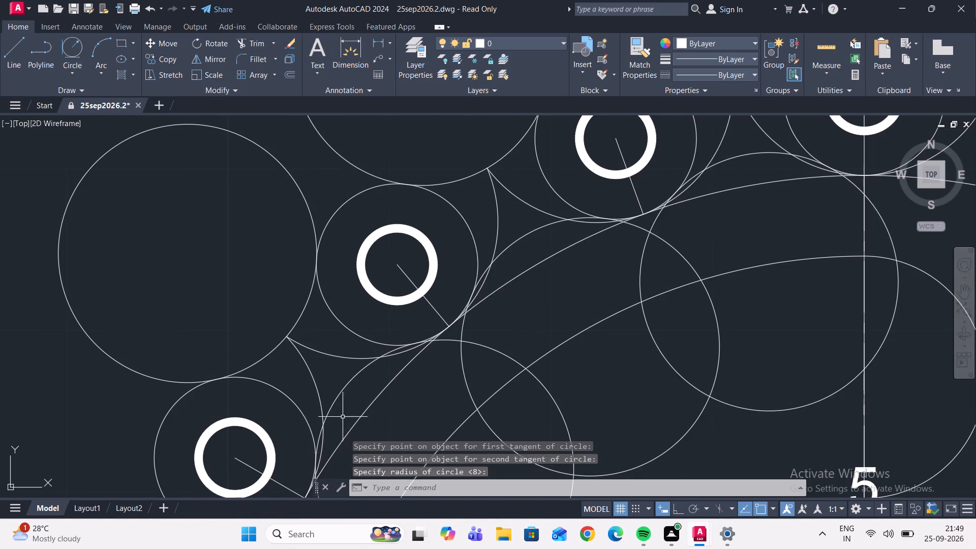
Draw an outer radius 8 circle tangent to the third and fourth rim circles left of the top one.
scroll(364, 363, "down", 2)
middle_click_drag(355, 422, 434, 327)
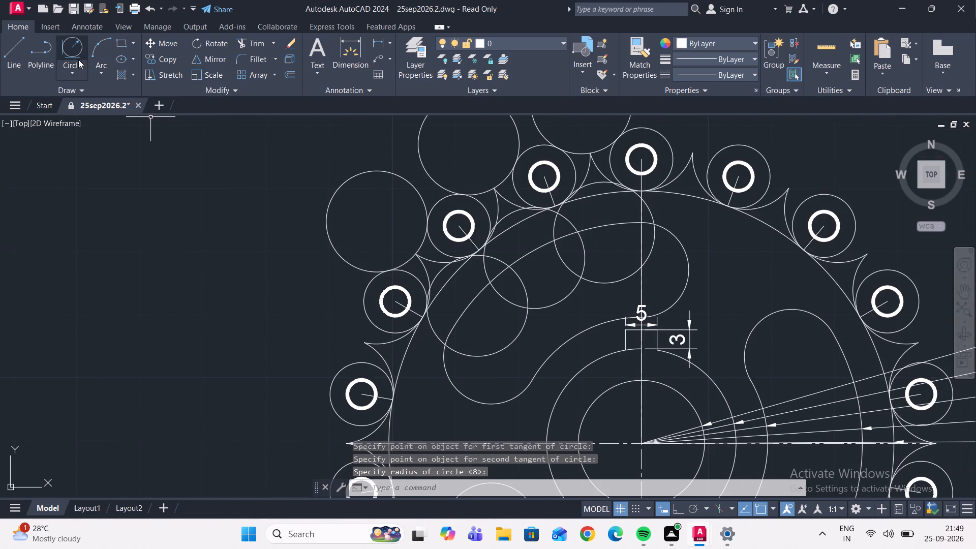
left_click(72, 52)
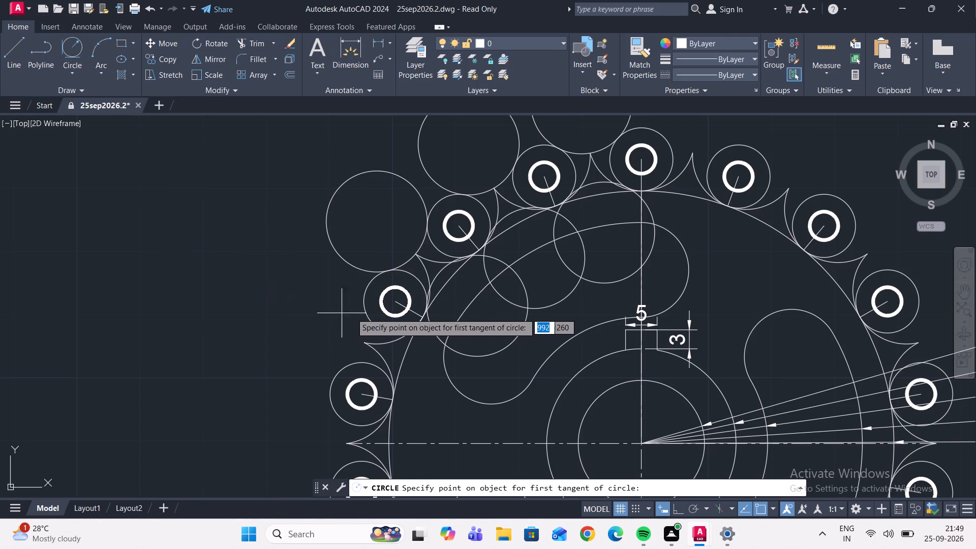
scroll(359, 309, "up", 1)
left_click(366, 307)
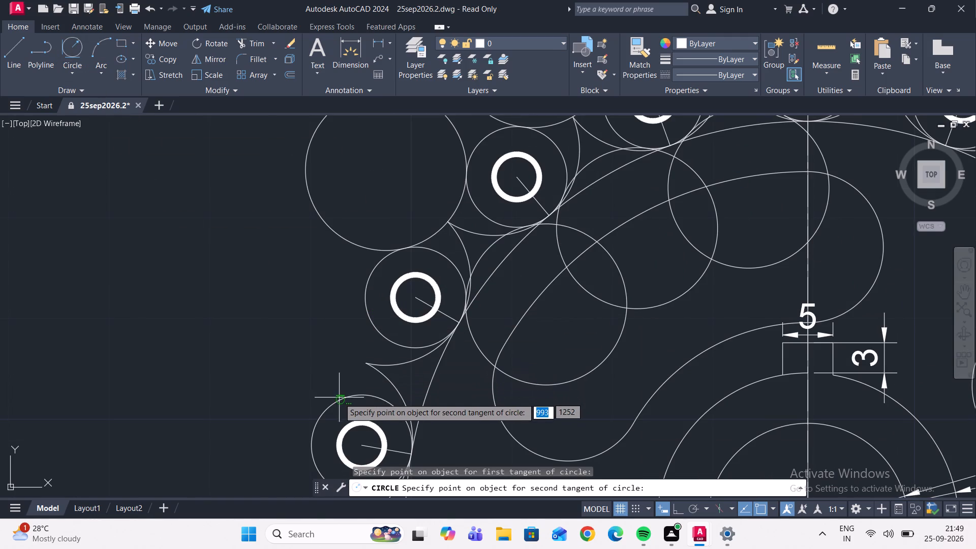
left_click(340, 399)
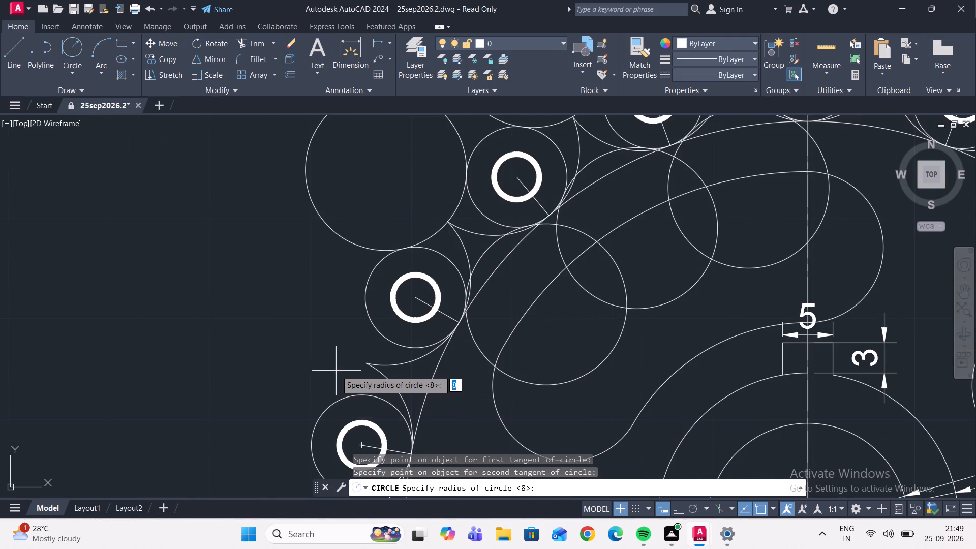
key("Return")
Draw an inner radius 8 circle tangent to the same third and fourth rim circles, just above the horizontal centreline.
left_click(74, 45)
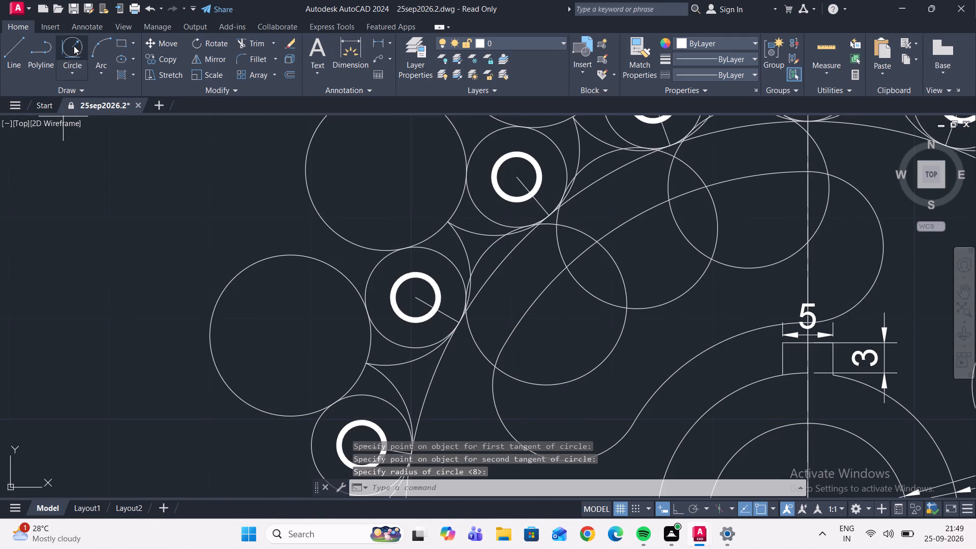
left_click(416, 348)
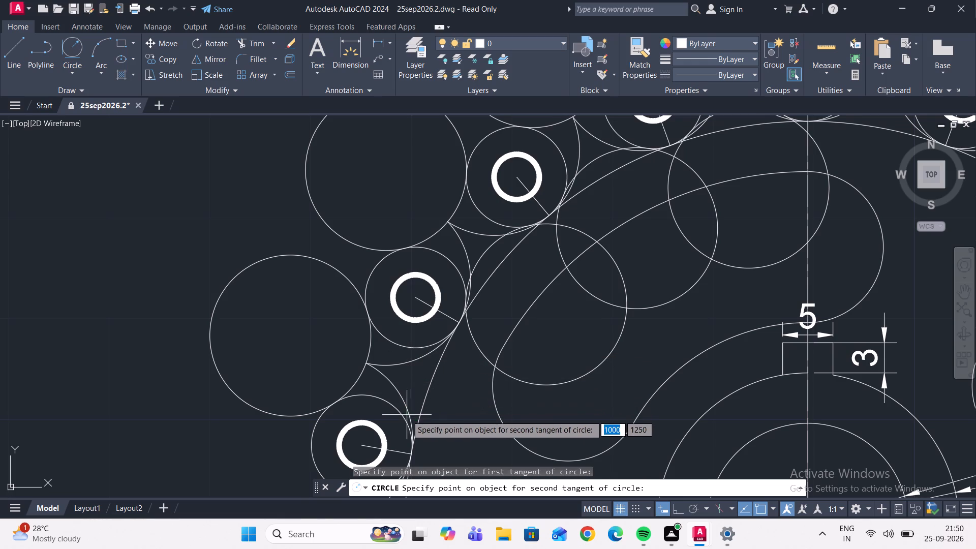
left_click(404, 417)
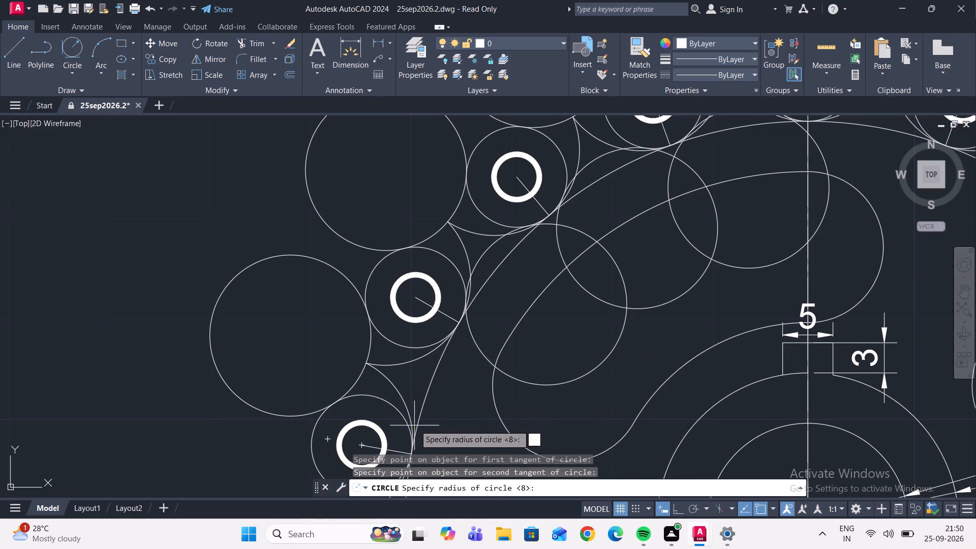
key("Return")
scroll(424, 349, "down", 2)
middle_click_drag(429, 399, 433, 322)
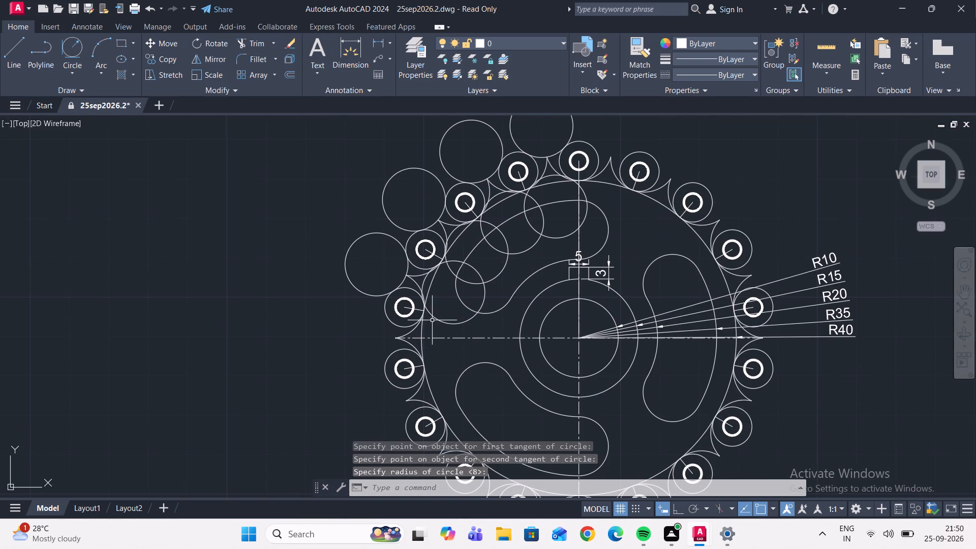
Draw an outer radius 8 circle tangent to the two leftmost rim circles directly above and below the horizontal centreline.
left_click(72, 42)
scroll(369, 316, "up", 1)
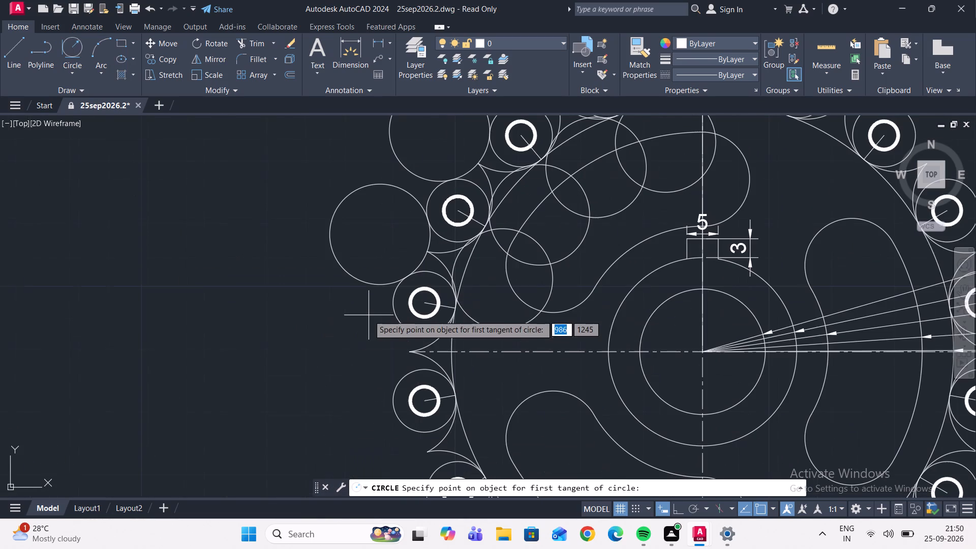
left_click(402, 324)
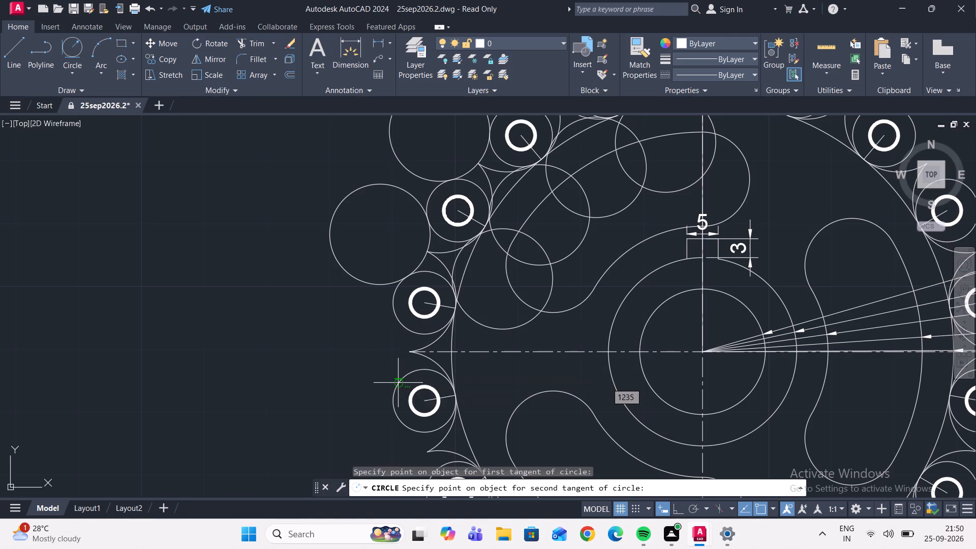
left_click(398, 383)
key("Return")
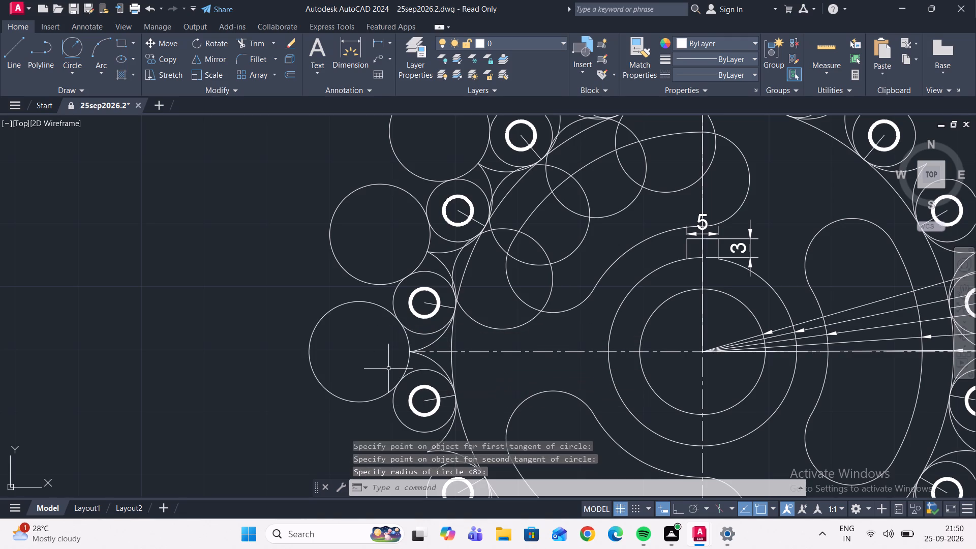
Draw an inner radius 8 circle tangent to the same two rim circles on either side of the horizontal centreline.
left_click(76, 50)
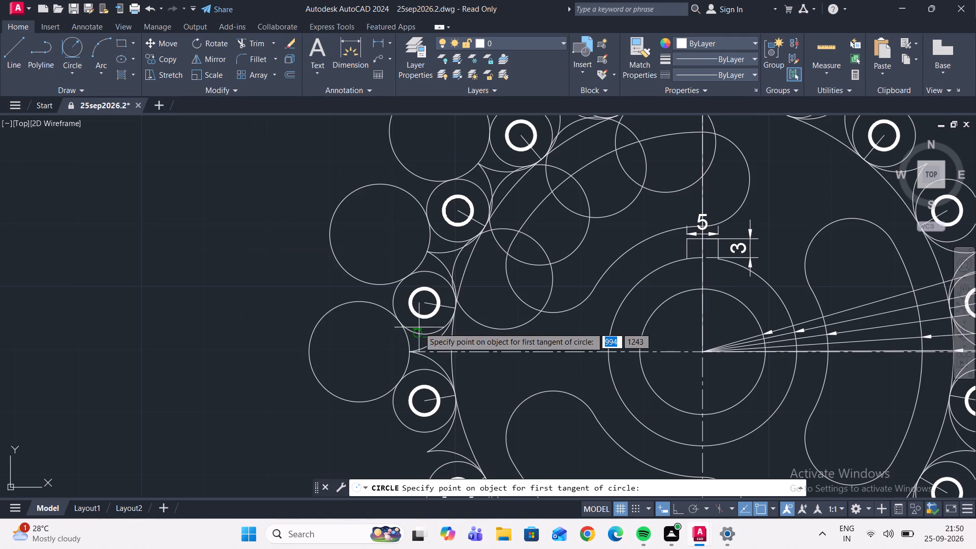
scroll(440, 345, "up", 2)
left_click(440, 318)
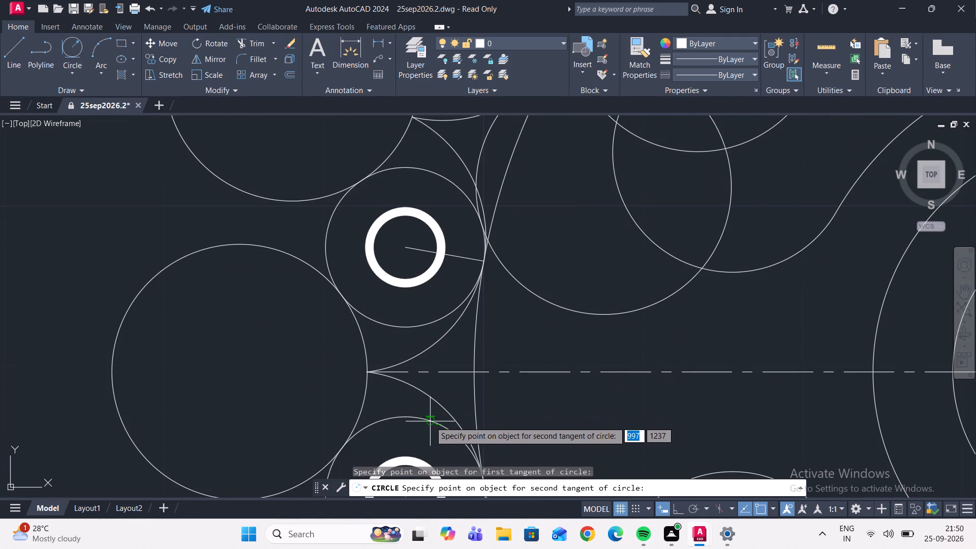
left_click(432, 421)
key("Return")
Draw an outer radius 8 circle tangent to the first and second rim circles below the horizontal centreline on the wheel's left side.
scroll(451, 333, "down", 3)
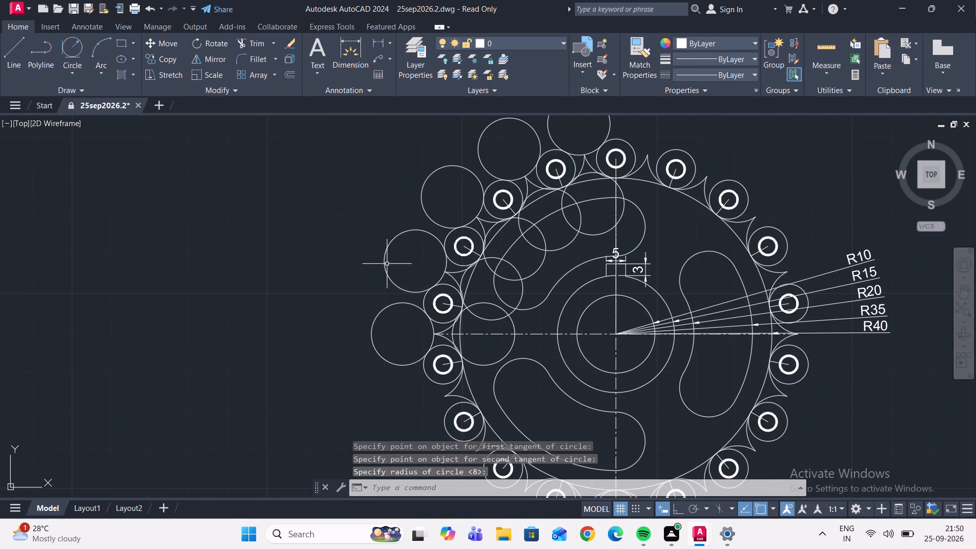
left_click(78, 49)
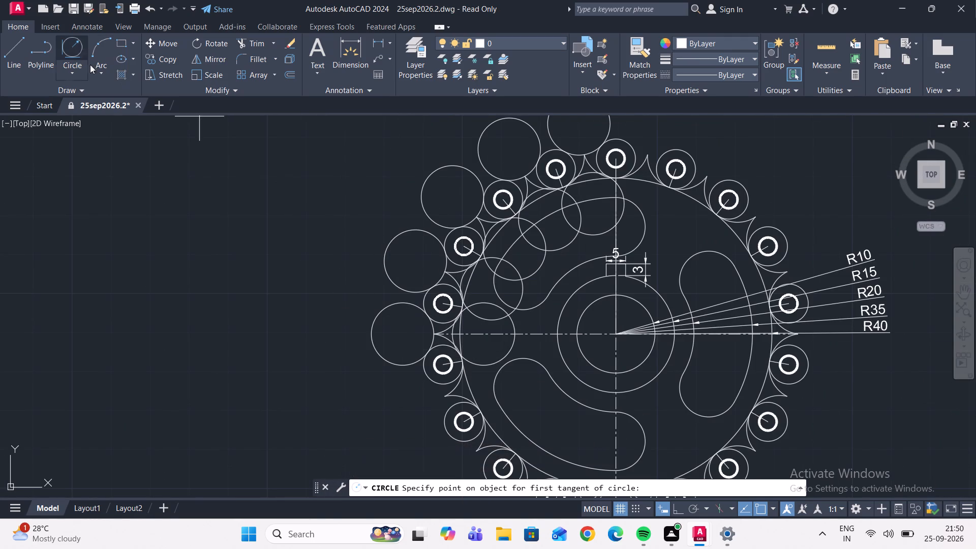
scroll(444, 388, "up", 1)
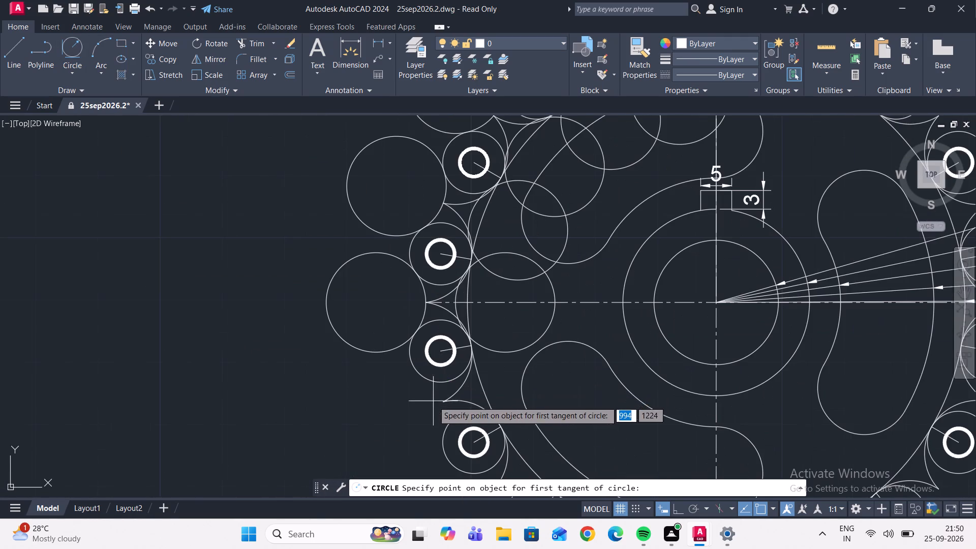
middle_click_drag(432, 404, 415, 338)
scroll(409, 314, "up", 1)
left_click(413, 309)
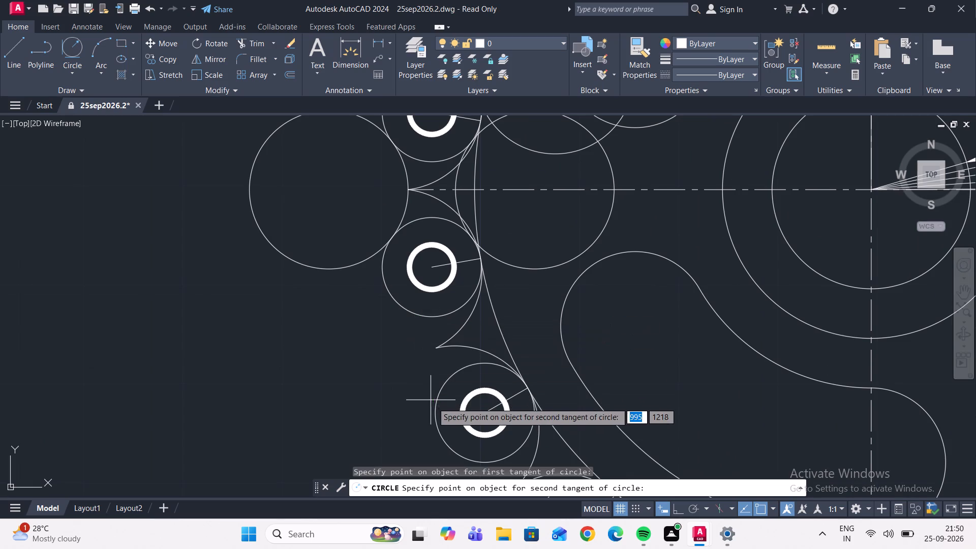
left_click(435, 389)
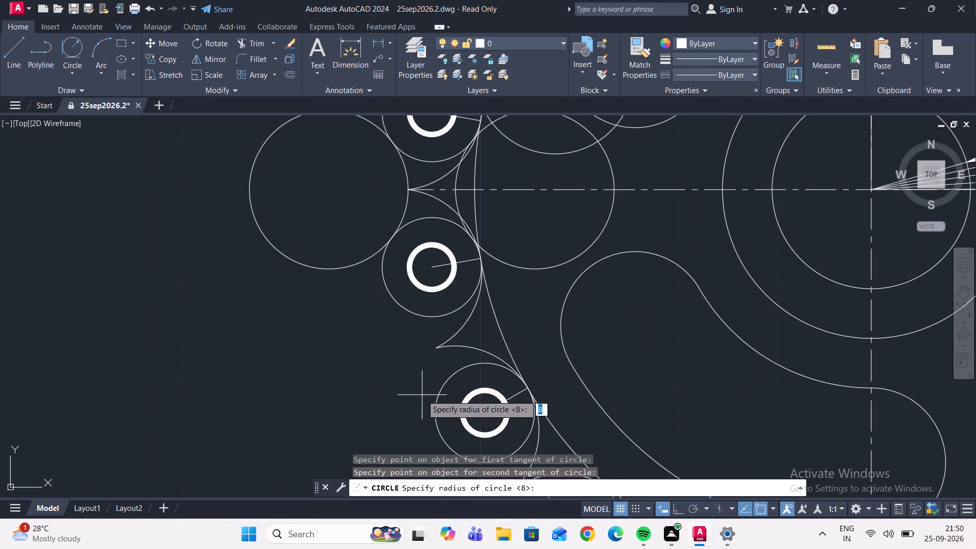
key("Return")
Draw an inner radius 8 circle tangent to the same first and second rim circles below the centreline.
left_click(74, 45)
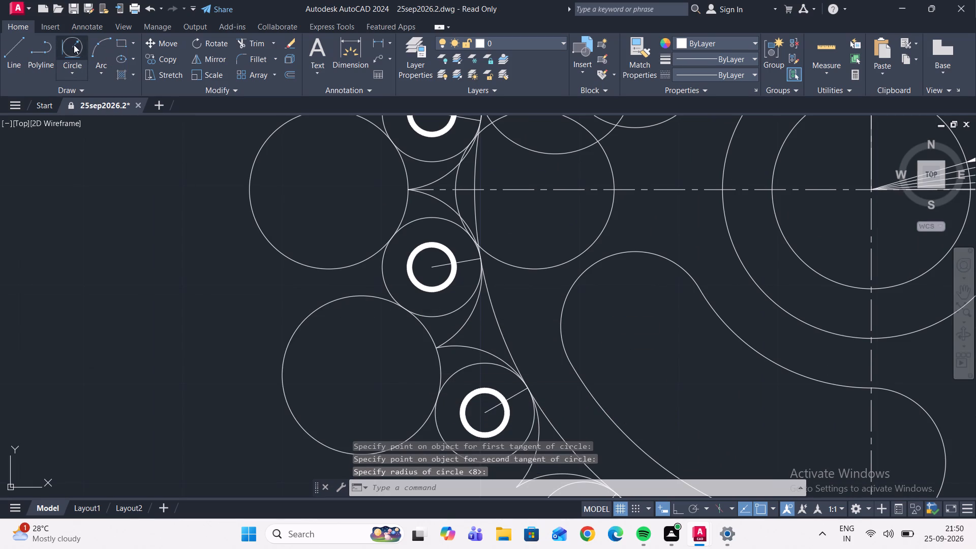
left_click(466, 303)
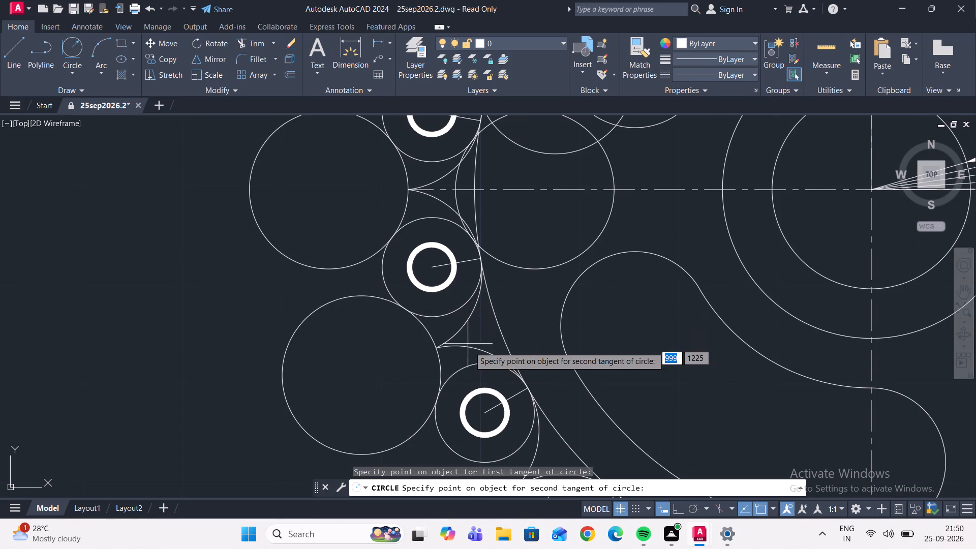
left_click(481, 361)
key("Return")
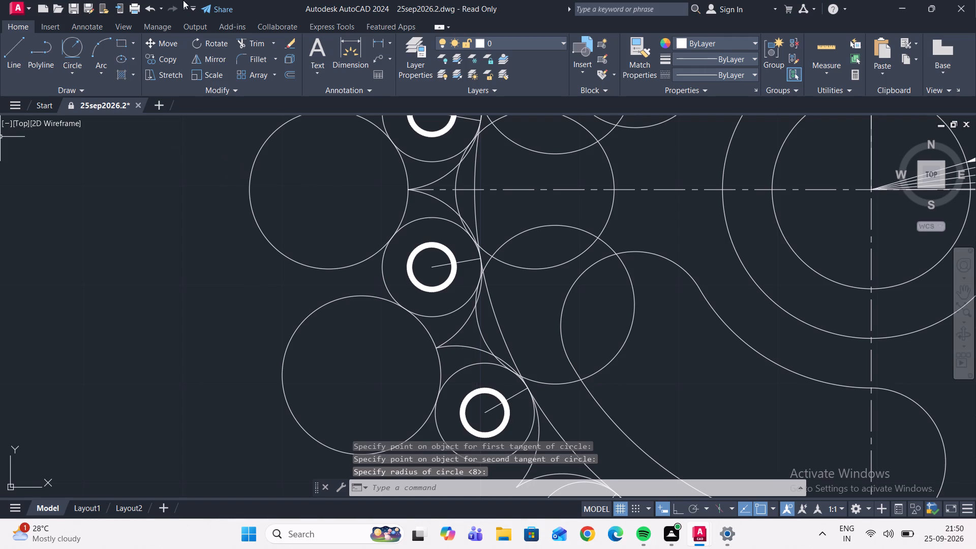
Draw an outer radius 8 circle tangent to the second and third rim circles below the centreline on the wheel's lower left.
left_click(66, 51)
scroll(376, 263, "down", 2)
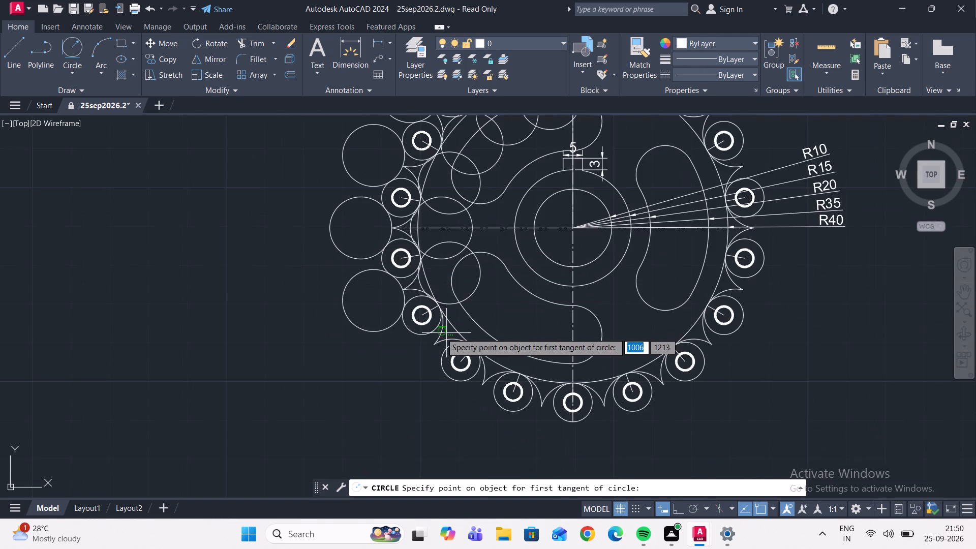
scroll(424, 336, "up", 2)
left_click(403, 330)
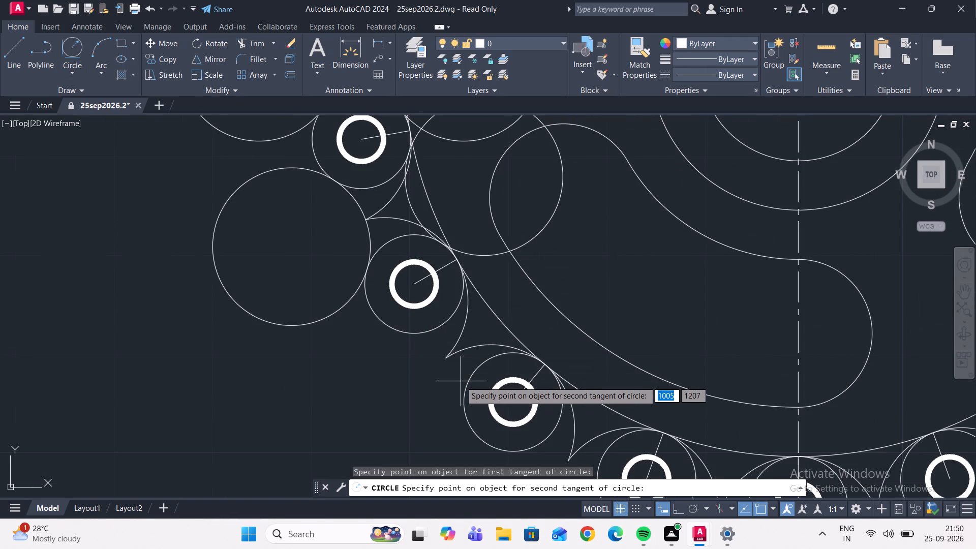
left_click(467, 381)
key("Return")
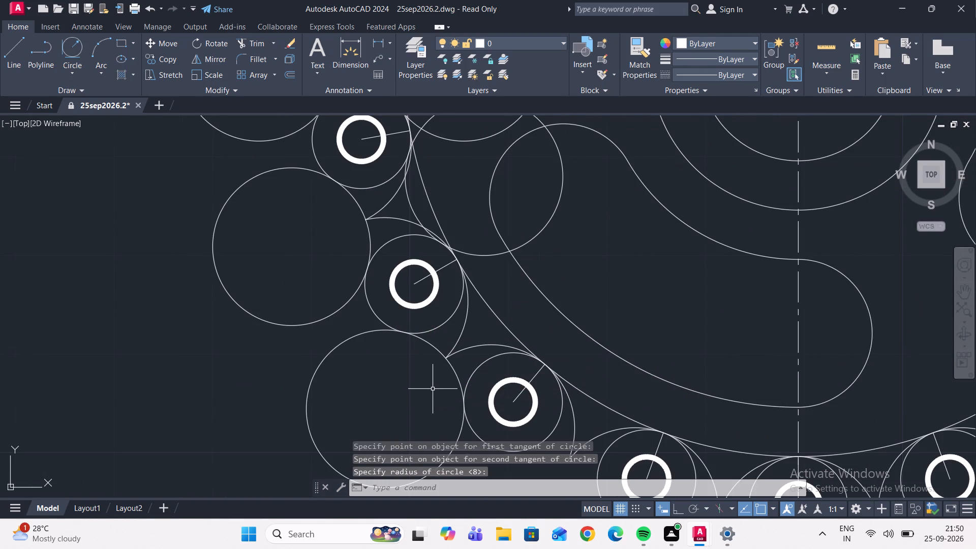
Draw an inner radius 8 circle tangent to the same second and third rim circles on the wheel's lower left.
left_click(74, 51)
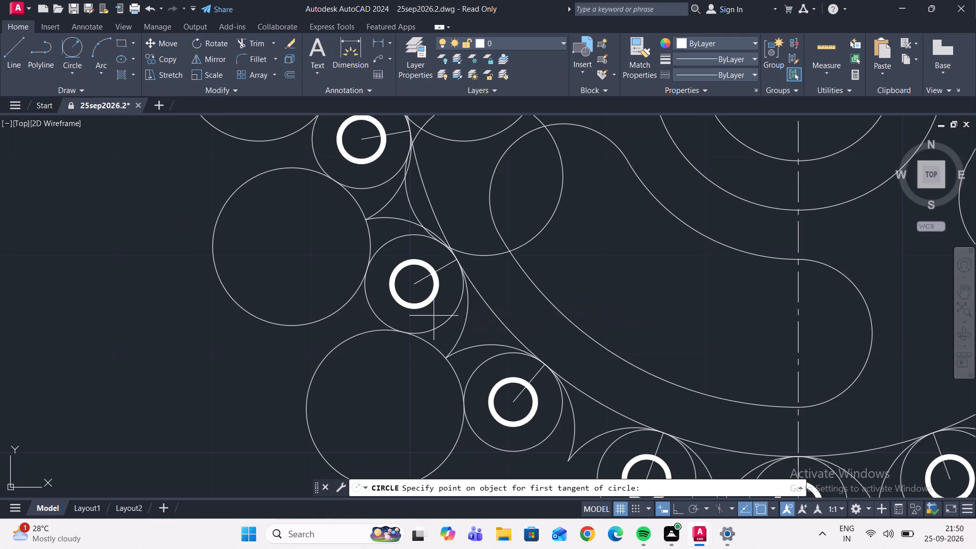
scroll(450, 311, "up", 2)
left_click(462, 306)
scroll(457, 280, "down", 3)
scroll(480, 317, "up", 2)
left_click(480, 317)
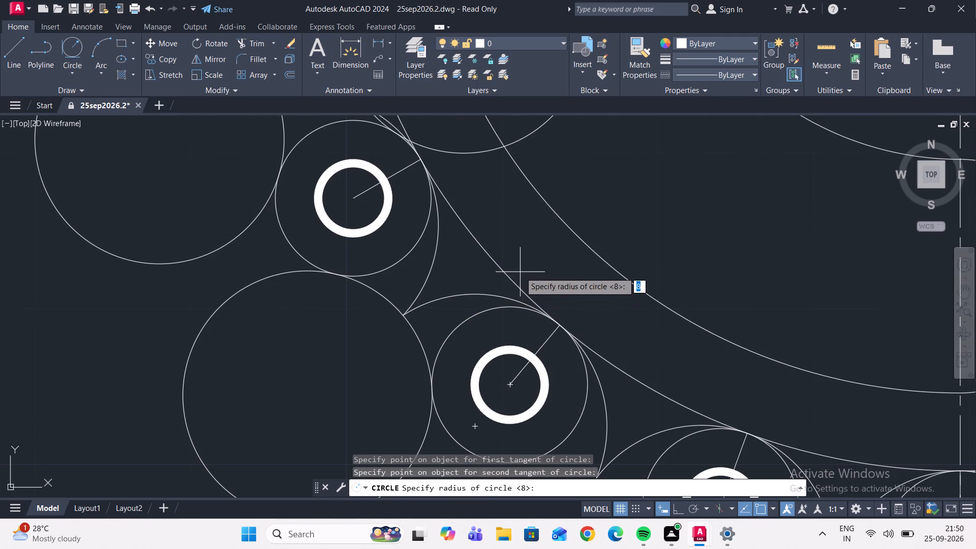
key("Return")
Draw an outer radius 8 circle tangent to the third and fourth rim circles below the centreline on the wheel's lower left.
scroll(520, 271, "down", 3)
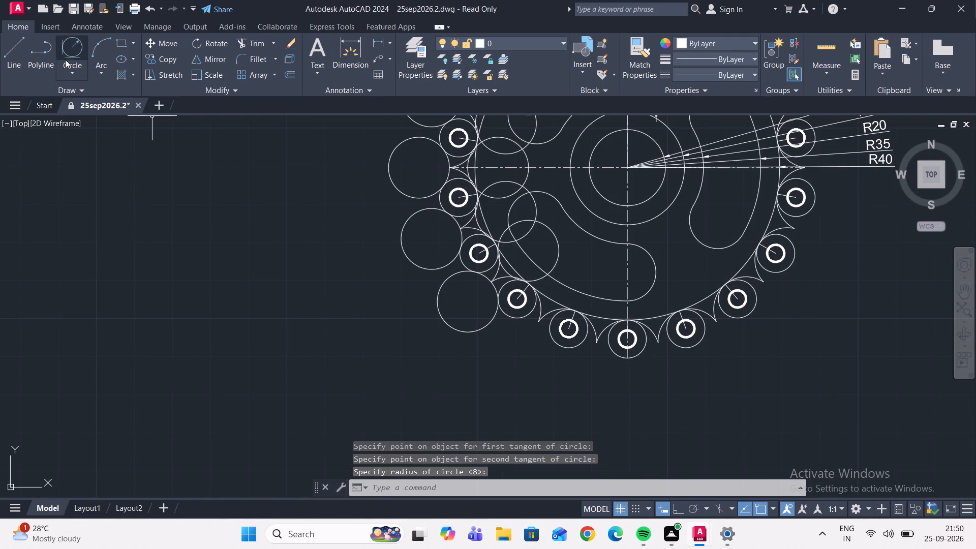
left_click(69, 56)
scroll(502, 337, "up", 1)
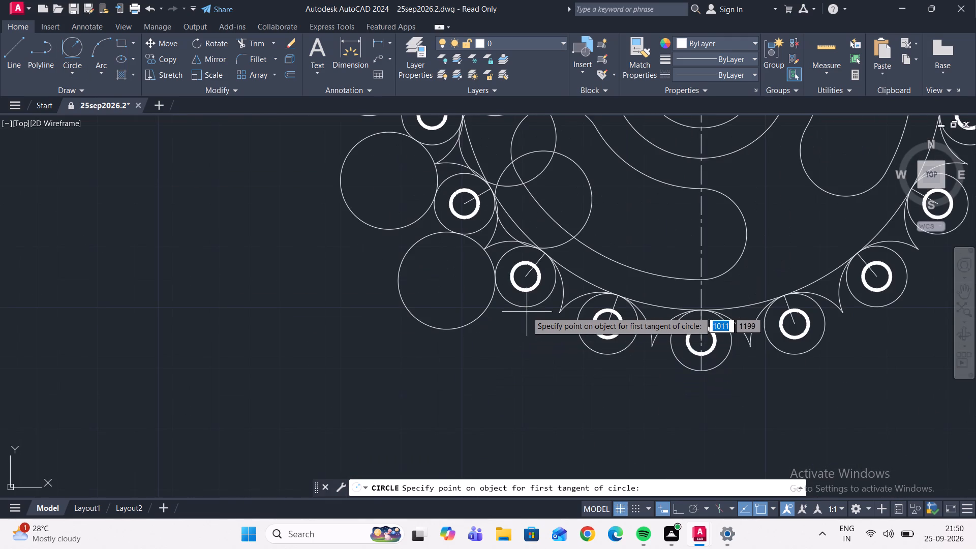
left_click(536, 308)
left_click(579, 334)
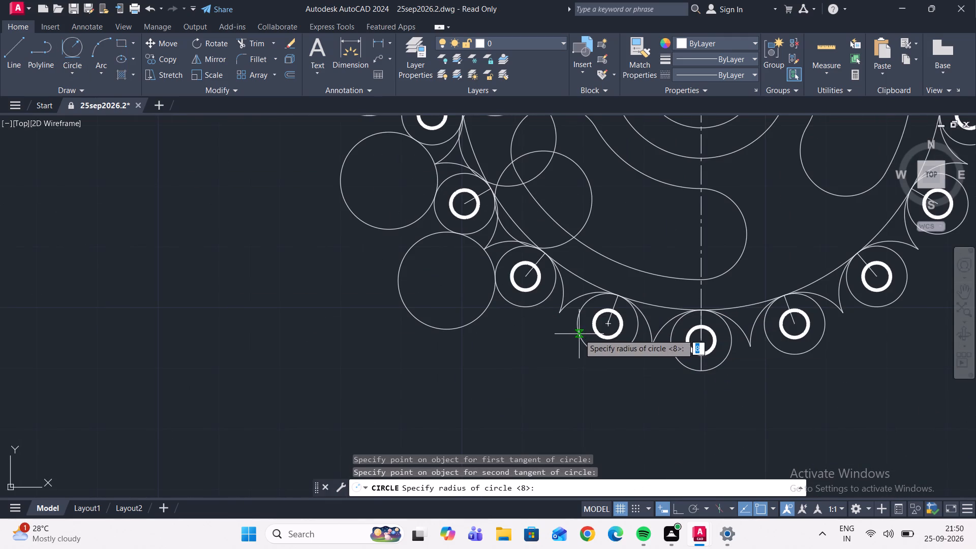
key("Return")
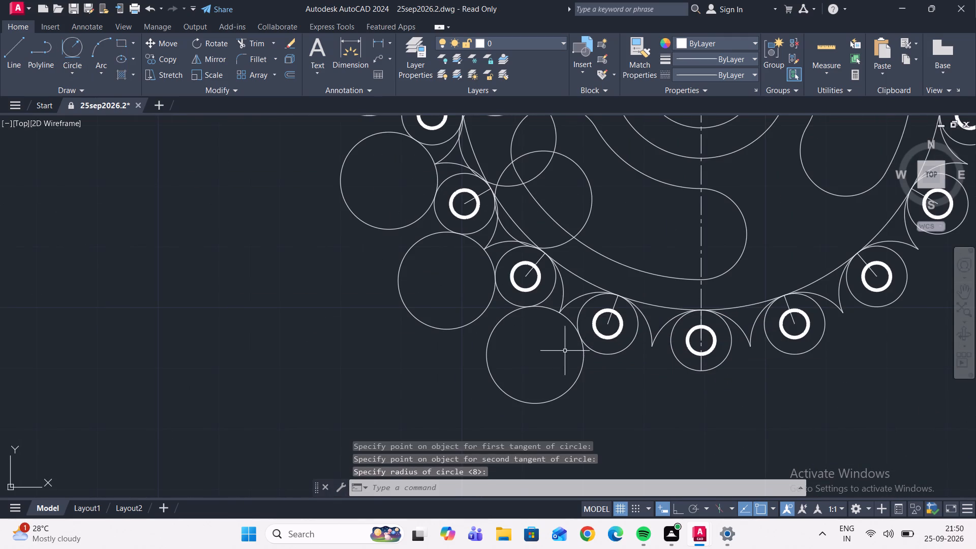
Draw an inner radius 8 circle tangent to the same third and fourth rim circles on the wheel's lower left.
left_click(76, 53)
scroll(564, 306, "up", 2)
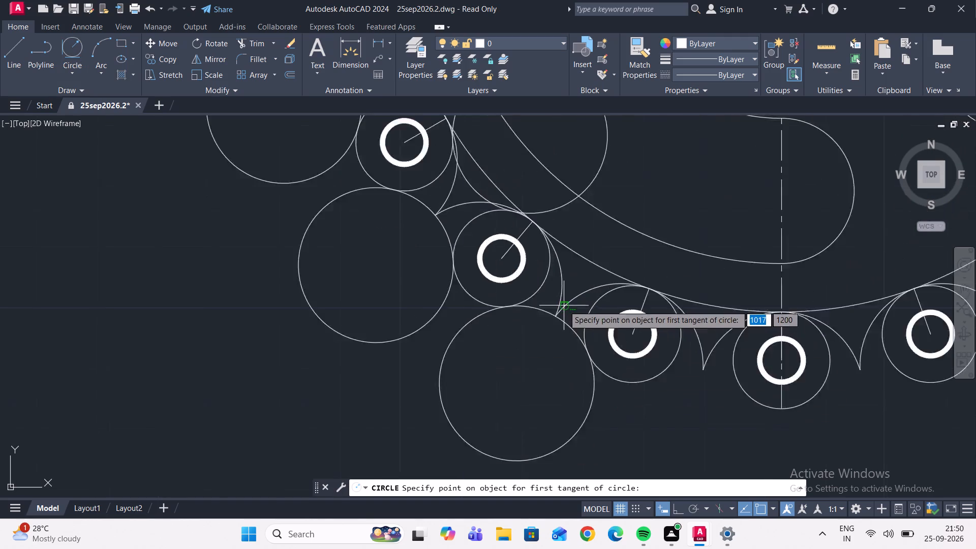
scroll(564, 306, "up", 1)
left_click(522, 206)
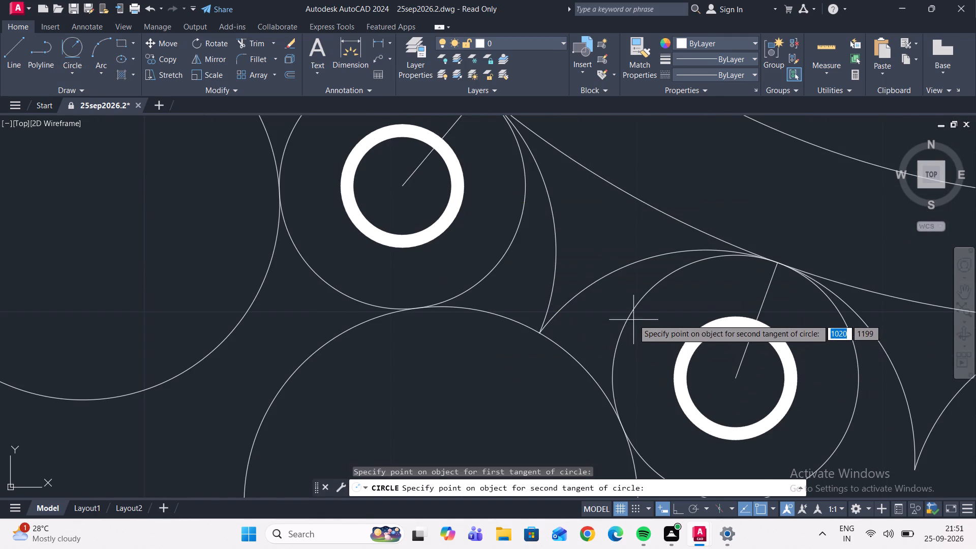
left_click(660, 286)
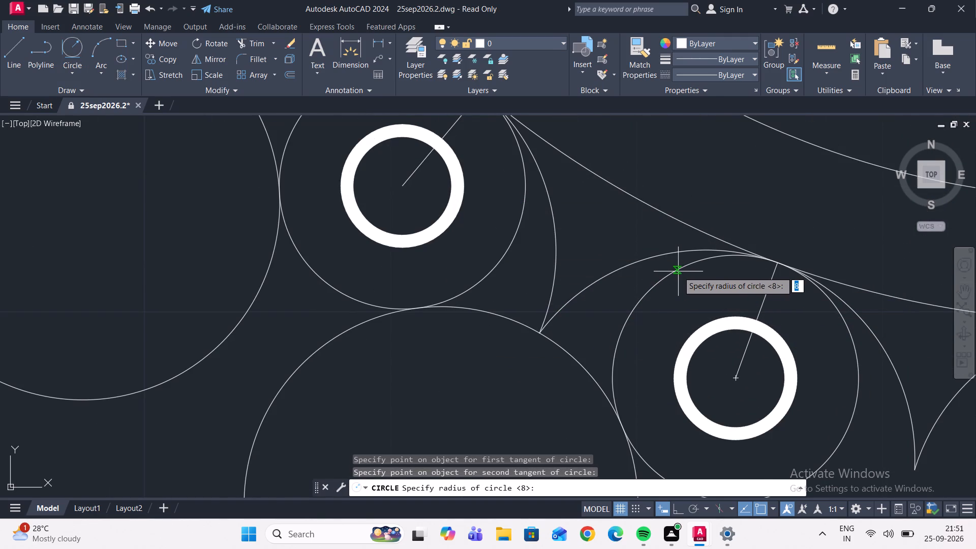
key("Return")
Draw an outer radius 8 circle tangent to the bottom rim circle and its left neighbour.
scroll(676, 271, "down", 3)
middle_click_drag(719, 393, 541, 392)
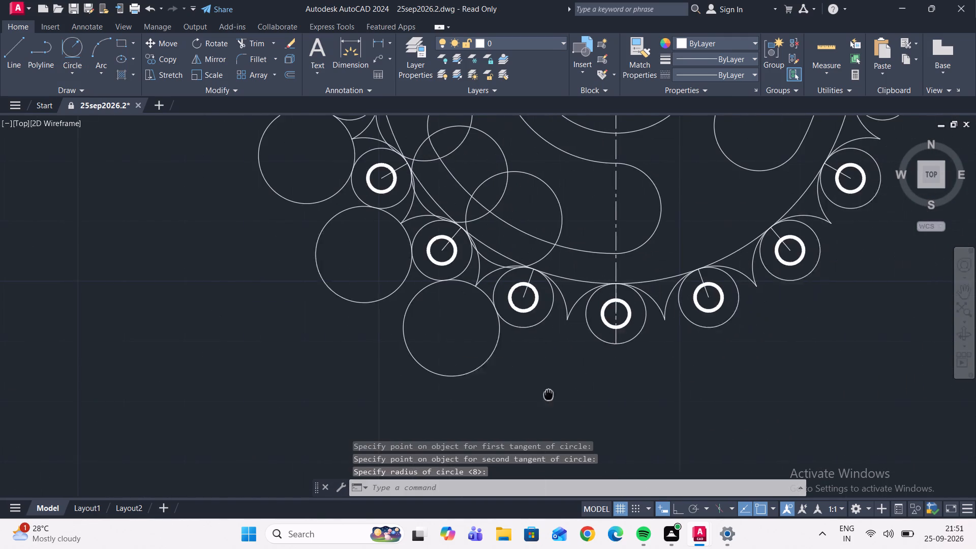
middle_click_drag(541, 392, 532, 391)
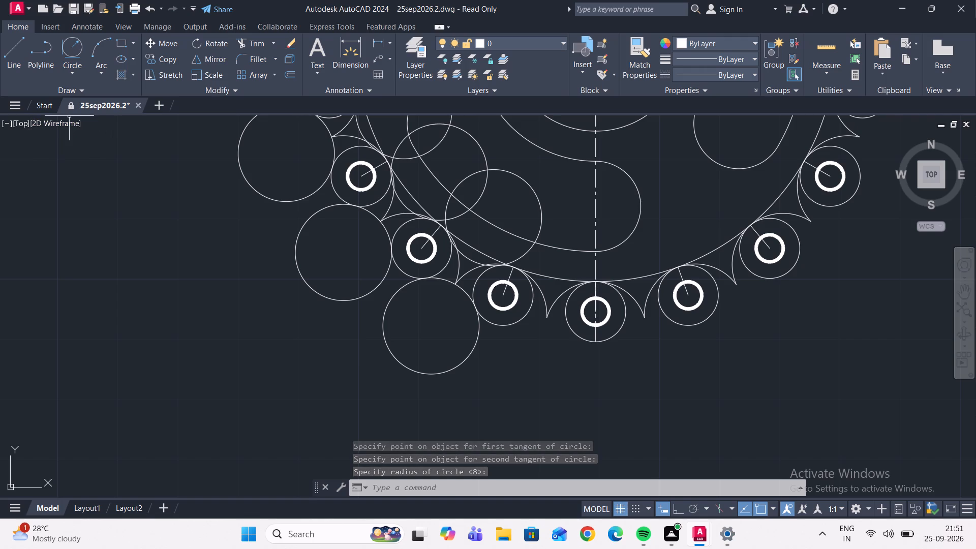
left_click(75, 54)
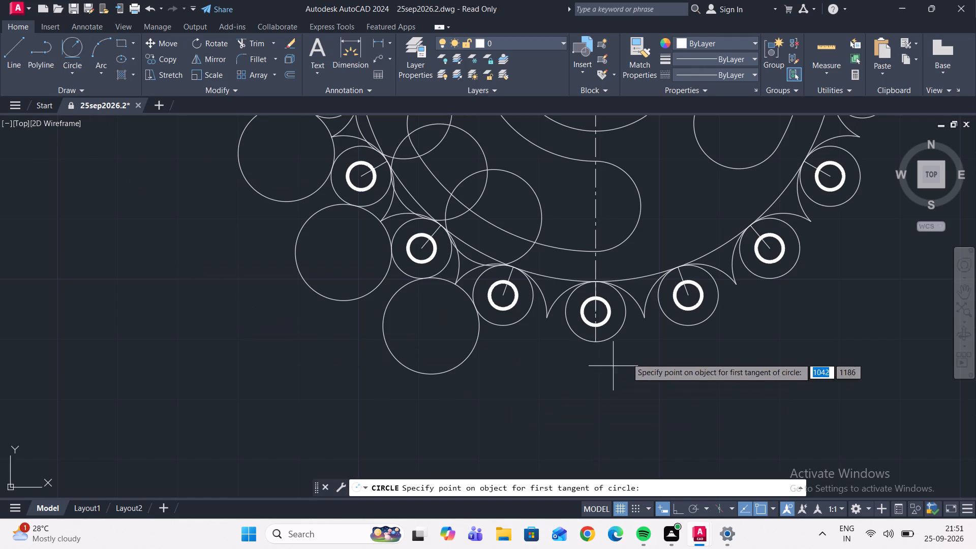
scroll(505, 325, "up", 1)
left_click(517, 321)
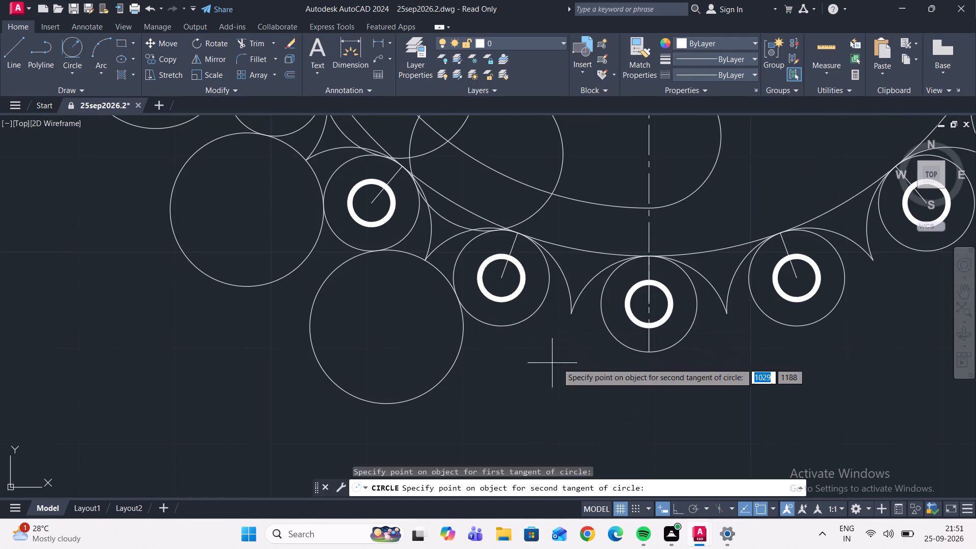
left_click(619, 345)
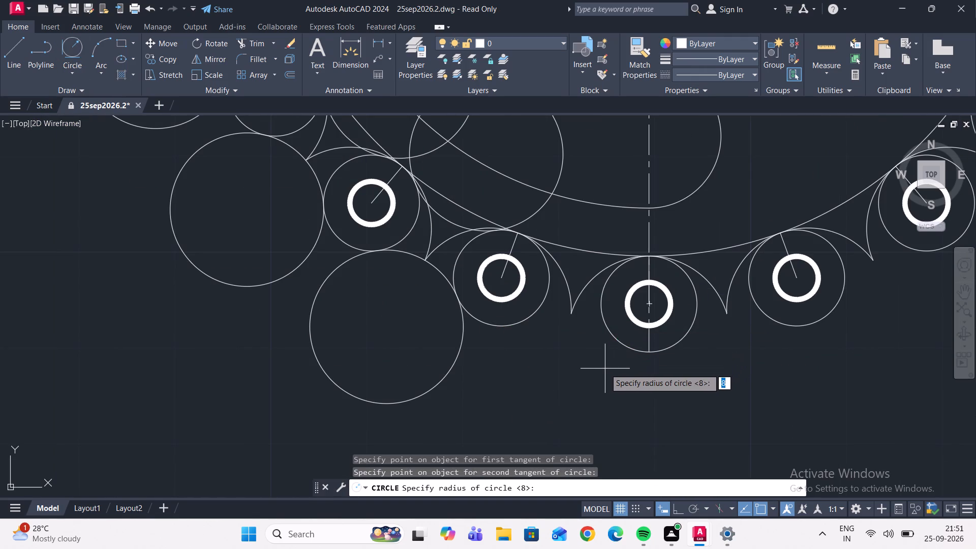
key("Return")
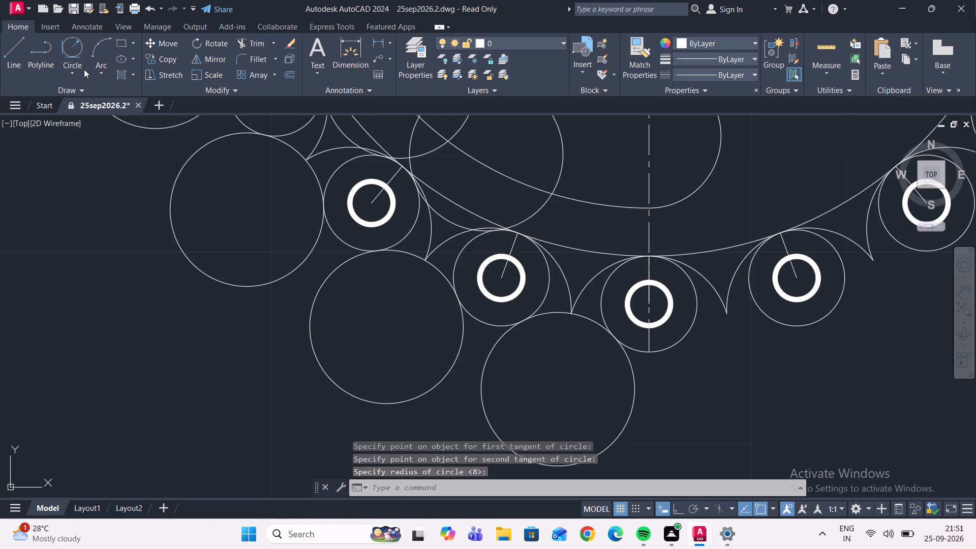
Draw an inner radius 8 circle tangent to the bottom rim circle and its left neighbour.
left_click(75, 56)
scroll(582, 306, "up", 1)
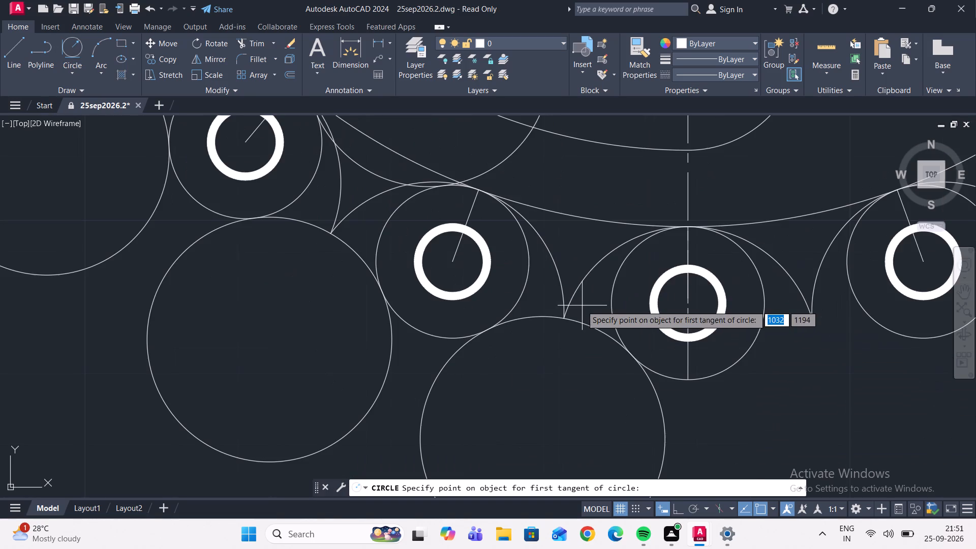
left_click(531, 261)
left_click(618, 276)
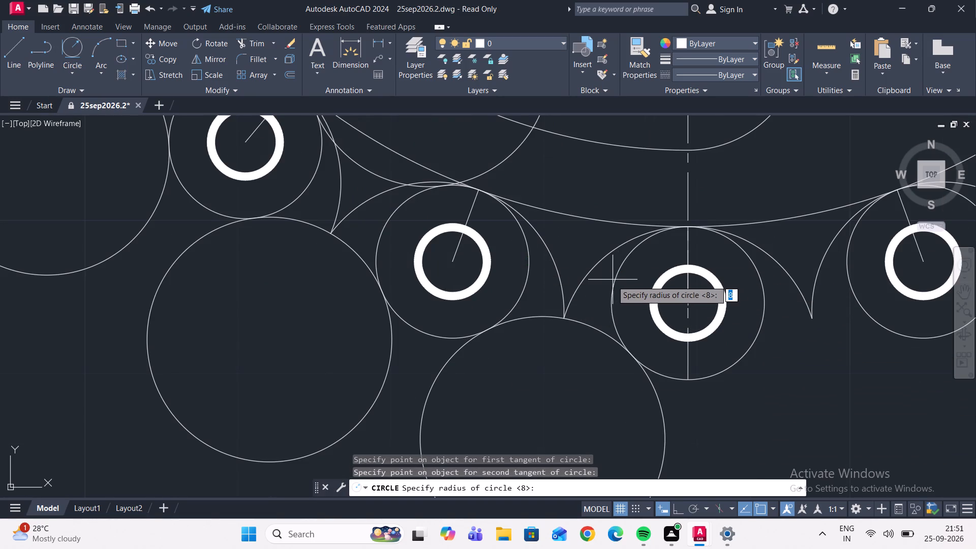
key("Return")
scroll(627, 308, "down", 5)
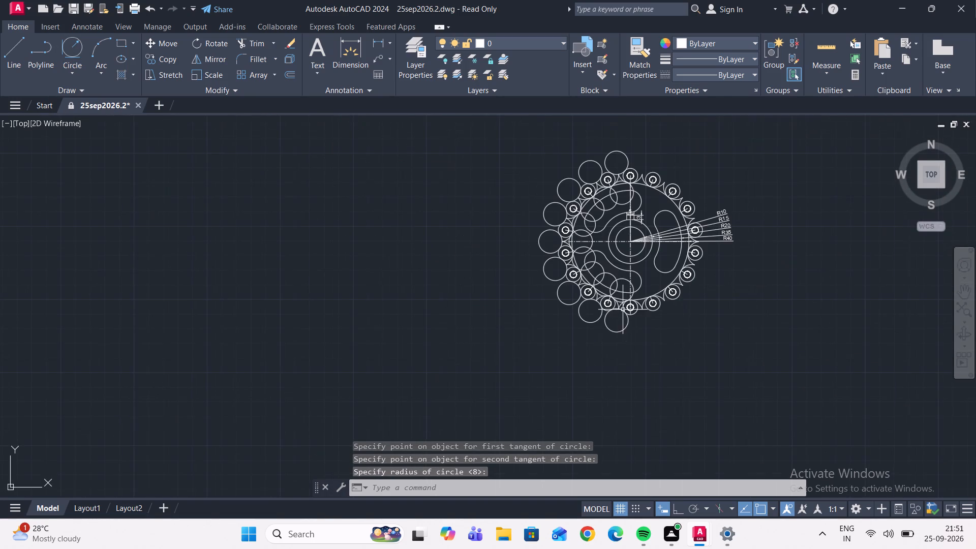
middle_click_drag(632, 227, 603, 299)
scroll(596, 223, "up", 3)
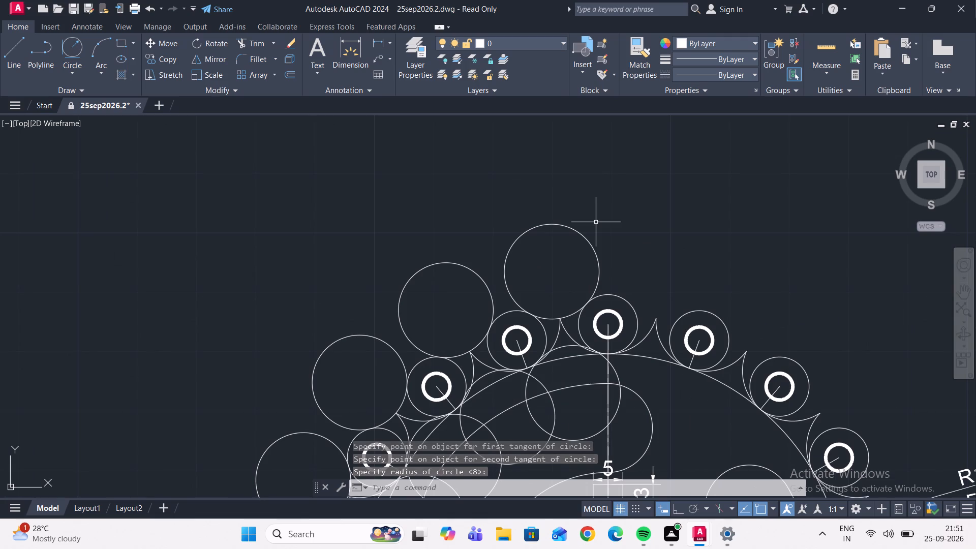
Trim away the outer parts of the four outer tangent circles on the wheel's upper left, leaving concave arcs between rim circles.
left_click(256, 38)
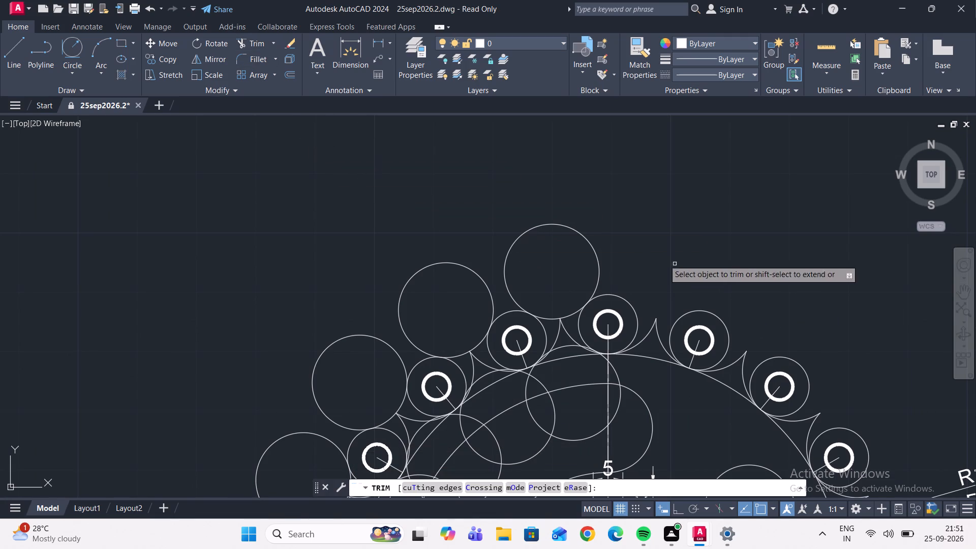
left_click(535, 226)
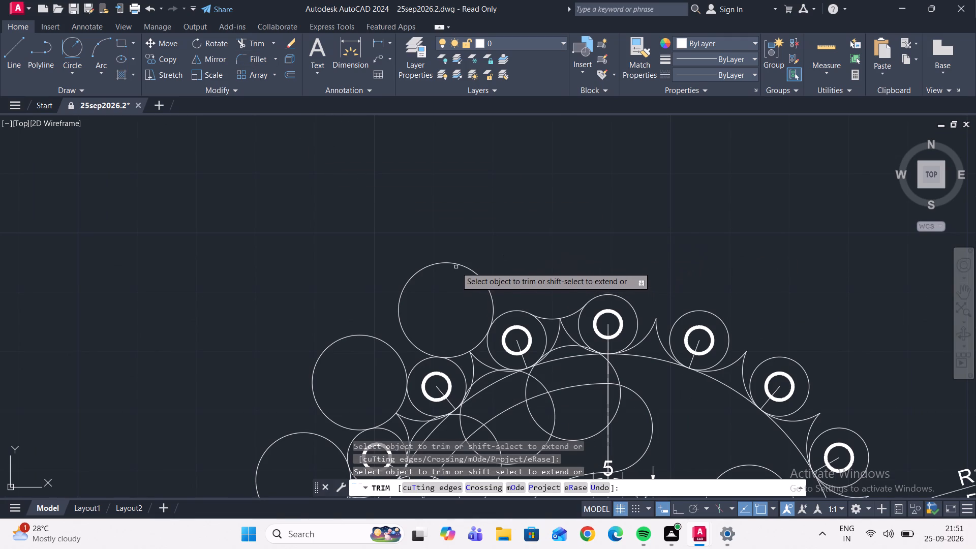
left_click(455, 264)
scroll(470, 249, "down", 1)
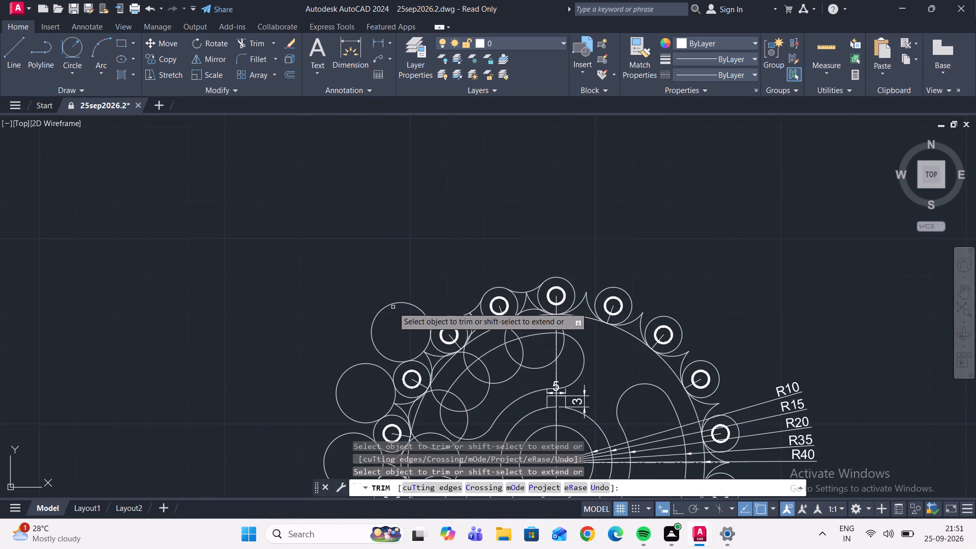
left_click(394, 301)
scroll(408, 268, "down", 2)
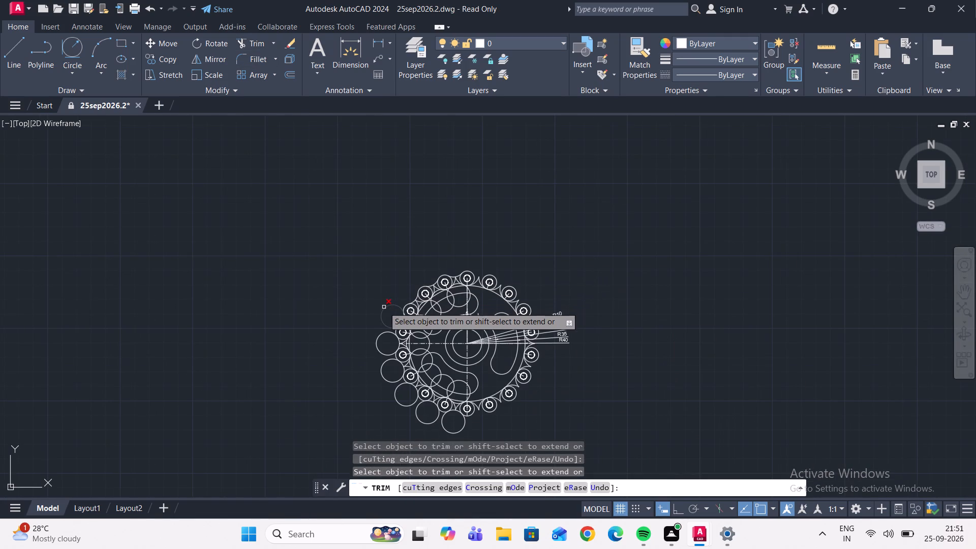
left_click(384, 307)
Trim away the outer parts of the outer tangent circles at the left end of the centreline and just below it.
scroll(385, 345, "up", 3)
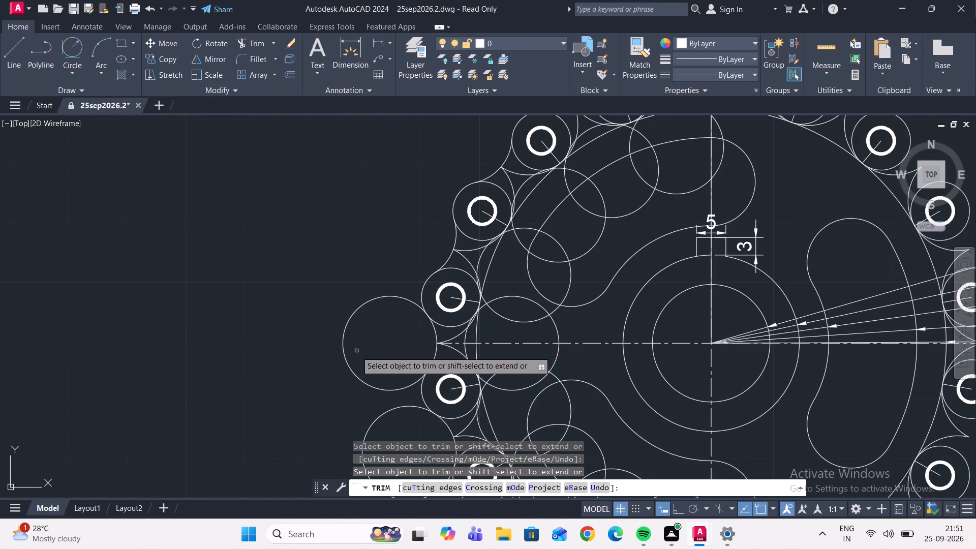
middle_click_drag(389, 350, 450, 325)
scroll(449, 327, "up", 1)
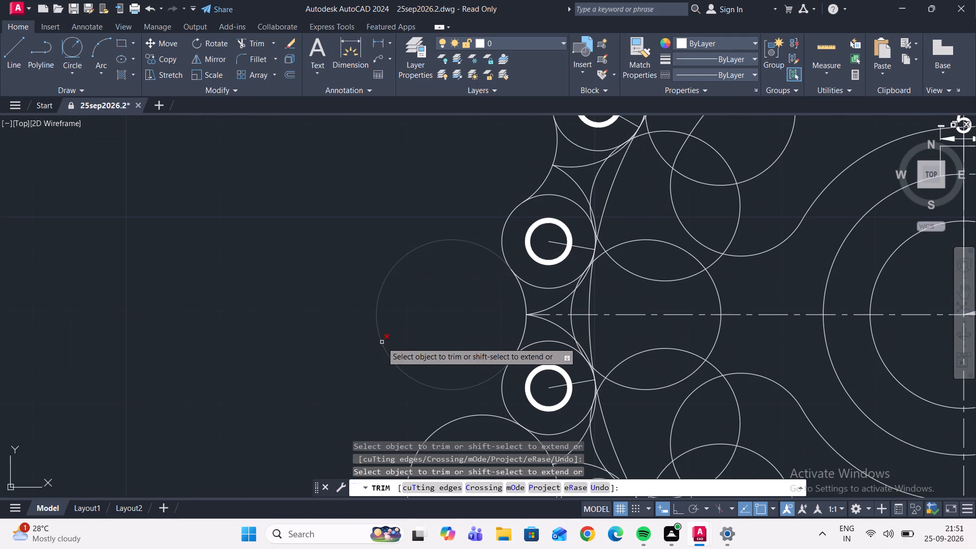
left_click(382, 342)
scroll(396, 267, "down", 3)
scroll(407, 322, "up", 3)
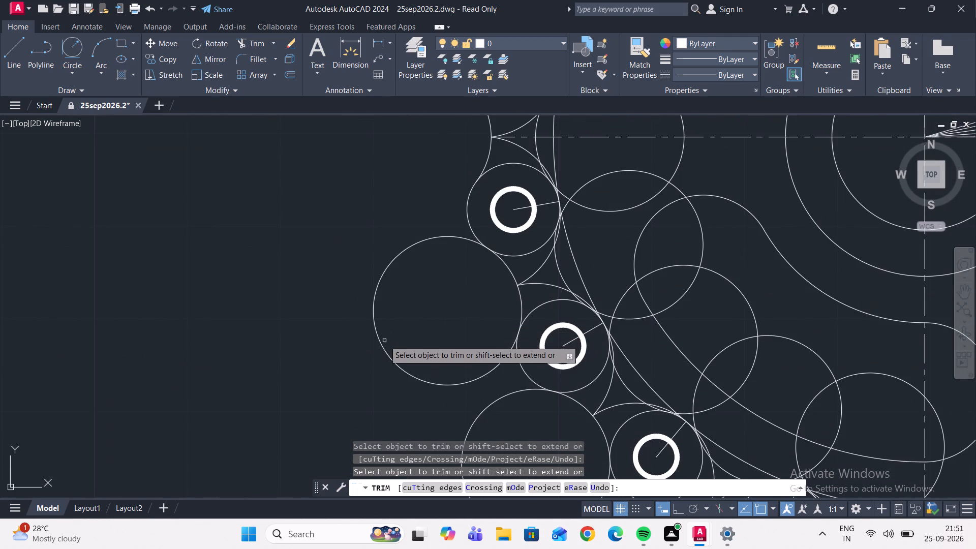
left_click(382, 345)
Trim away the outer parts of the remaining three outer tangent circles along the wheel's lower left to the bottom.
scroll(397, 301, "down", 2)
scroll(427, 365, "up", 4)
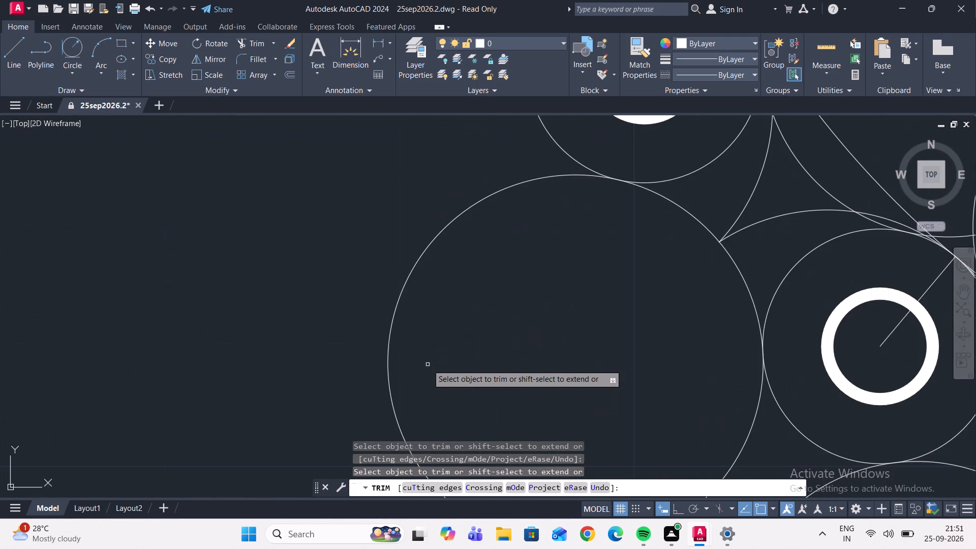
left_click(394, 312)
scroll(394, 312, "down", 4)
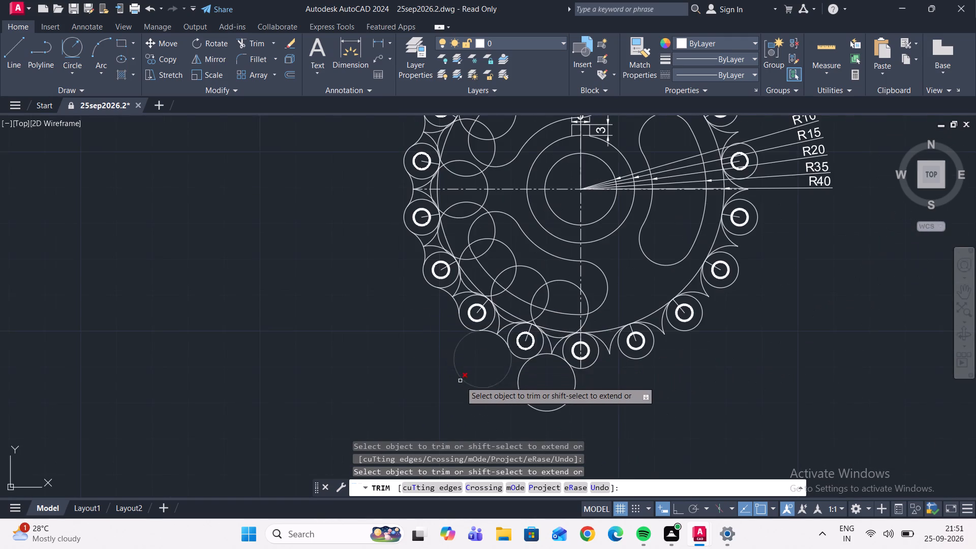
scroll(461, 382, "up", 2)
left_click(465, 379)
scroll(463, 364, "down", 2)
scroll(532, 402, "up", 2)
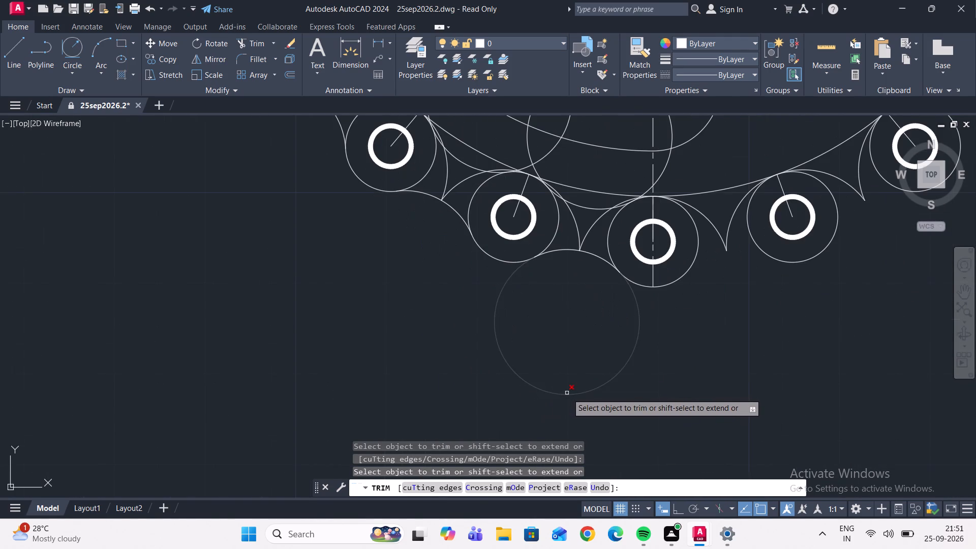
left_click(567, 393)
In the four upper-left gaps between rim circles, trim the leftover arc tail beside the upper rim circle of each pair.
scroll(579, 351, "down", 2)
middle_click_drag(579, 352, 587, 448)
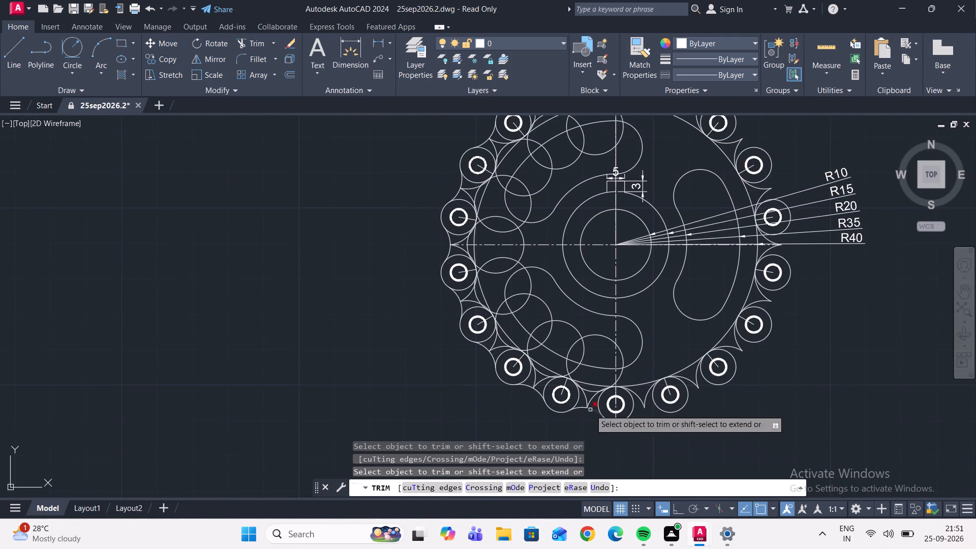
middle_click_drag(592, 411, 597, 510)
scroll(596, 181, "up", 3)
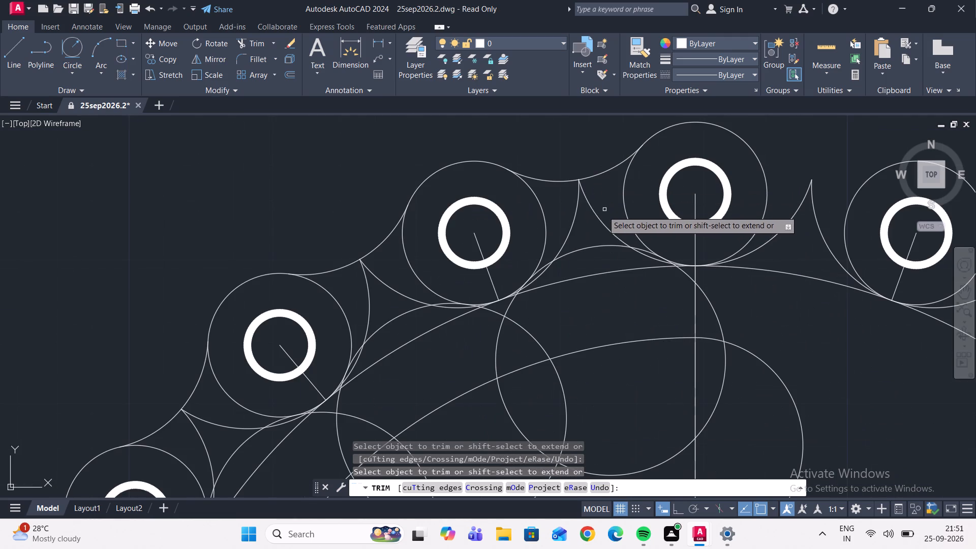
left_click(598, 218)
left_click(399, 291)
middle_click_drag(403, 273, 405, 273)
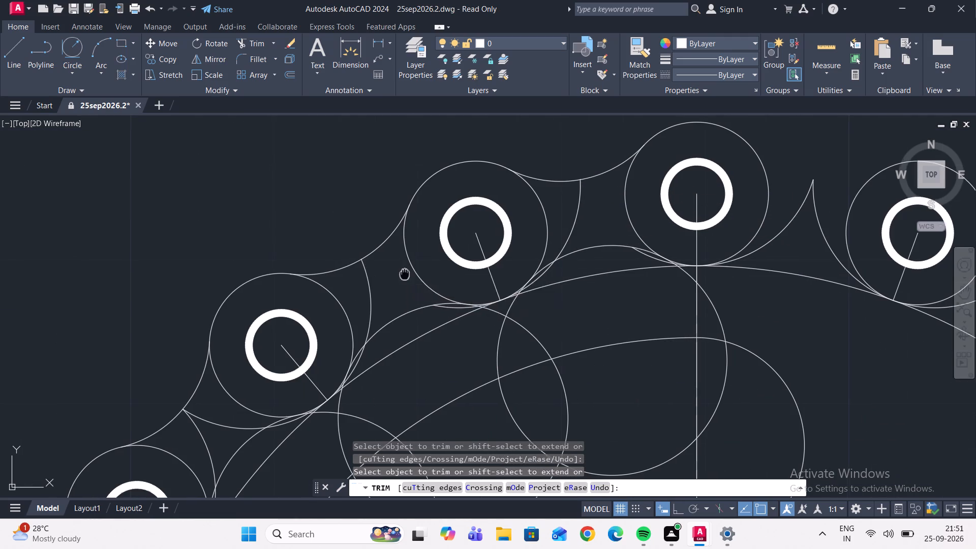
middle_click_drag(405, 273, 768, 150)
left_click(590, 300)
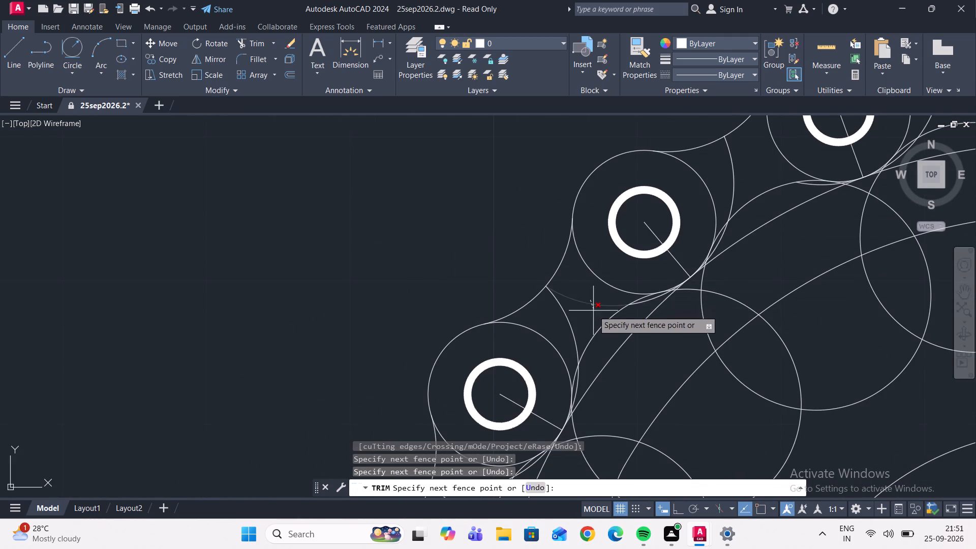
left_click(593, 311)
middle_click_drag(590, 269, 690, 51)
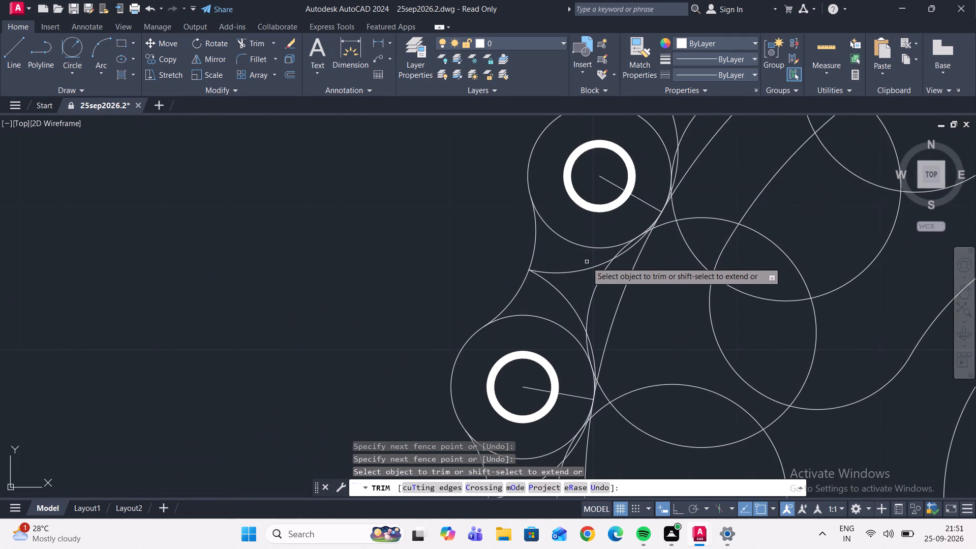
left_click(585, 268)
Trim the leftover arc tail beside each pair's upper rim circle in the five gaps from the left centreline to the bottom.
scroll(572, 239, "down", 2)
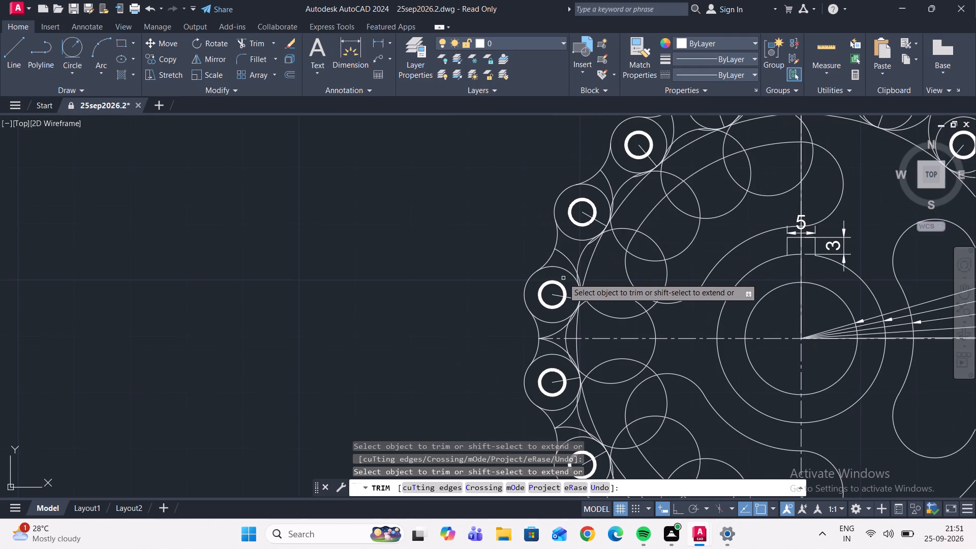
middle_click_drag(569, 289, 564, 164)
scroll(549, 211, "up", 1)
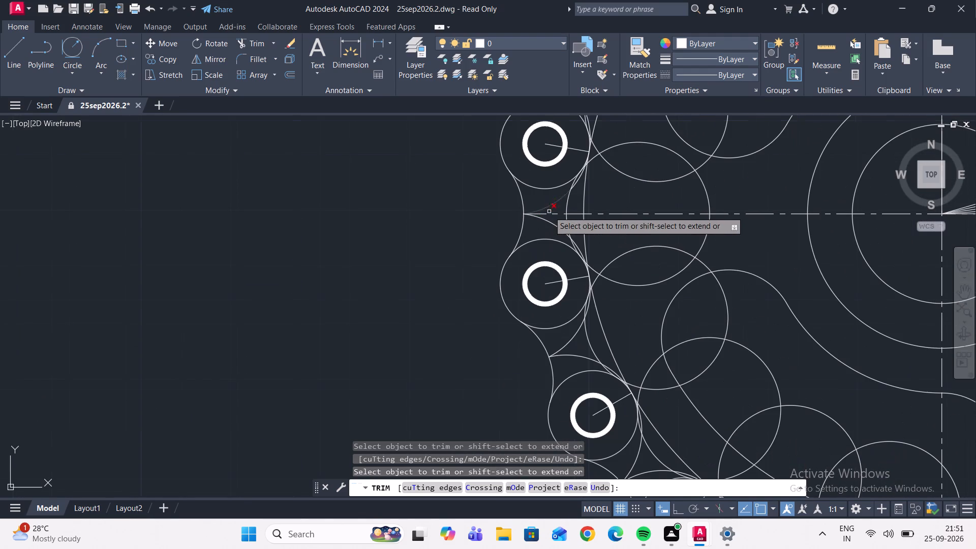
left_click(552, 205)
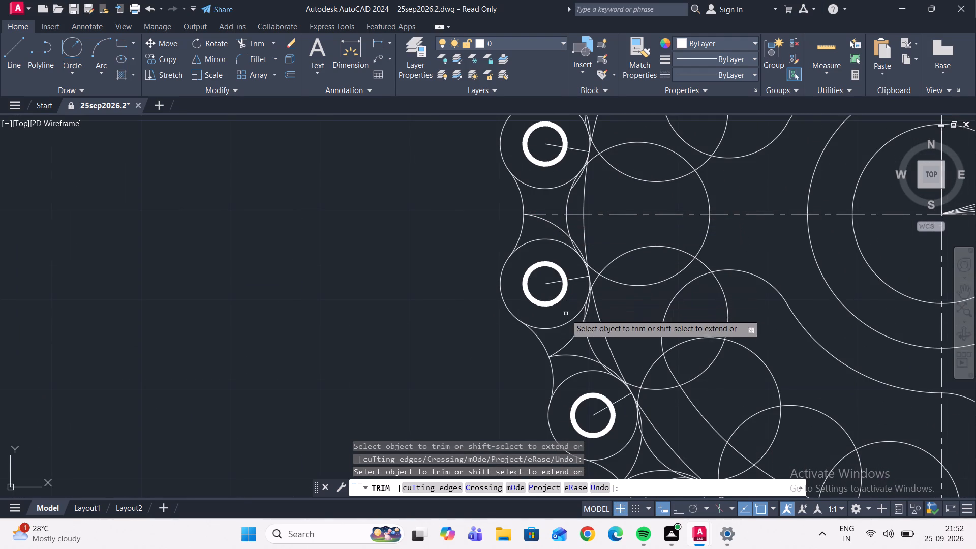
left_click(570, 344)
scroll(564, 332, "down", 1)
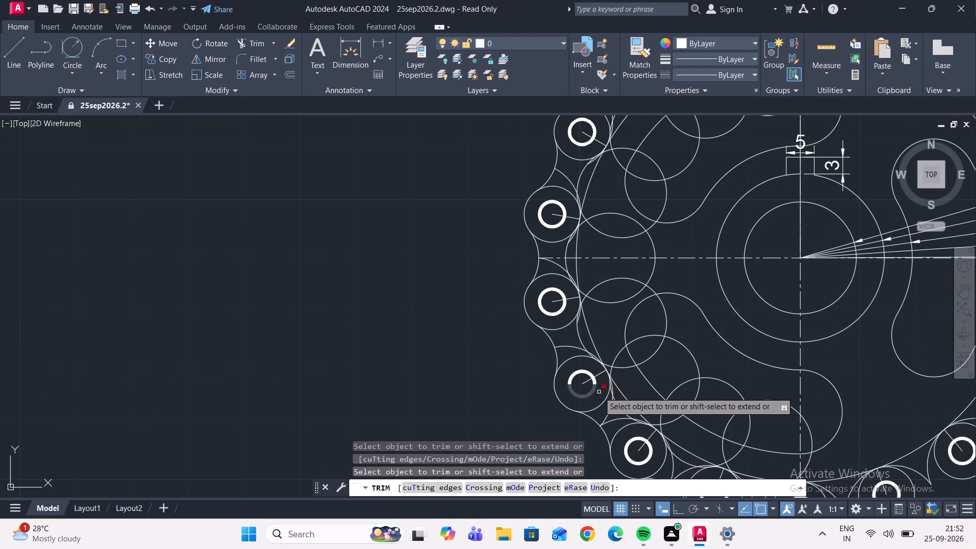
left_click(611, 413)
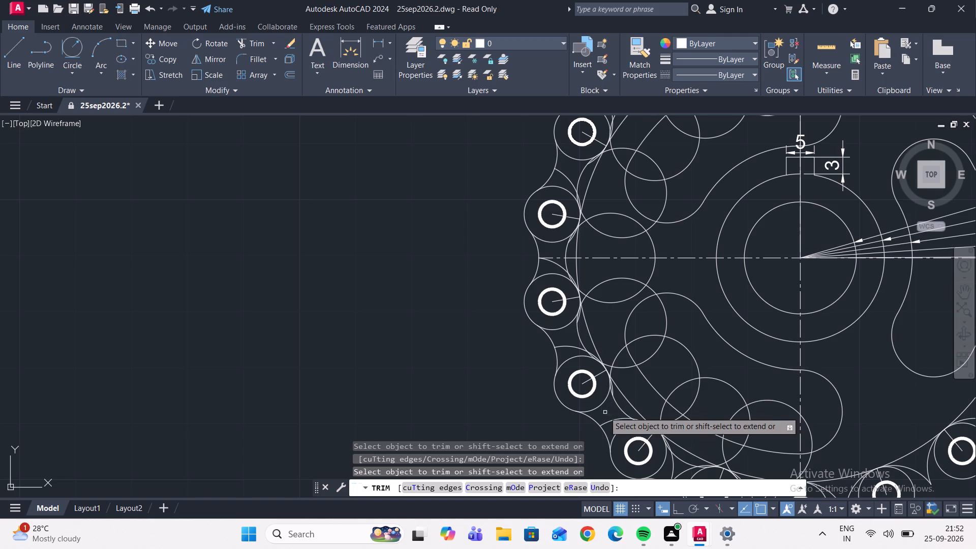
scroll(603, 410, "down", 1)
middle_click_drag(603, 410, 520, 301)
scroll(544, 322, "up", 3)
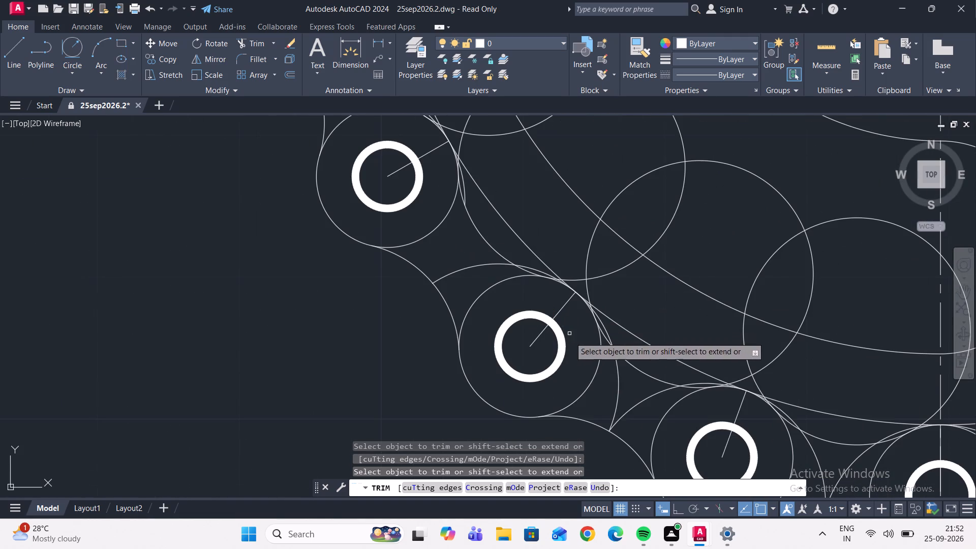
left_click(618, 386)
middle_click_drag(619, 385, 617, 383)
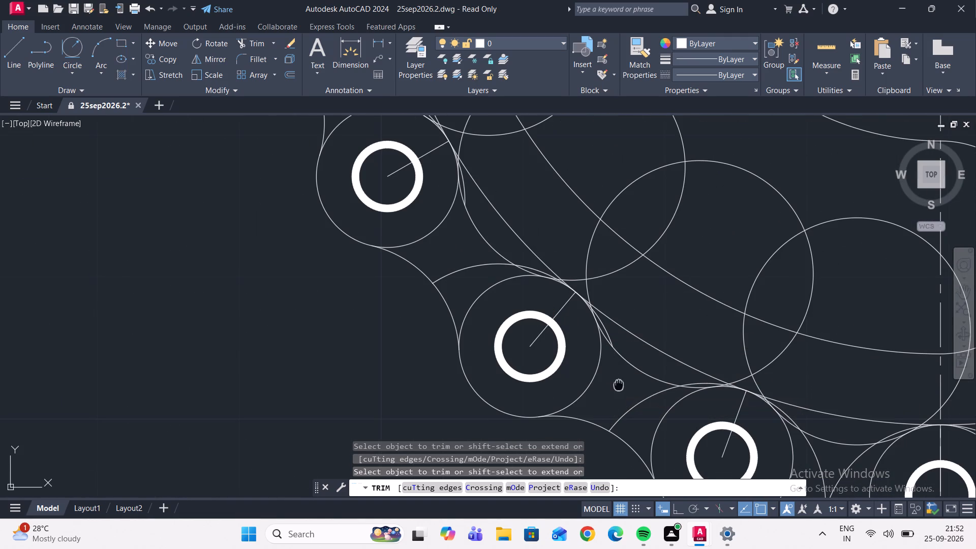
middle_click_drag(617, 383, 503, 256)
left_click(699, 329)
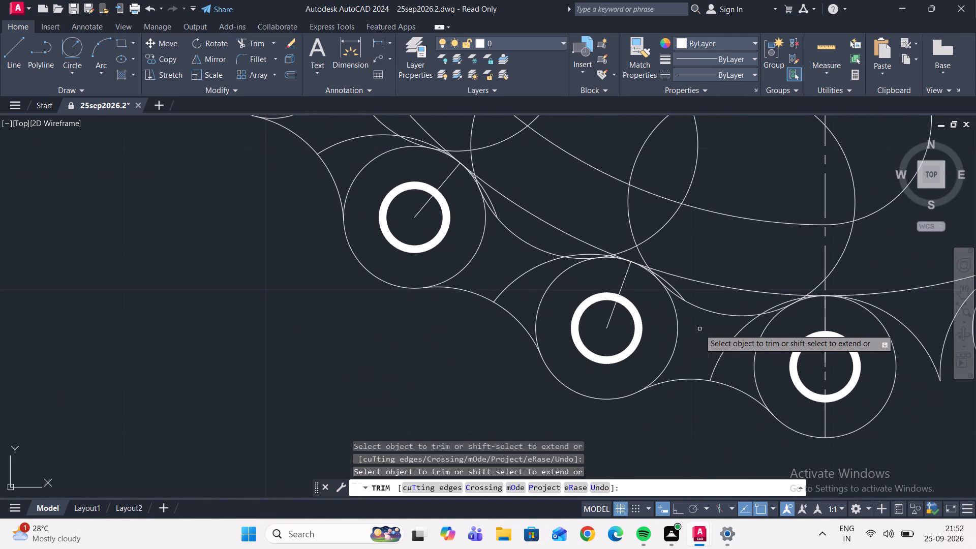
Trim the remaining arc tail beside the lower rim circle in the first two gaps left of the top rim circle.
middle_click_drag(698, 332, 483, 311)
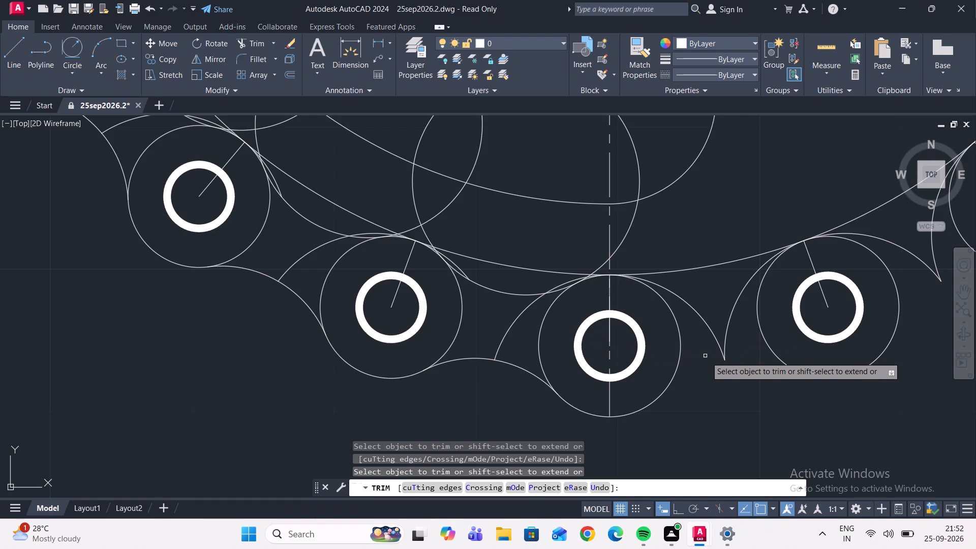
scroll(709, 364, "down", 3)
middle_click_drag(718, 389, 652, 487)
middle_click_drag(590, 165, 578, 265)
scroll(589, 249, "up", 2)
middle_click_drag(578, 254, 651, 175)
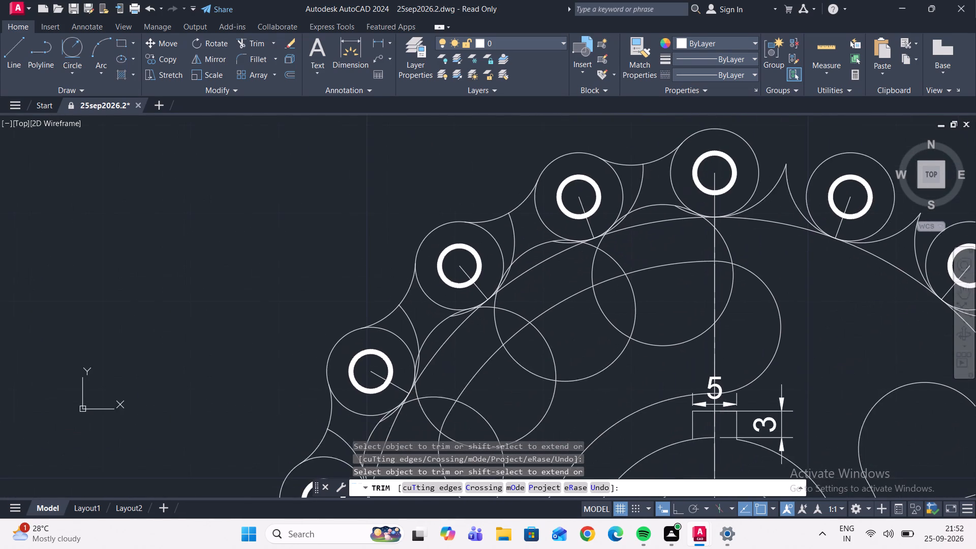
scroll(653, 186, "up", 2)
left_click_drag(652, 189, 581, 195)
scroll(595, 195, "down", 1)
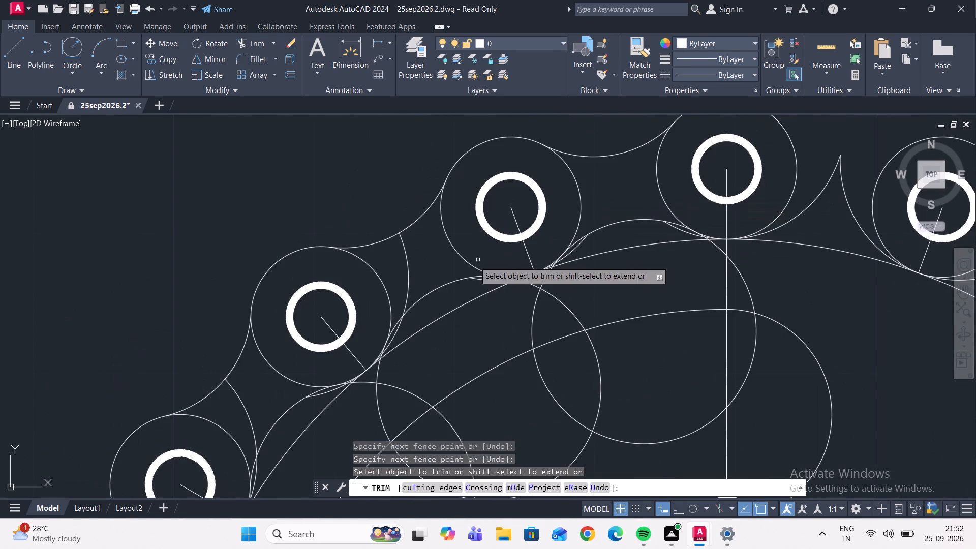
left_click_drag(417, 269, 403, 284)
Trim the remaining arc tail beside the lower rim circle in the third and fourth gaps on the upper left.
scroll(417, 236, "down", 1)
middle_click_drag(422, 231, 576, 138)
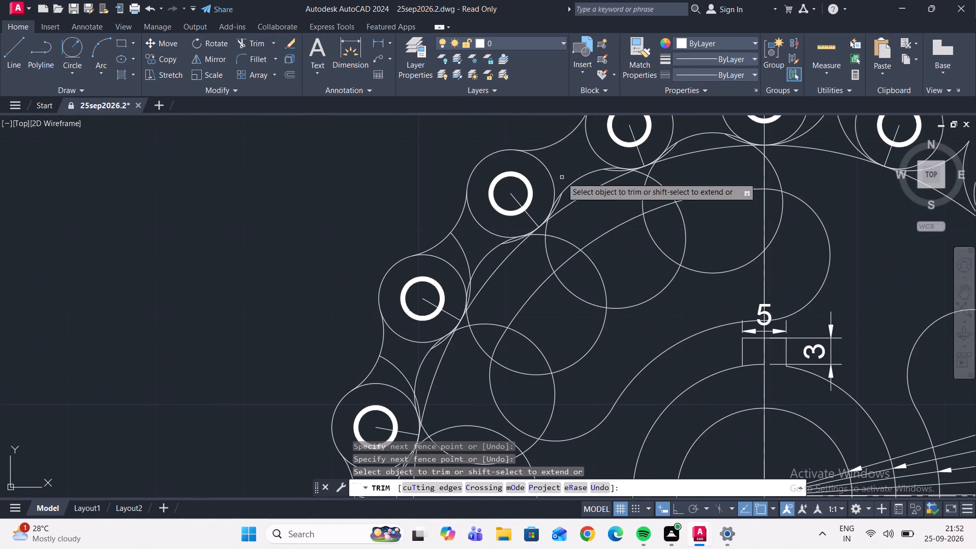
scroll(471, 250, "up", 1)
left_click_drag(471, 250, 461, 271)
left_click(461, 271)
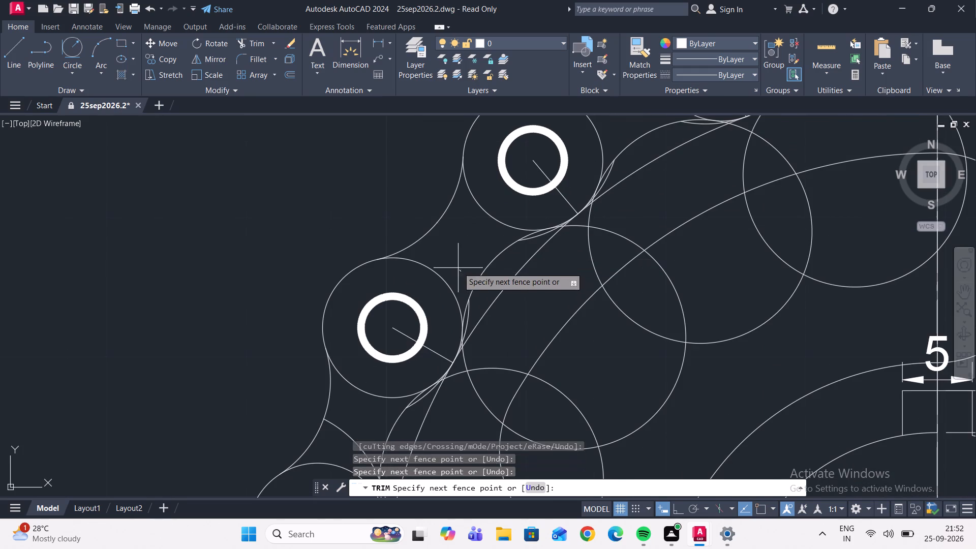
scroll(468, 239, "down", 2)
scroll(468, 246, "up", 2)
left_click(469, 247)
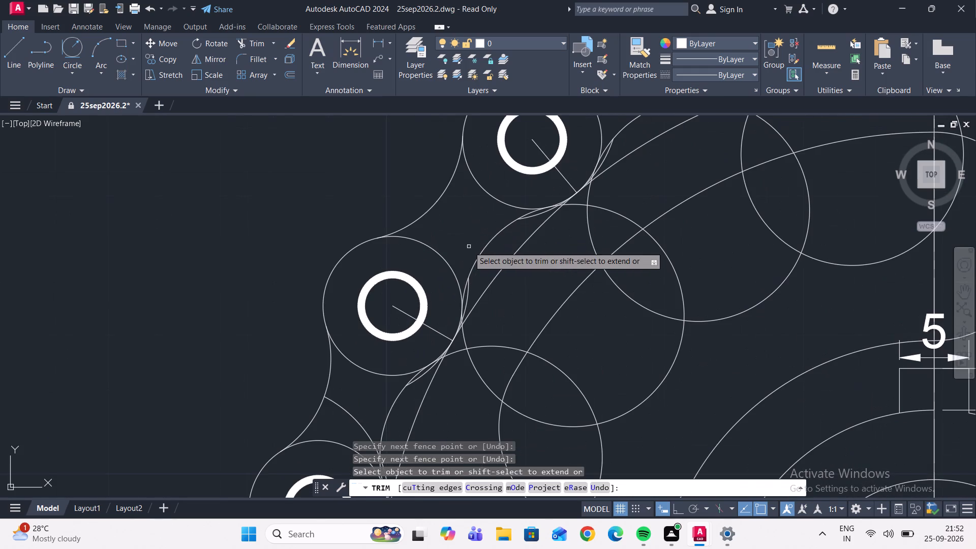
middle_click_drag(465, 230, 520, 129)
left_click_drag(423, 299, 400, 315)
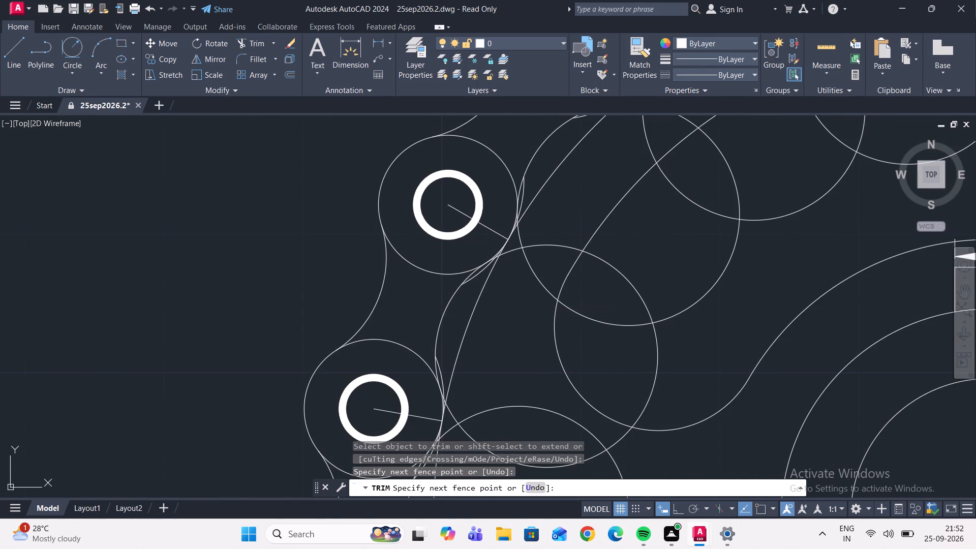
Trim the remaining arc tail beside the lower rim circle in the left centreline gap and the next two gaps below.
scroll(405, 287, "down", 2)
middle_click_drag(392, 368, 415, 308)
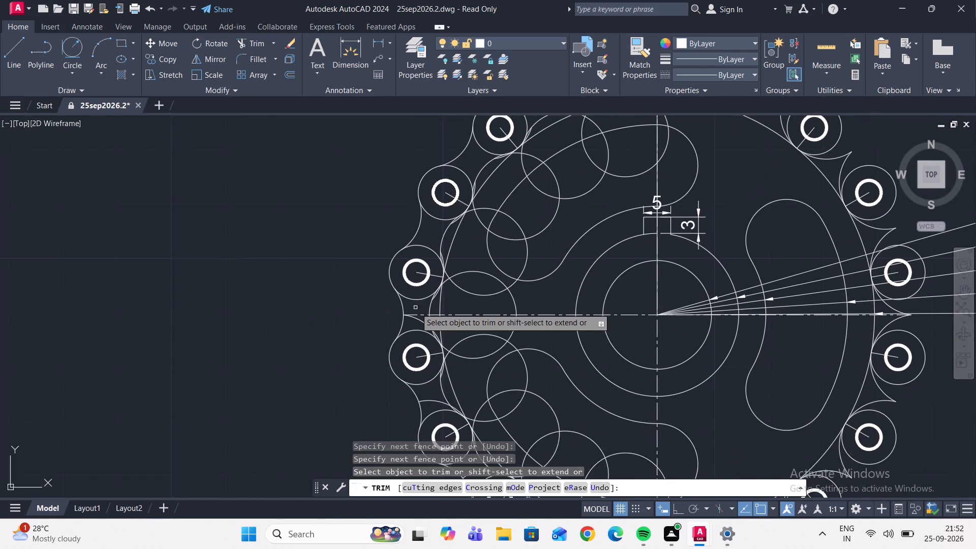
scroll(423, 322, "up", 3)
left_click_drag(419, 308, 391, 327)
scroll(391, 301, "down", 2)
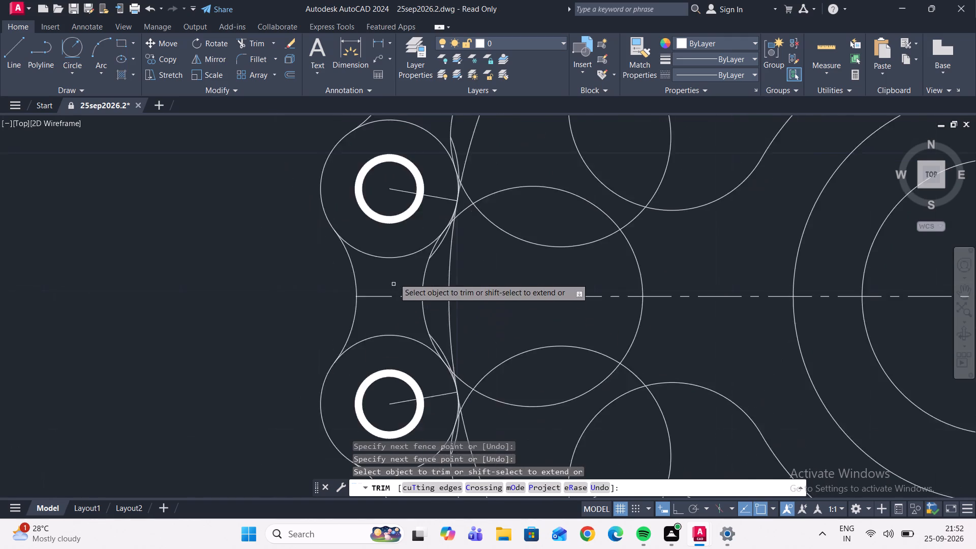
scroll(395, 273, "down", 1)
scroll(409, 363, "up", 2)
left_click_drag(408, 368, 399, 386)
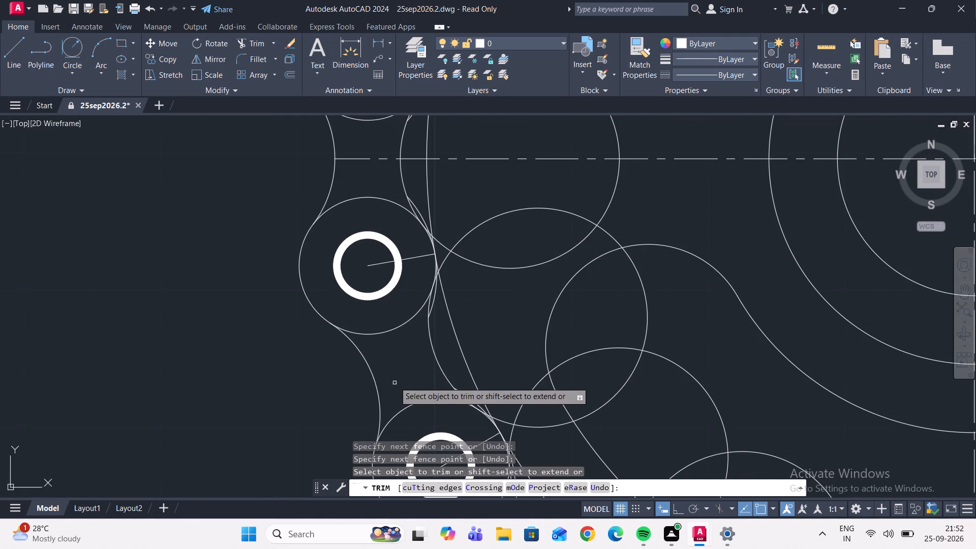
scroll(393, 359, "down", 4)
scroll(416, 385, "up", 4)
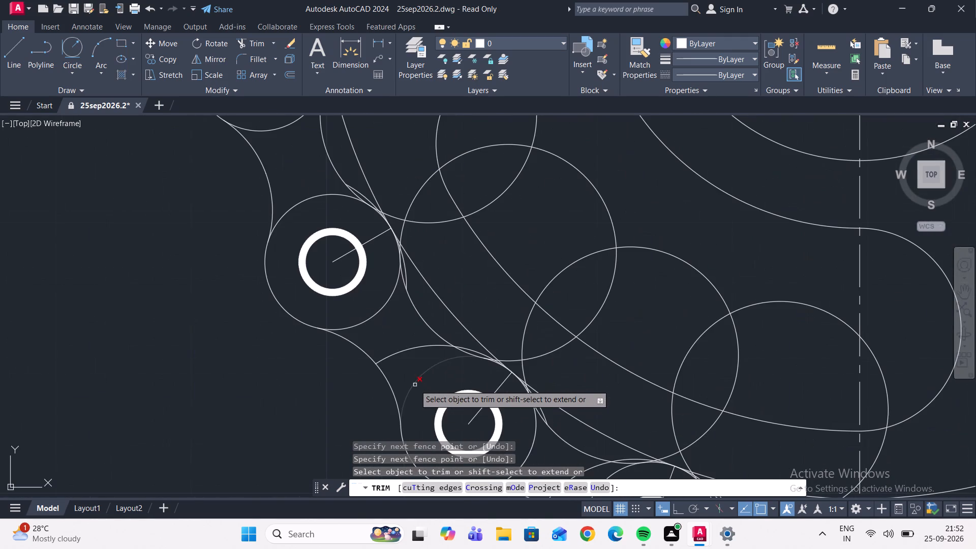
left_click_drag(396, 341, 403, 365)
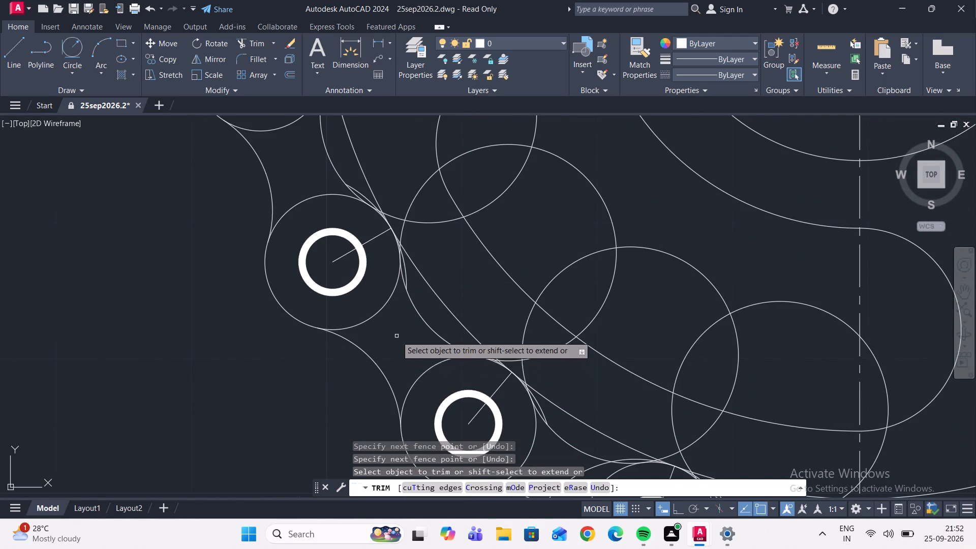
Trim the remaining arc tail beside the lower rim circle in the last two gaps left of the bottom rim circle.
scroll(395, 332, "down", 3)
scroll(432, 360, "up", 4)
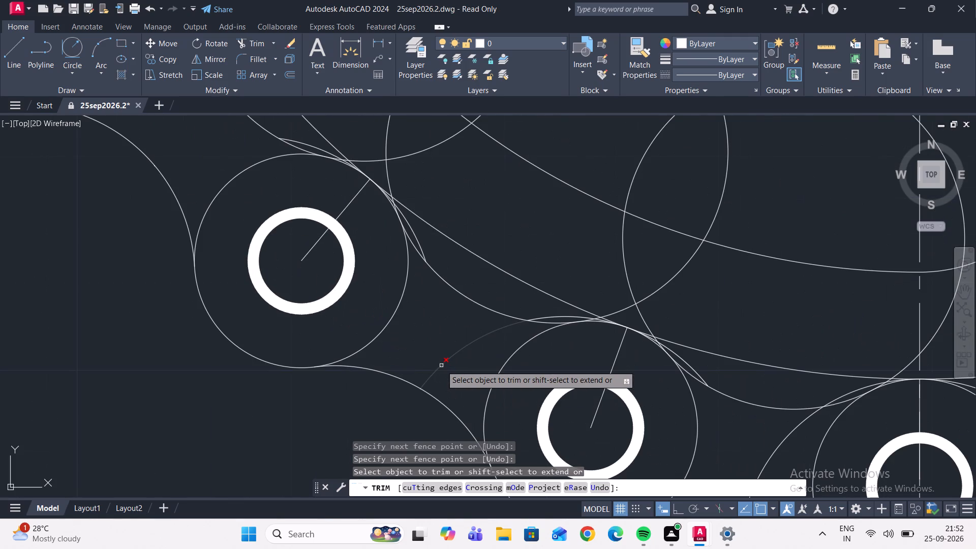
left_click_drag(432, 346, 456, 376)
scroll(428, 329, "down", 3)
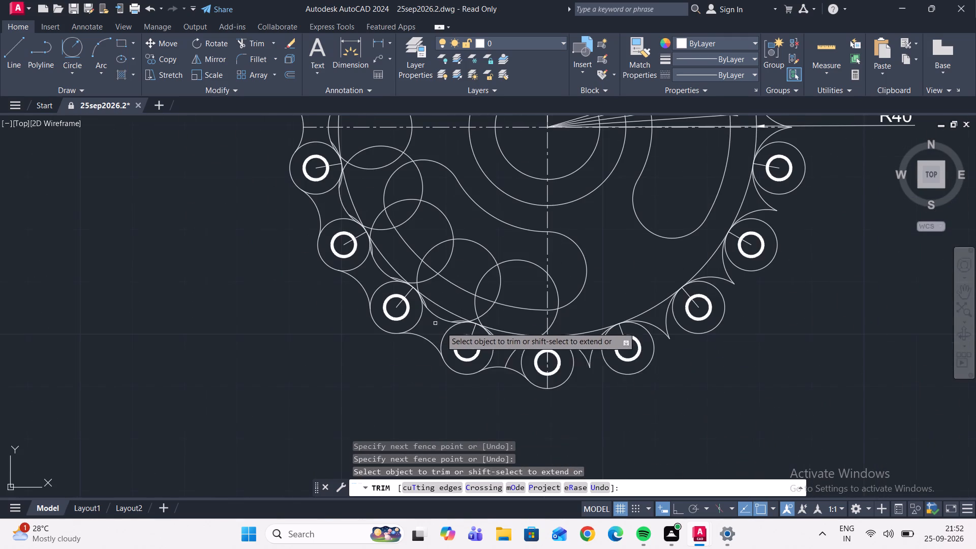
scroll(500, 361, "up", 3)
left_click_drag(512, 341, 548, 361)
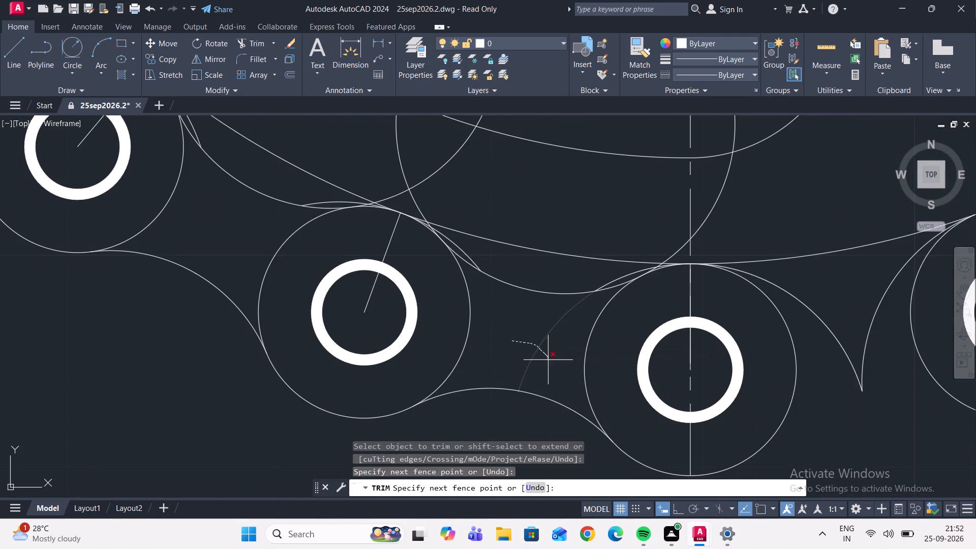
left_click_drag(548, 361, 548, 362)
scroll(532, 345, "down", 3)
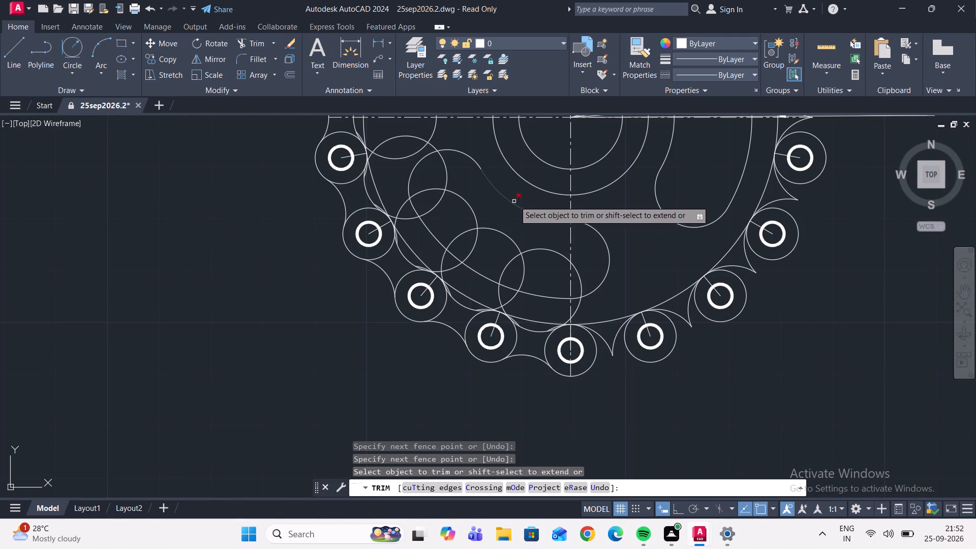
Trim the inner tangent circle between the top rim circle and its left neighbour where it meets both rim circles.
middle_click_drag(517, 197, 515, 486)
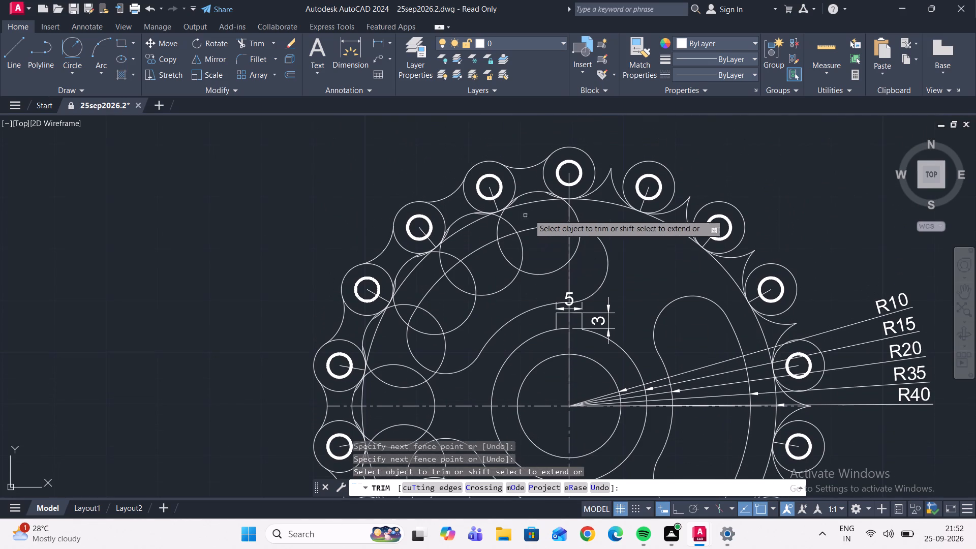
scroll(542, 204, "up", 4)
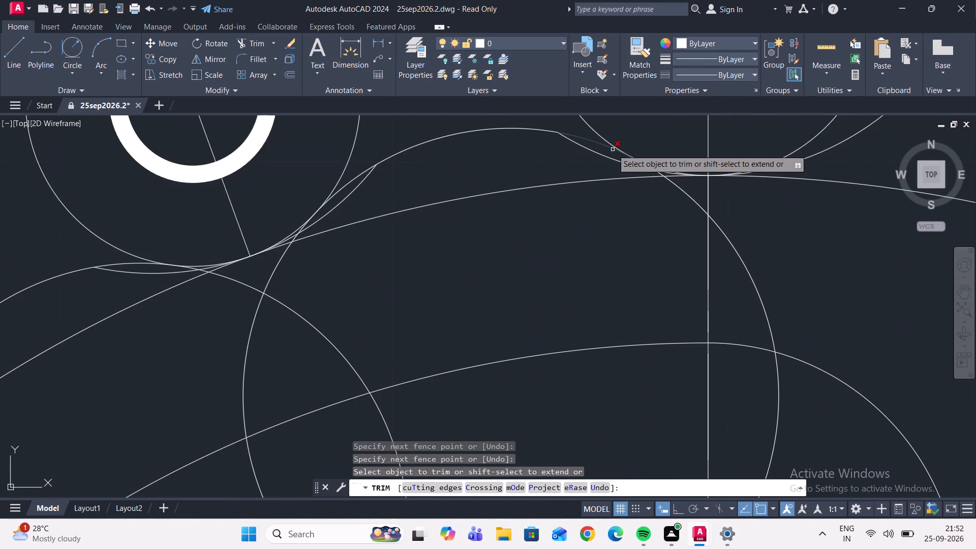
left_click(686, 190)
scroll(662, 176, "up", 3)
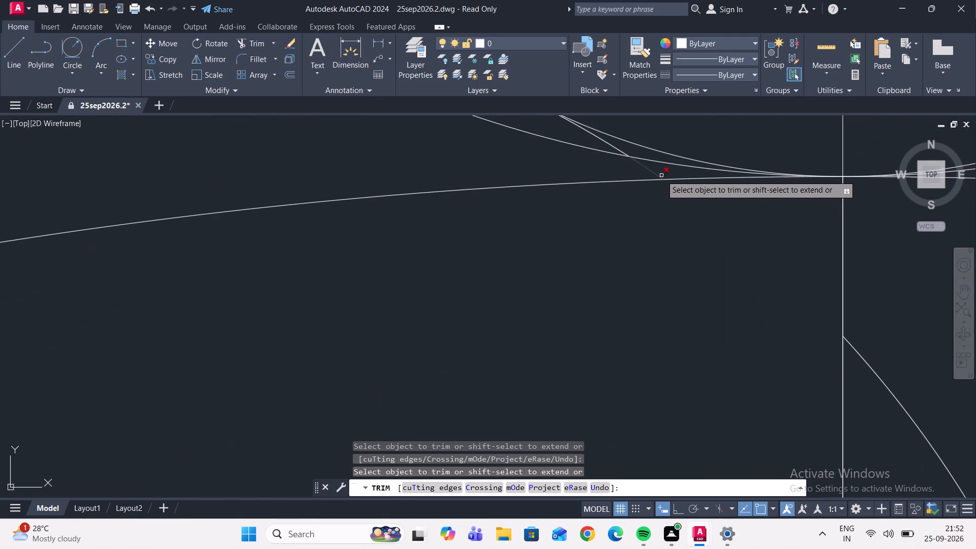
left_click(644, 169)
scroll(642, 171, "down", 1)
middle_click_drag(642, 171, 667, 322)
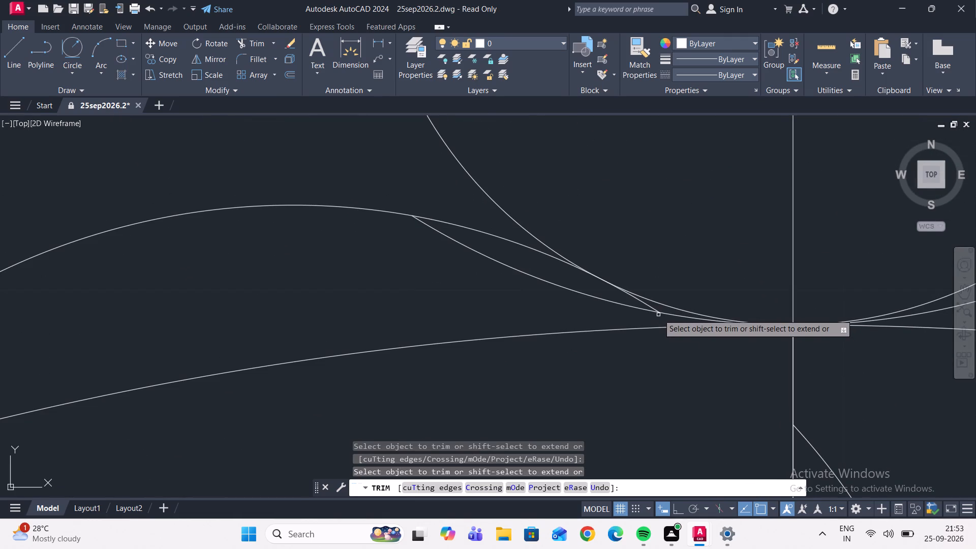
left_click(654, 307)
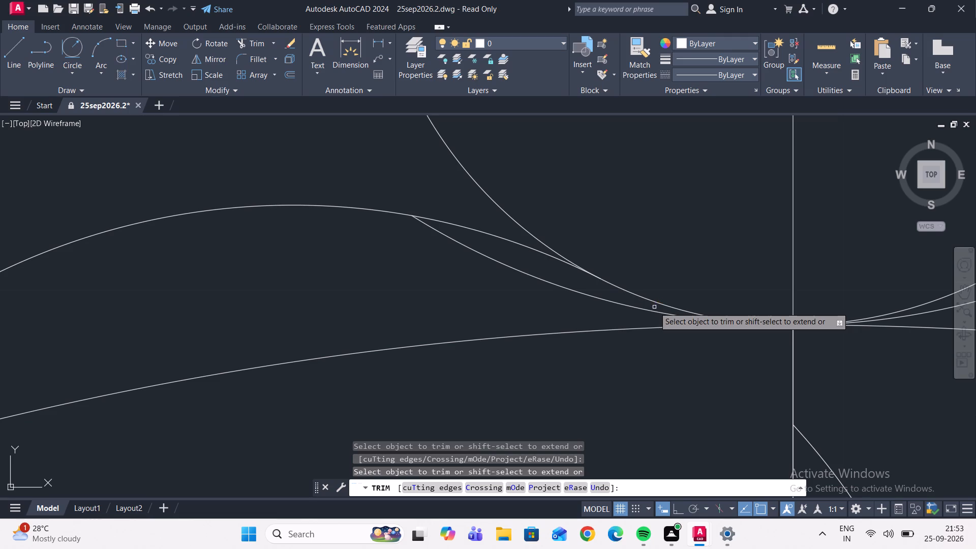
middle_click_drag(362, 290, 624, 255)
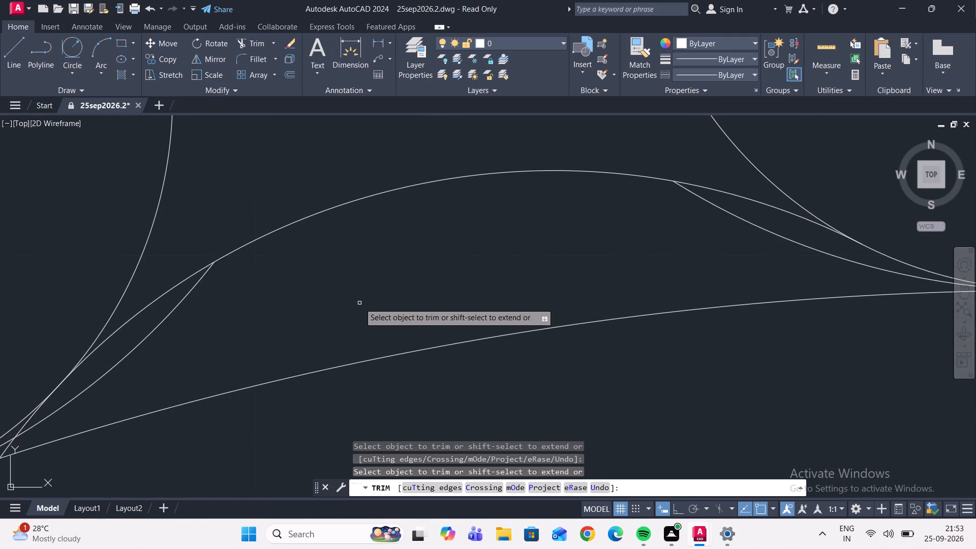
middle_click_drag(359, 303, 635, 206)
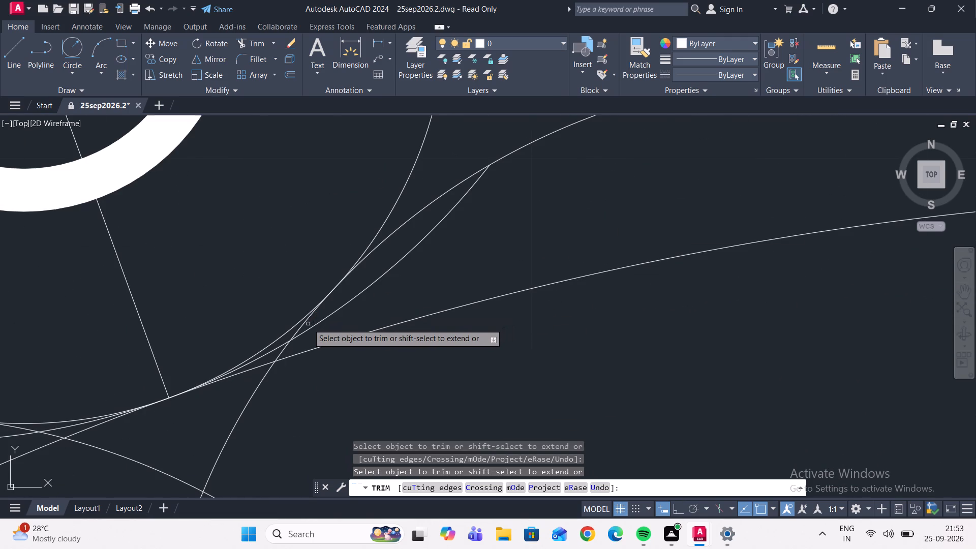
left_click(305, 325)
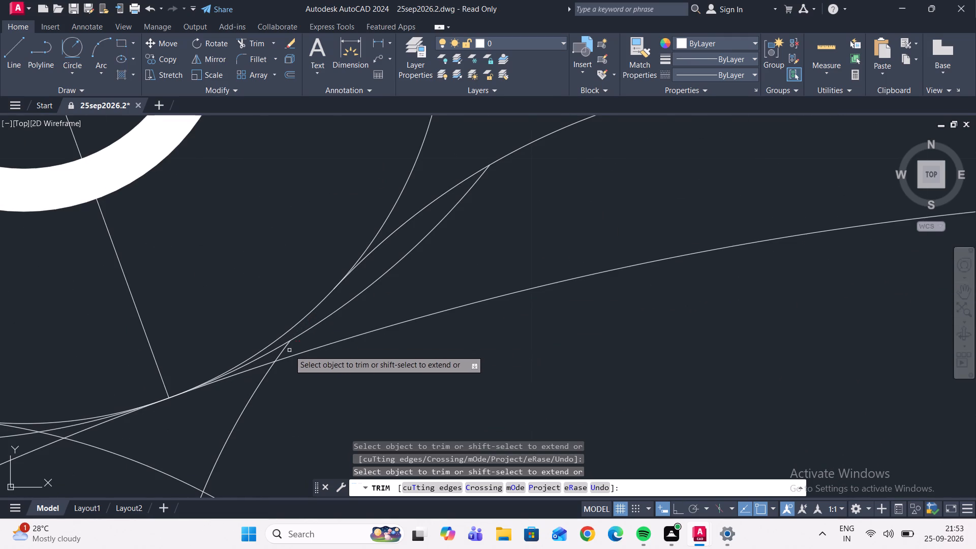
left_click(284, 351)
Trim away the rest of that inner tangent circle across the vertical centreline, the curved slot and the overlapping neighbouring circle.
scroll(467, 269, "down", 3)
middle_click_drag(513, 313, 513, 314)
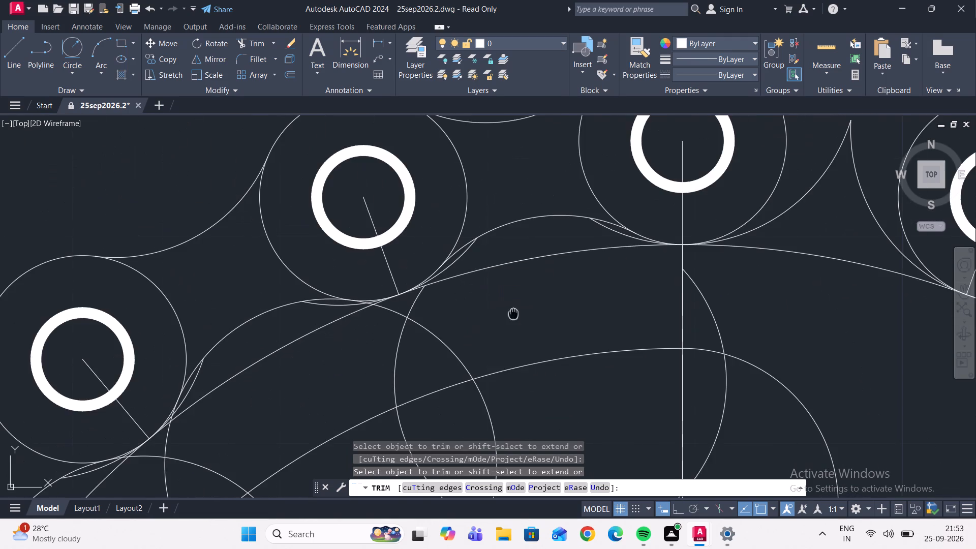
middle_click_drag(513, 314, 369, 296)
left_click(572, 305)
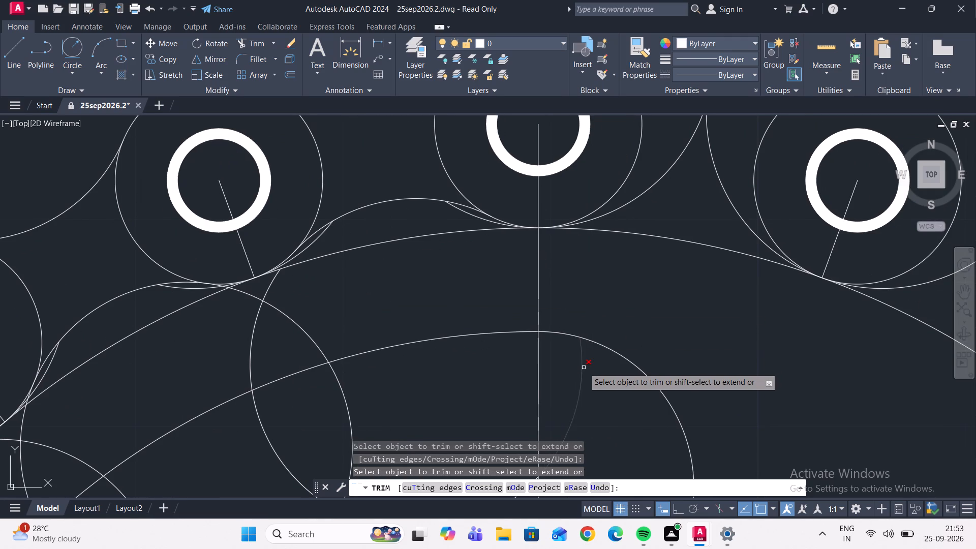
left_click(584, 368)
middle_click_drag(499, 368, 544, 219)
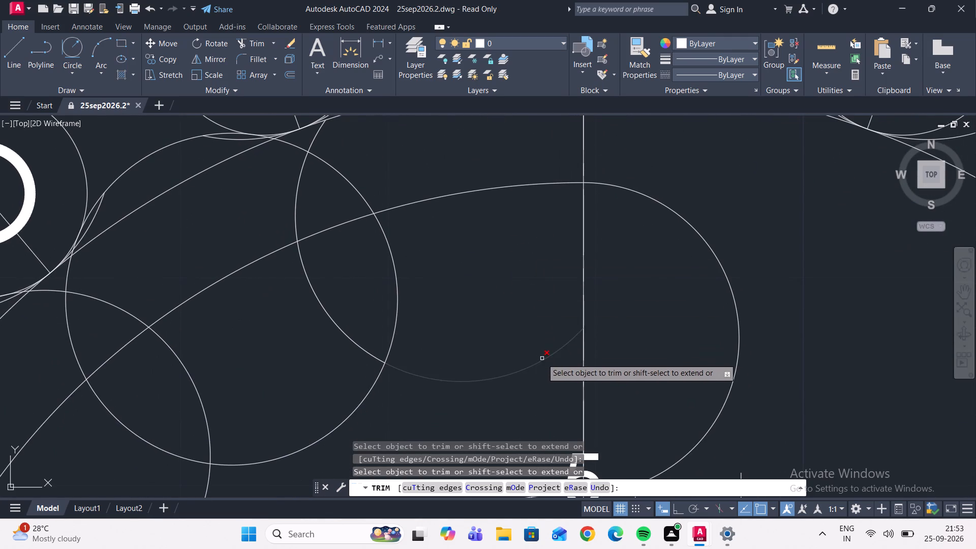
left_click(543, 358)
left_click(373, 352)
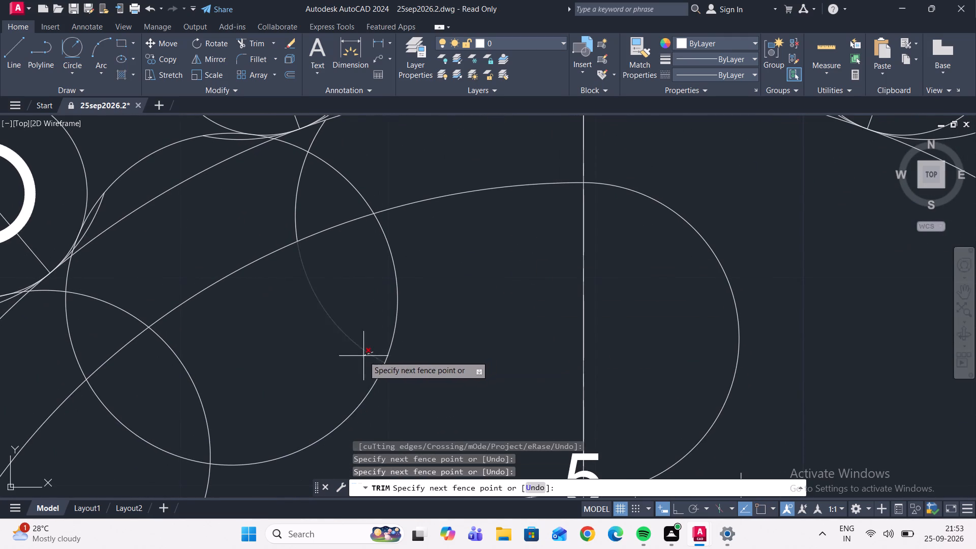
left_click(363, 356)
middle_click_drag(341, 308, 369, 422)
left_click_drag(344, 314, 313, 314)
middle_click_drag(317, 307, 302, 372)
scroll(327, 317, "up", 1)
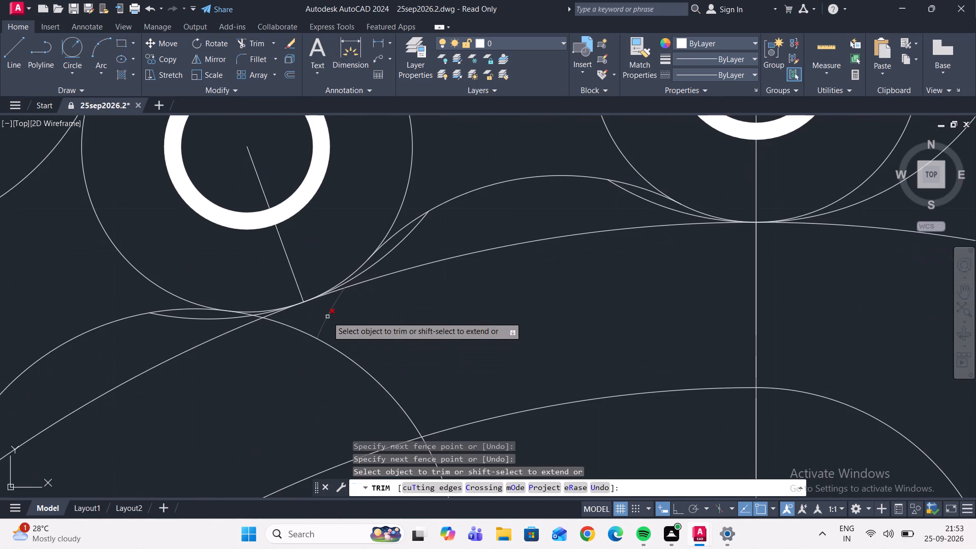
scroll(327, 317, "up", 1)
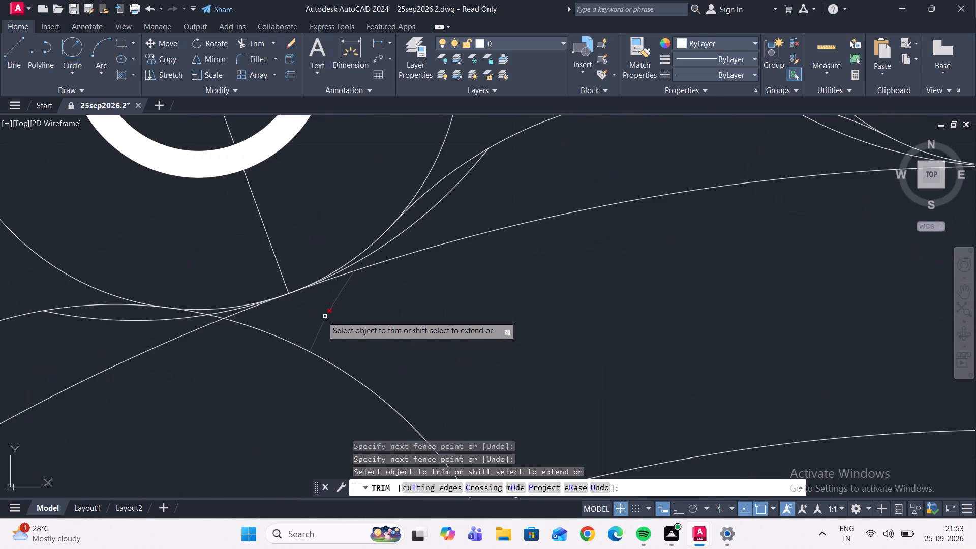
left_click_drag(308, 316, 367, 323)
Trim the next inner tangent circle where it meets the first rim circle left of the top one.
scroll(363, 308, "down", 1)
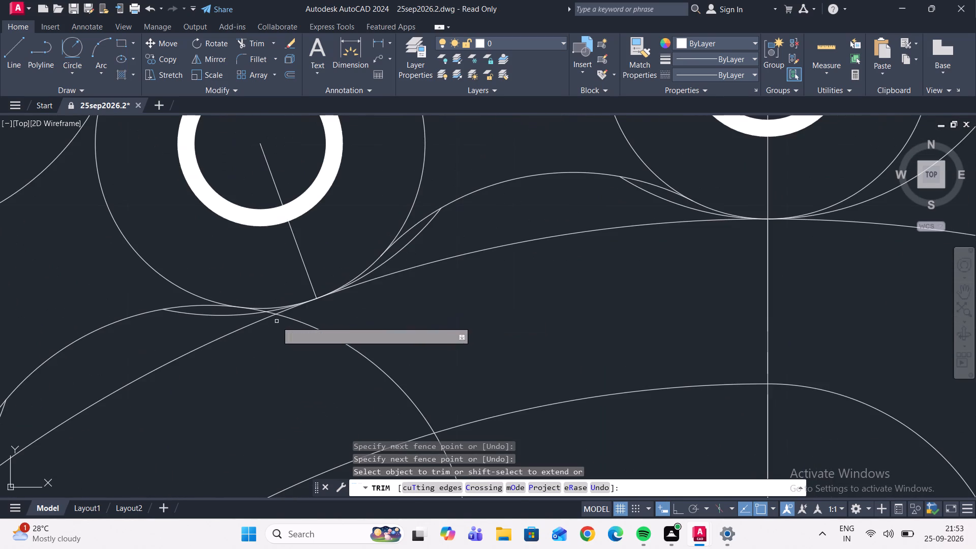
middle_click_drag(283, 332, 287, 349)
scroll(270, 332, "up", 4)
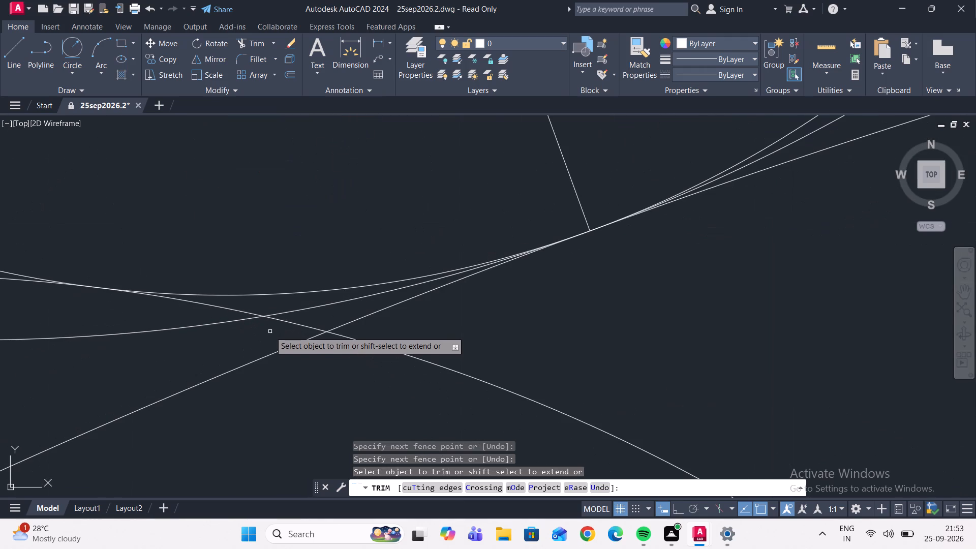
left_click_drag(333, 317, 261, 340)
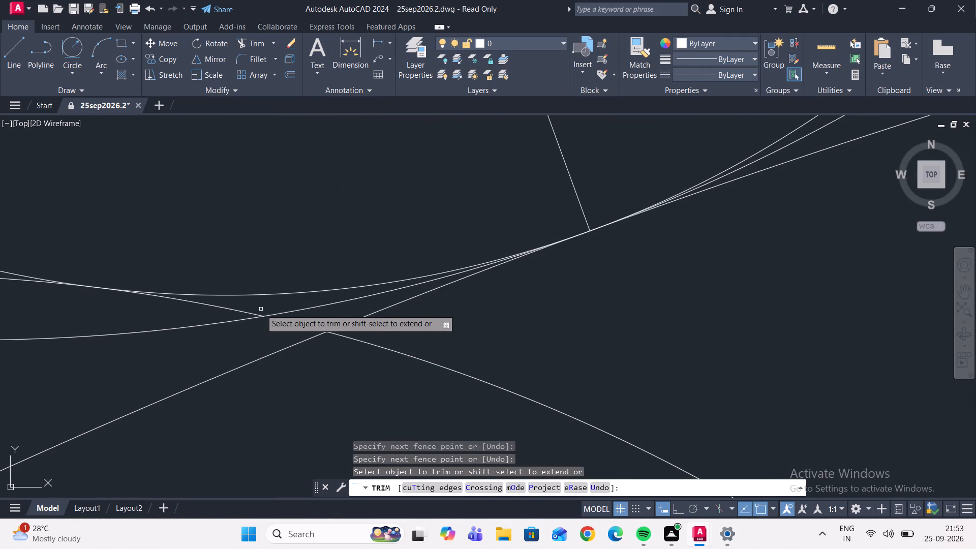
left_click_drag(258, 310, 197, 307)
scroll(196, 310, "down", 4)
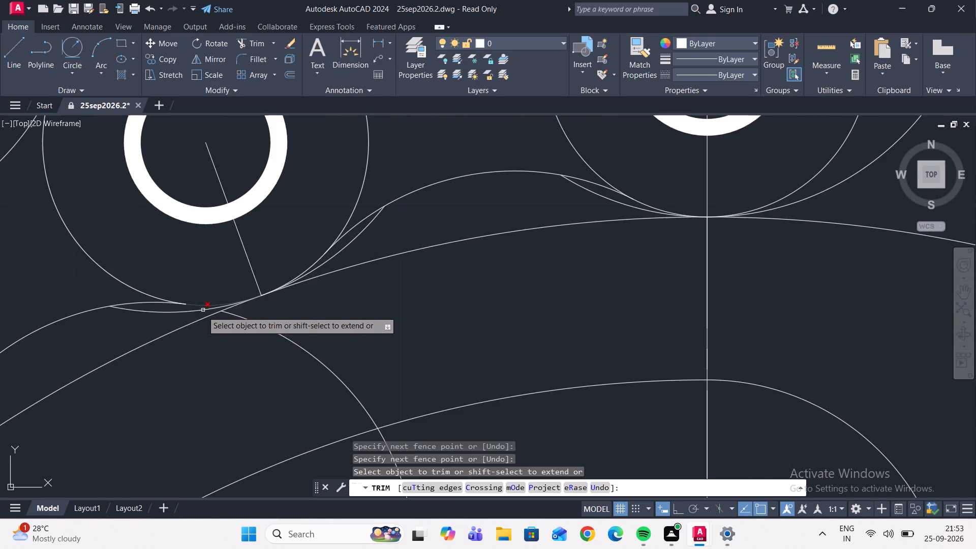
scroll(312, 313, "down", 1)
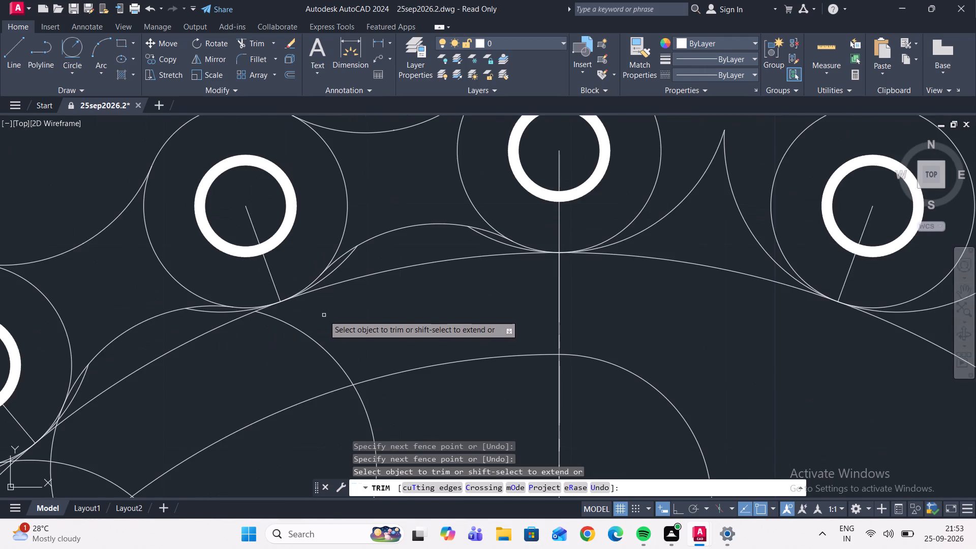
Trim the same inner tangent circle where it meets the second rim circle left of the top one.
middle_click_drag(325, 316, 420, 270)
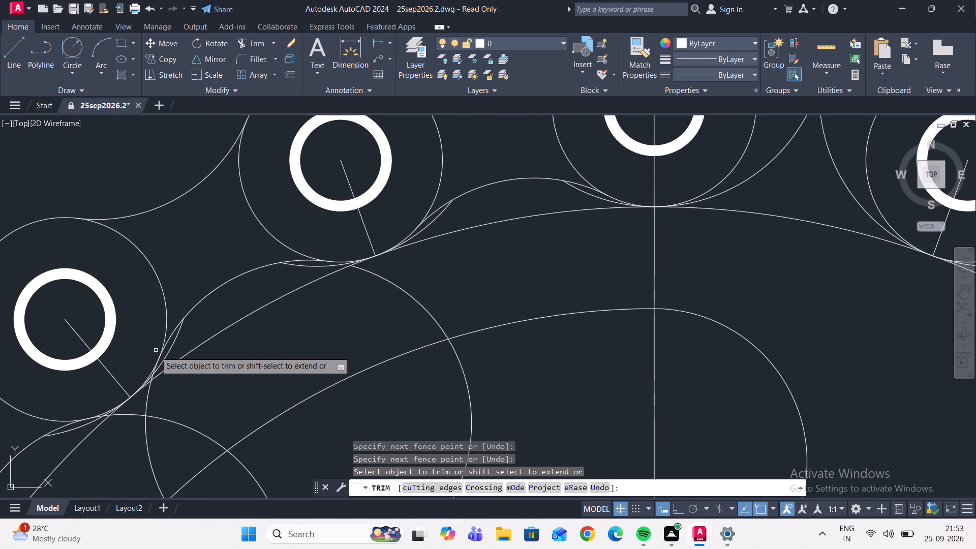
scroll(156, 352, "up", 3)
middle_click_drag(161, 381, 196, 288)
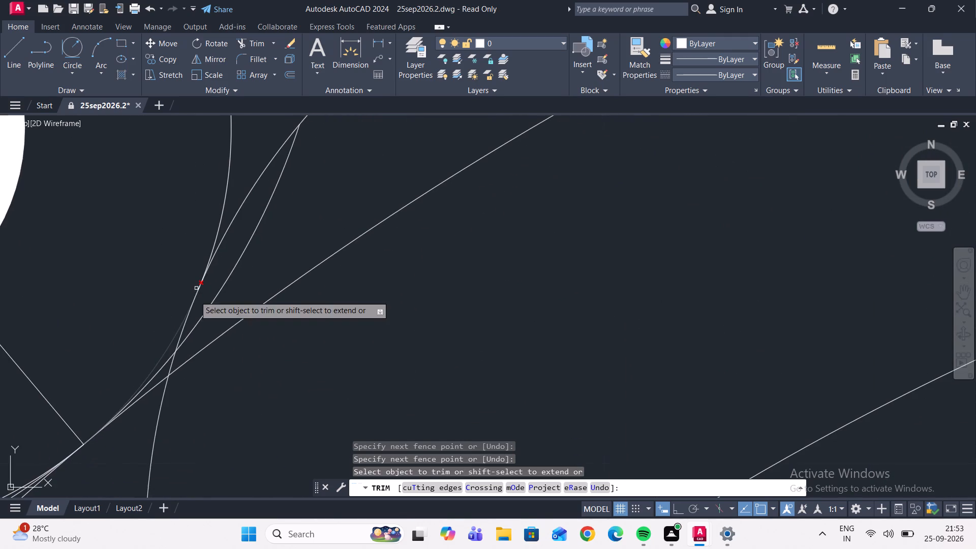
scroll(185, 335, "up", 3)
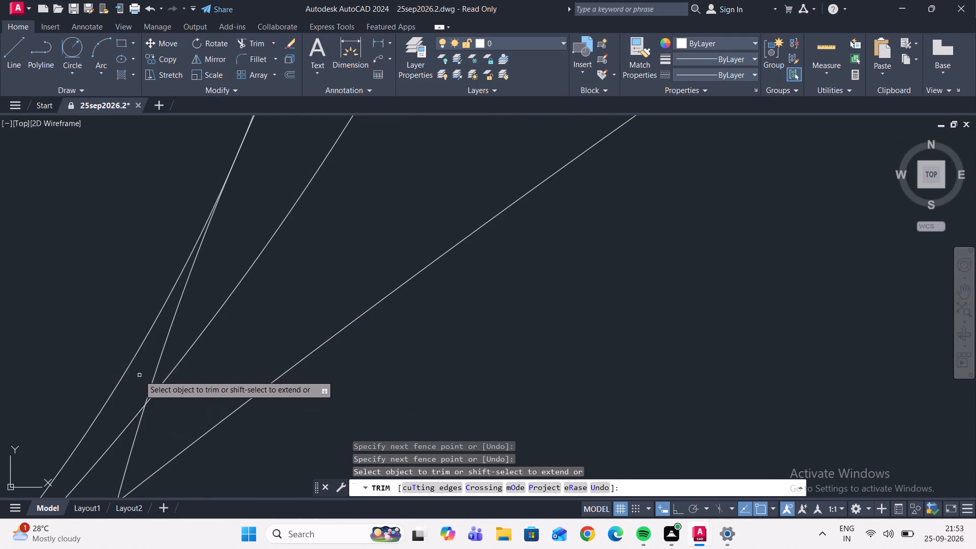
left_click_drag(140, 374, 200, 311)
scroll(259, 295, "down", 2)
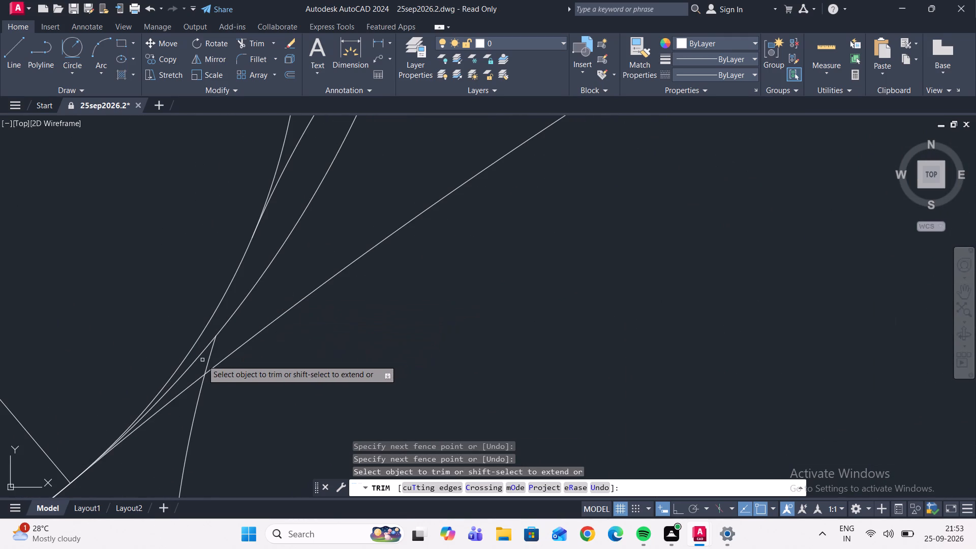
scroll(202, 360, "up", 2)
left_click_drag(202, 362, 267, 324)
scroll(279, 299, "down", 6)
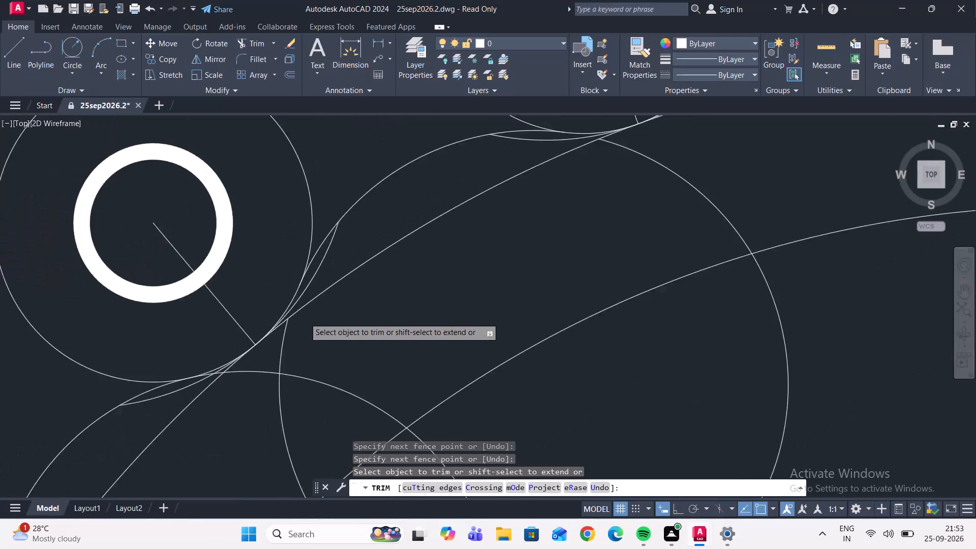
Trim away the rest of this second inner tangent circle inside the wheel, across the curved slot and the third tangent circle.
left_click(290, 348)
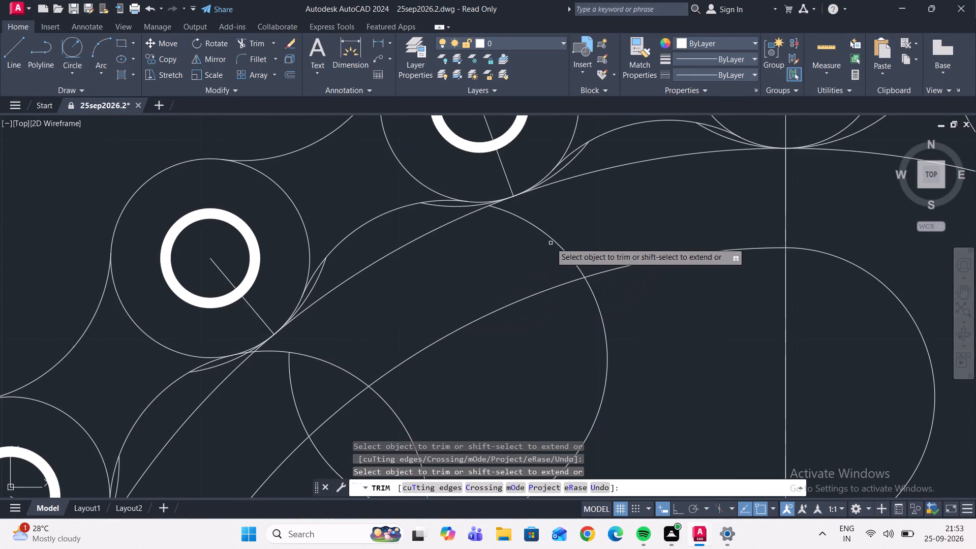
left_click(552, 239)
left_click(602, 321)
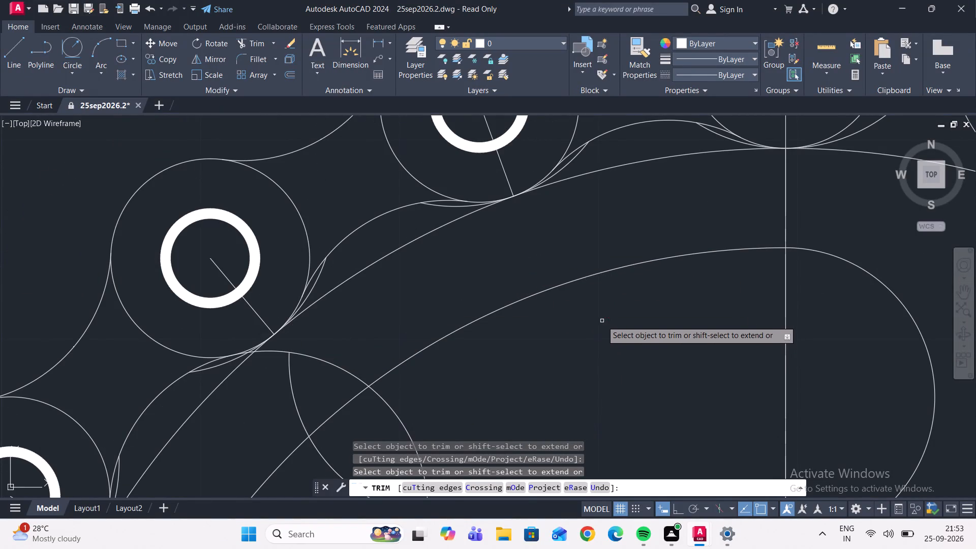
scroll(602, 292, "down", 3)
scroll(554, 346, "up", 2)
left_click(554, 345)
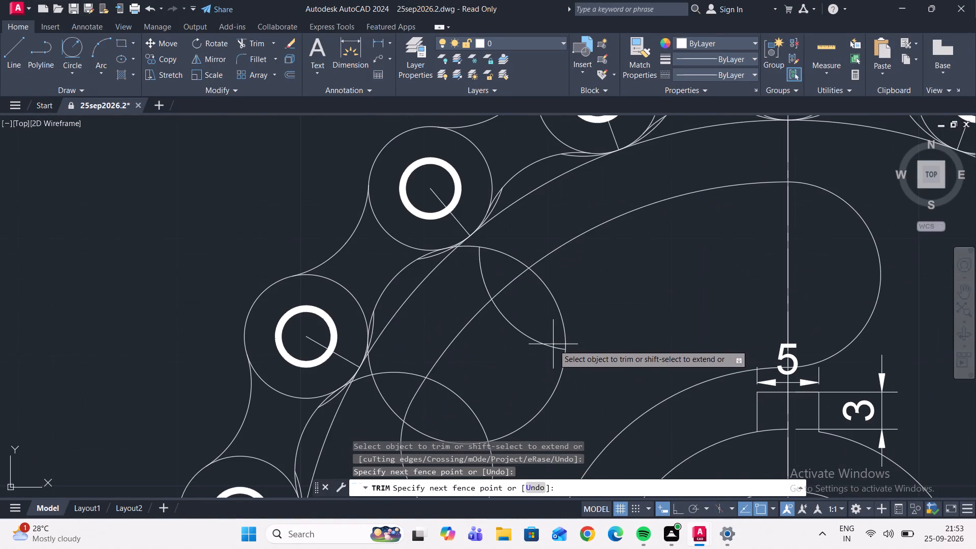
left_click(529, 344)
middle_click_drag(522, 335, 520, 395)
scroll(485, 327, "up", 1)
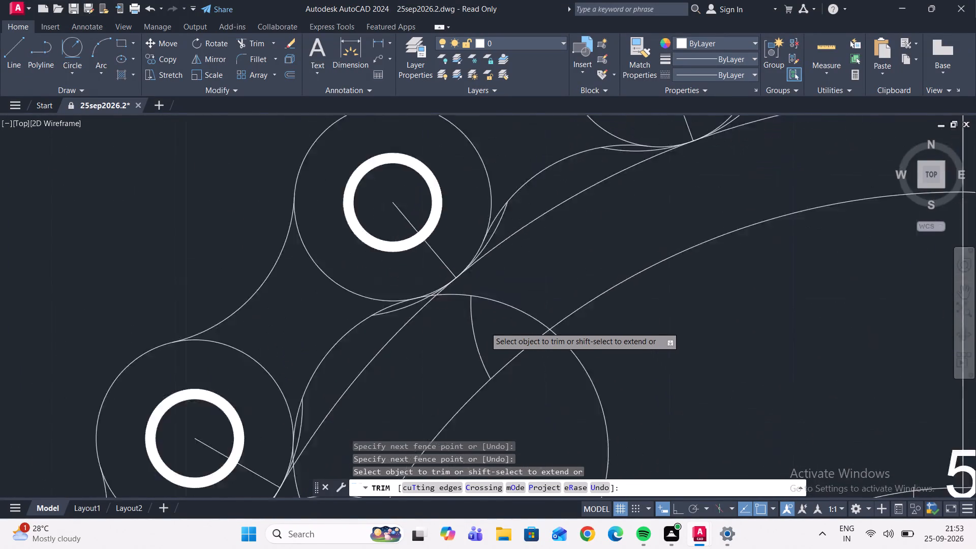
left_click_drag(485, 327, 441, 358)
Trim the third inner tangent circle where it meets the large wheel circle and the second rim circle left of the top one.
scroll(433, 302, "up", 2)
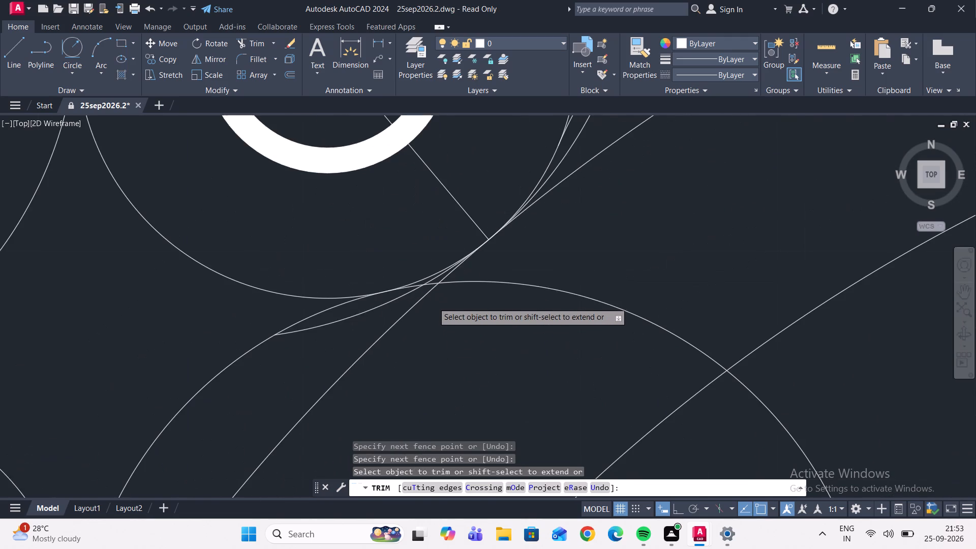
scroll(421, 284, "up", 3)
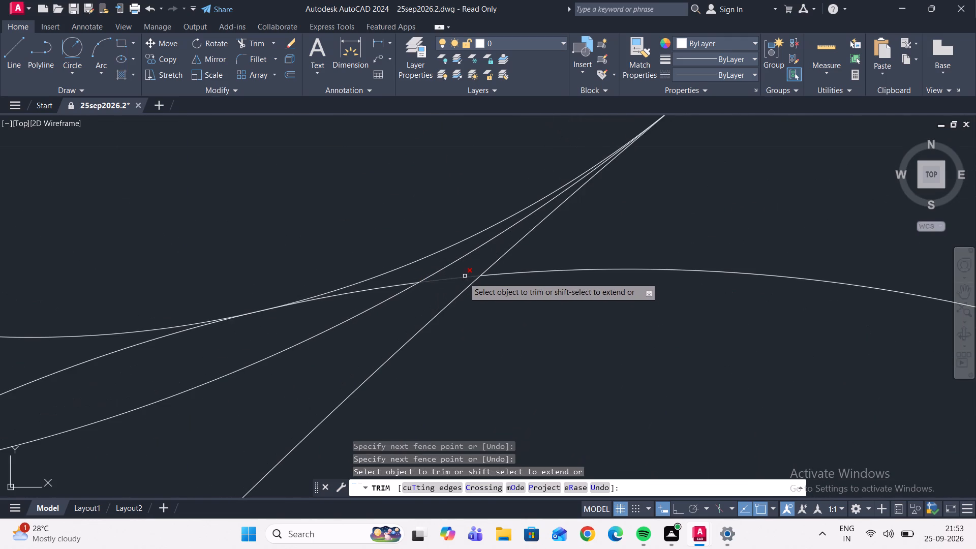
left_click(462, 281)
left_click(463, 270)
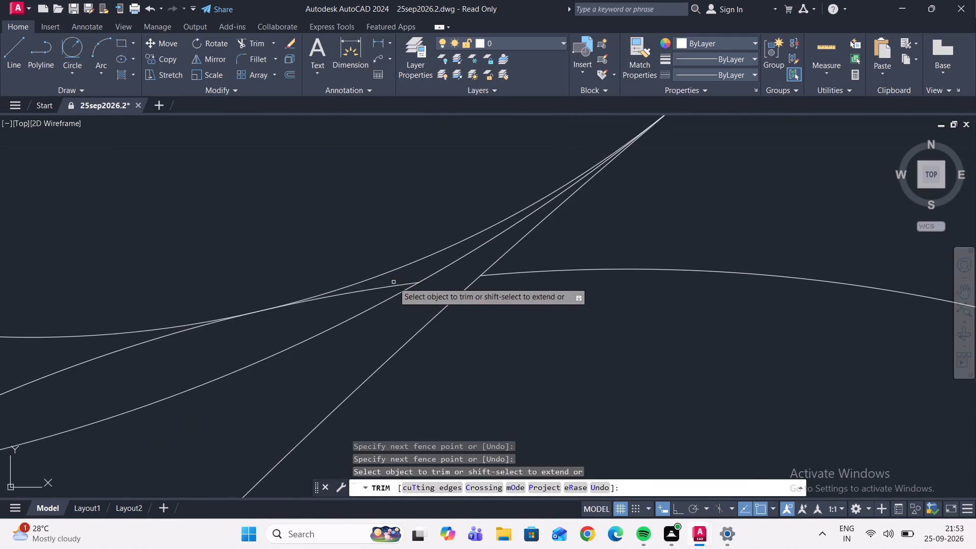
left_click_drag(393, 282, 370, 296)
Trim the same third inner tangent circle where it meets the third rim circle left of the top one.
scroll(385, 290, "down", 3)
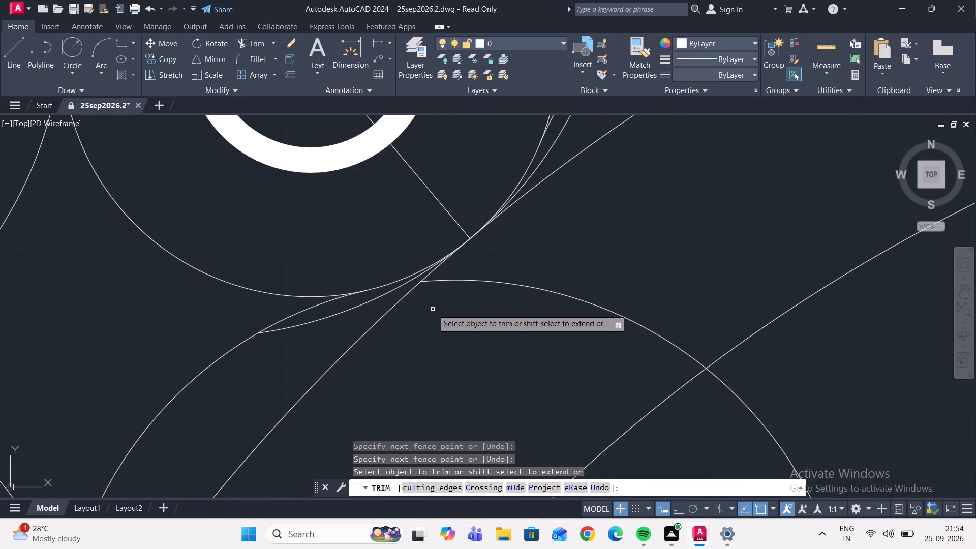
scroll(435, 313, "down", 1)
middle_click_drag(425, 336, 585, 199)
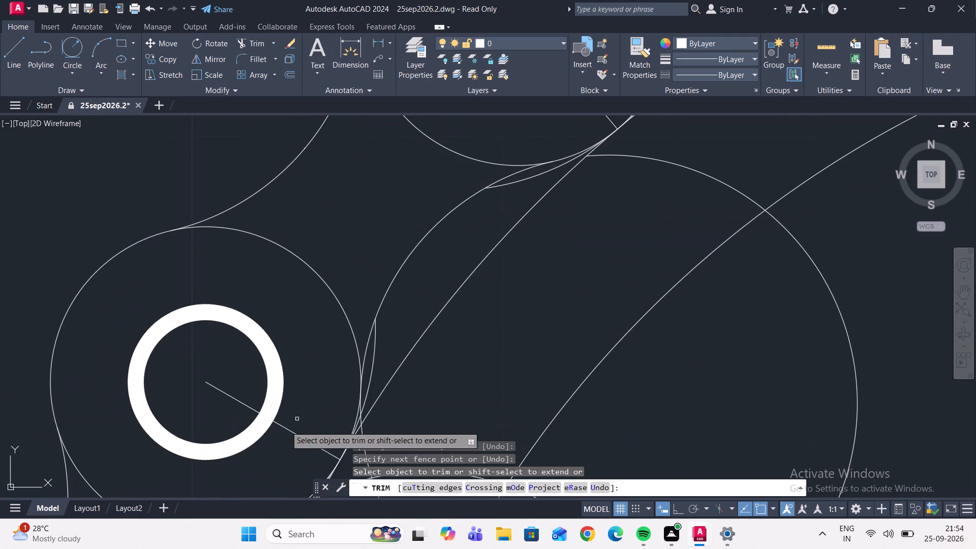
middle_click_drag(317, 390, 358, 260)
scroll(374, 260, "down", 1)
scroll(391, 260, "up", 2)
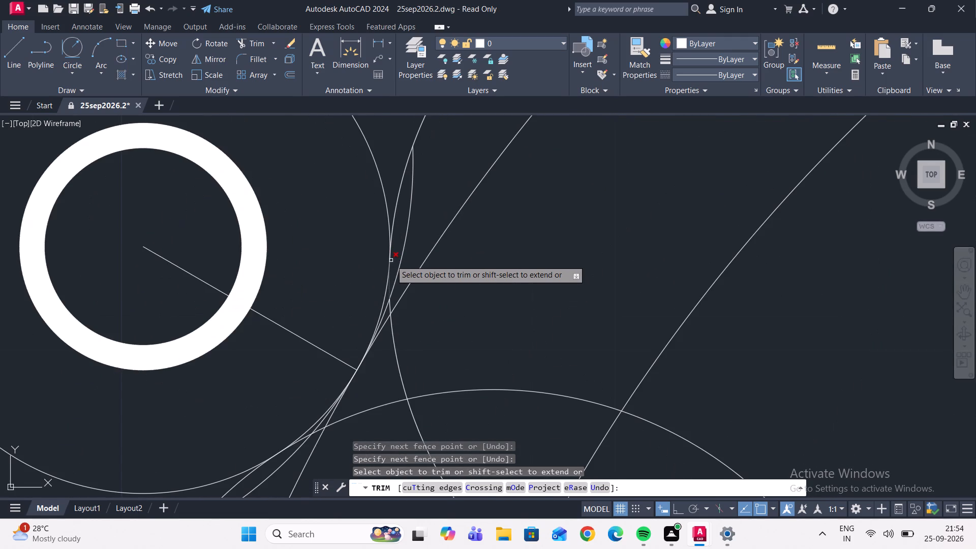
scroll(392, 261, "up", 2)
scroll(432, 289, "down", 3)
scroll(514, 269, "down", 2)
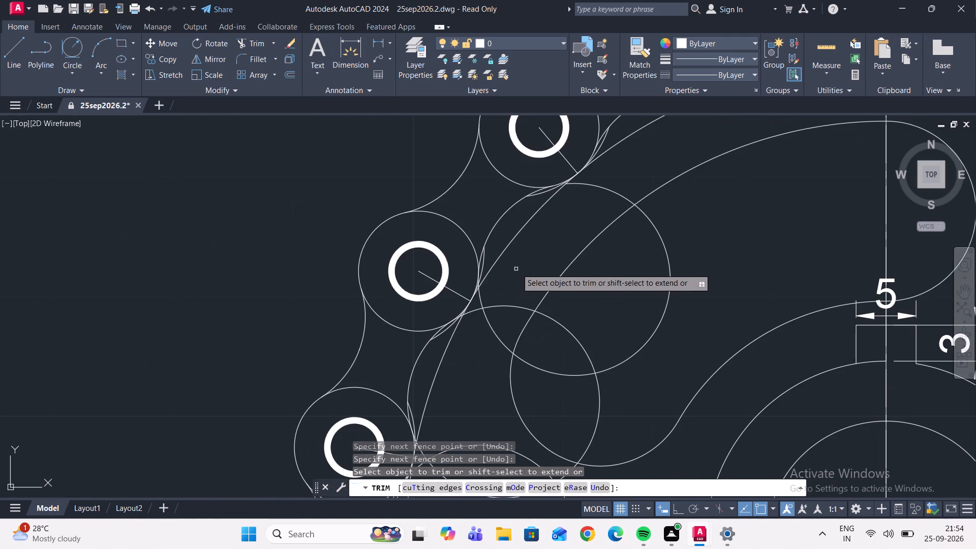
scroll(478, 278, "up", 4)
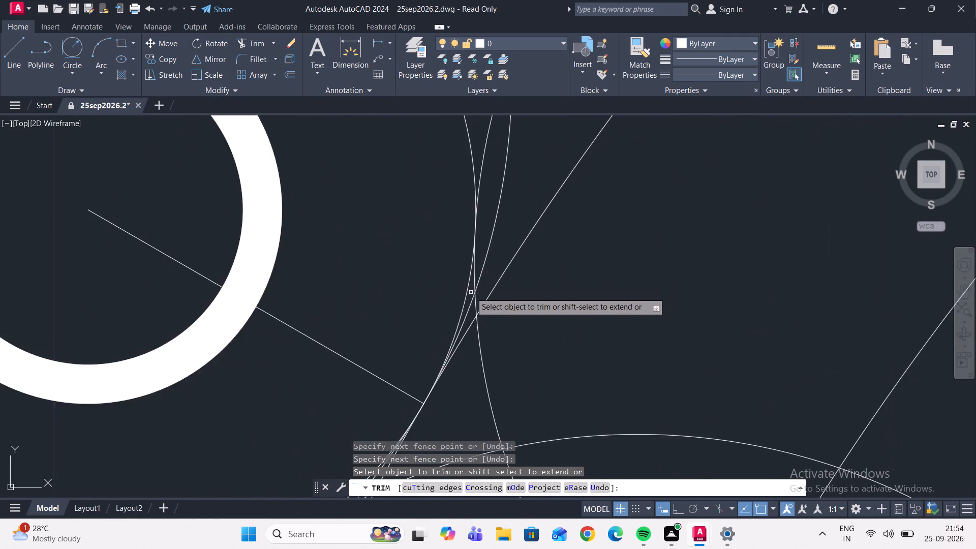
scroll(471, 292, "up", 4)
left_click_drag(486, 212, 463, 258)
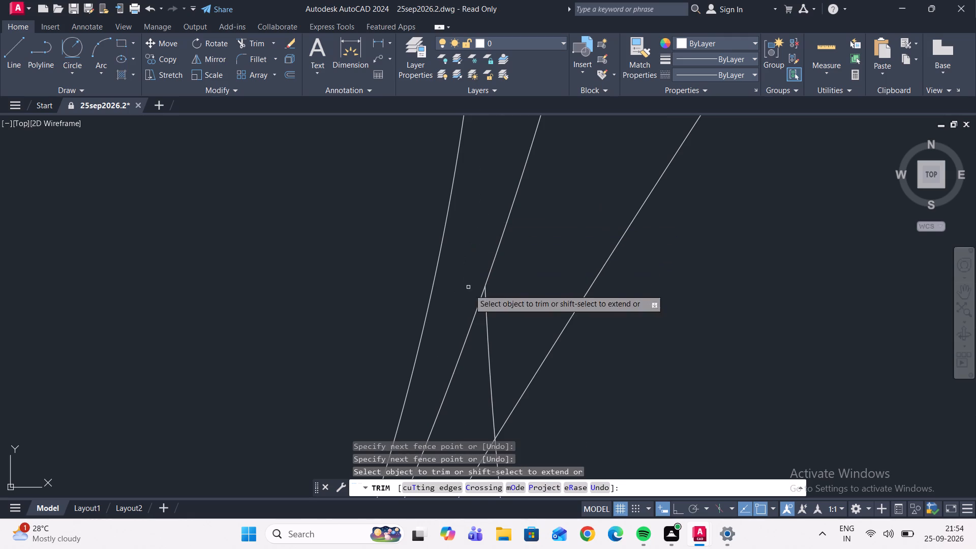
left_click_drag(503, 306, 460, 378)
Trim away the rest of this third inner tangent circle inside the wheel, across the curved slot and the fourth tangent circle.
scroll(480, 329, "down", 3)
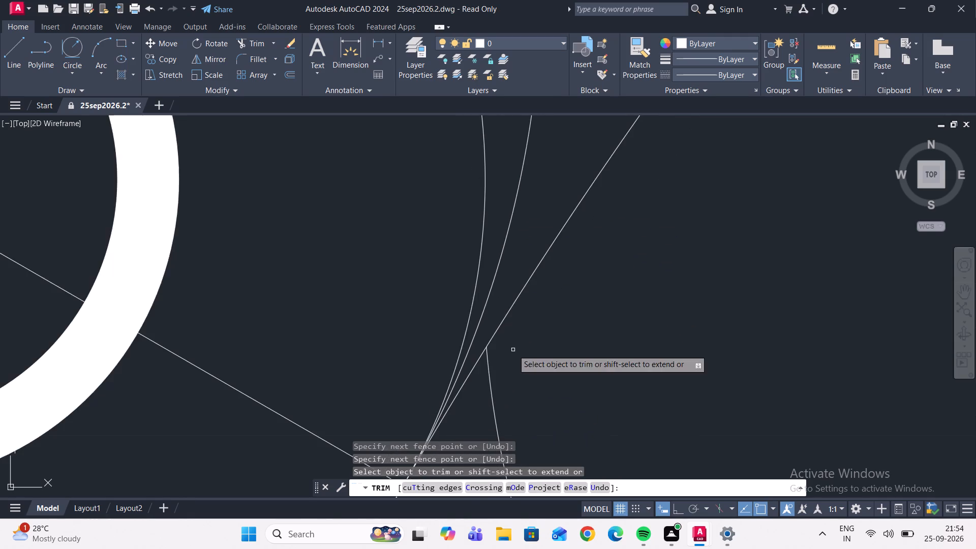
middle_click_drag(513, 348, 440, 286)
scroll(439, 286, "down", 3)
left_click_drag(471, 314, 450, 330)
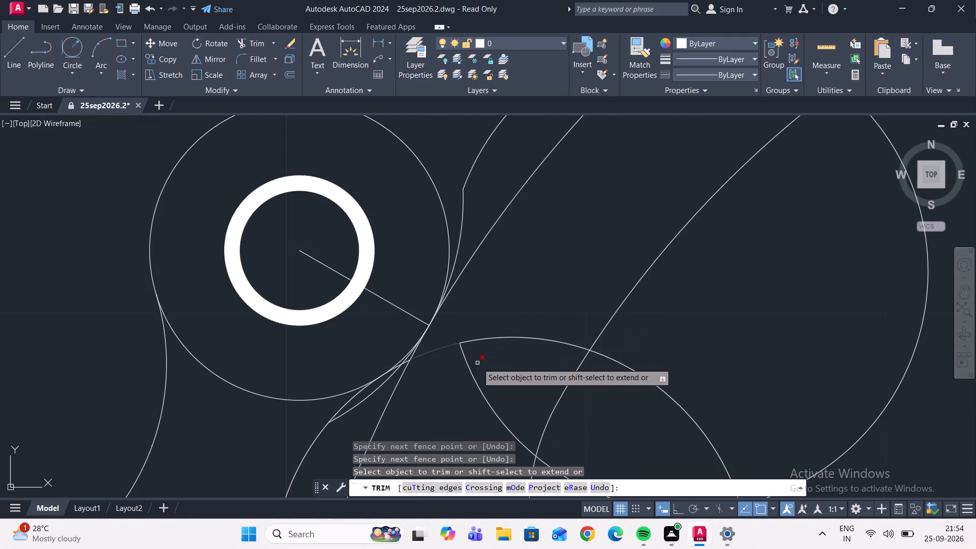
left_click_drag(479, 364, 464, 391)
scroll(470, 346, "down", 3)
scroll(508, 367, "up", 3)
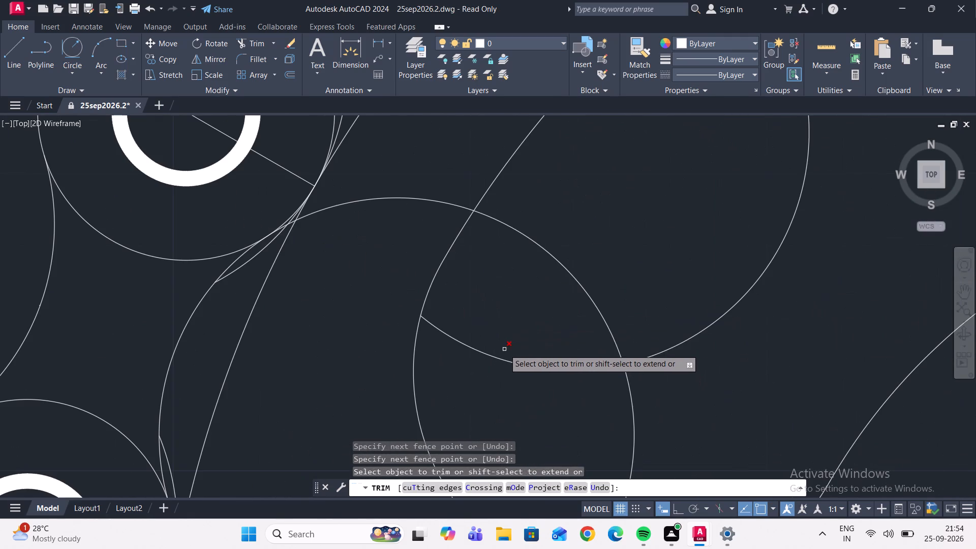
left_click_drag(516, 381, 532, 426)
left_click_drag(537, 379, 484, 318)
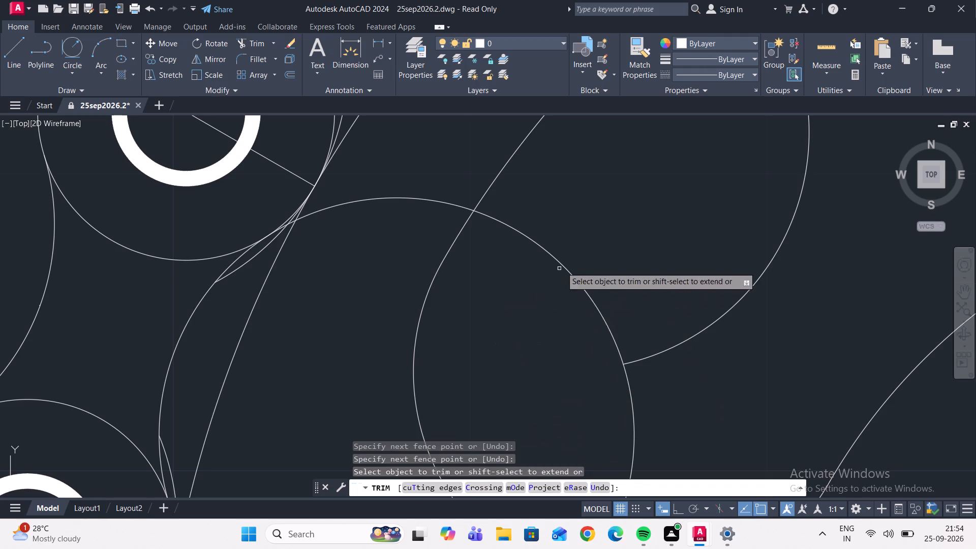
scroll(615, 287, "down", 3)
left_click_drag(622, 272, 660, 293)
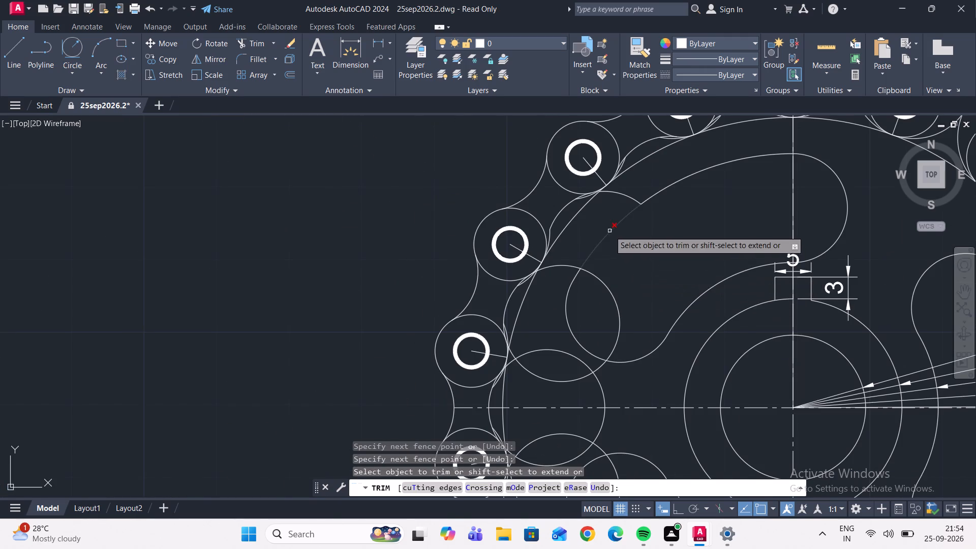
scroll(606, 200, "up", 2)
left_click_drag(655, 164, 620, 230)
Trim the fourth inner tangent circle where it meets the third rim circle left of the top one.
scroll(634, 204, "down", 2)
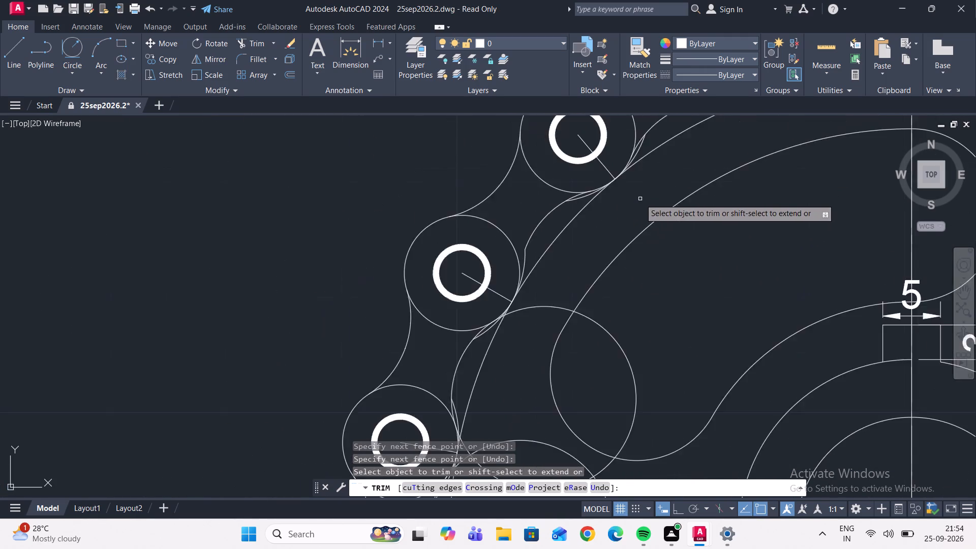
scroll(641, 199, "down", 1)
scroll(584, 258, "up", 3)
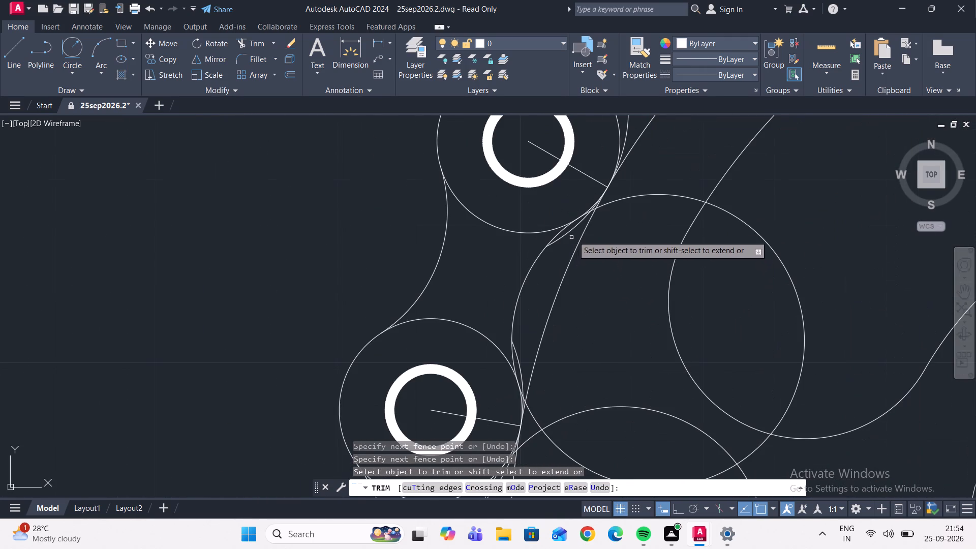
scroll(581, 220, "up", 5)
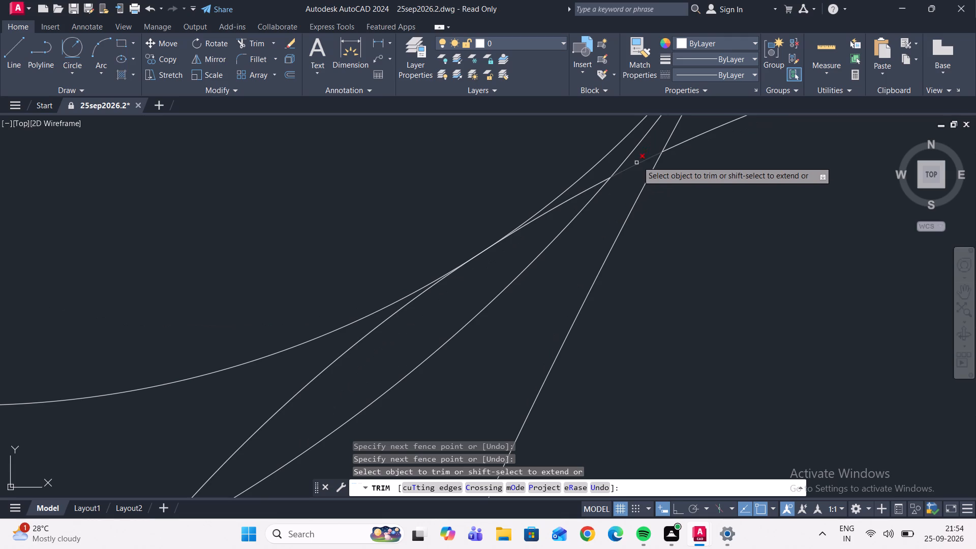
left_click_drag(644, 151, 634, 184)
left_click_drag(596, 174, 566, 210)
Trim away the fourth inner tangent circle inside the wheel, across the curved slot and through the fifth tangent circle.
scroll(681, 227, "down", 3)
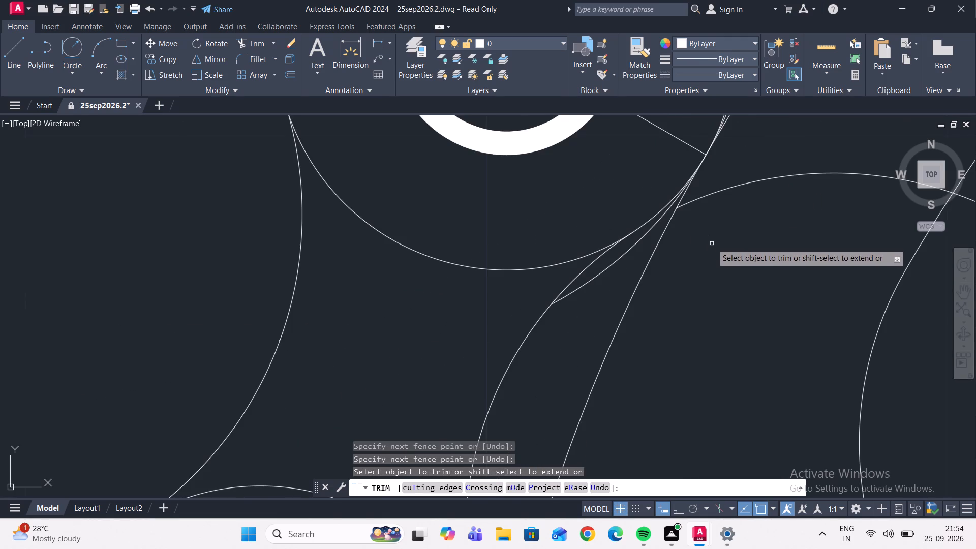
middle_click_drag(712, 244, 603, 249)
middle_click_drag(666, 259, 583, 260)
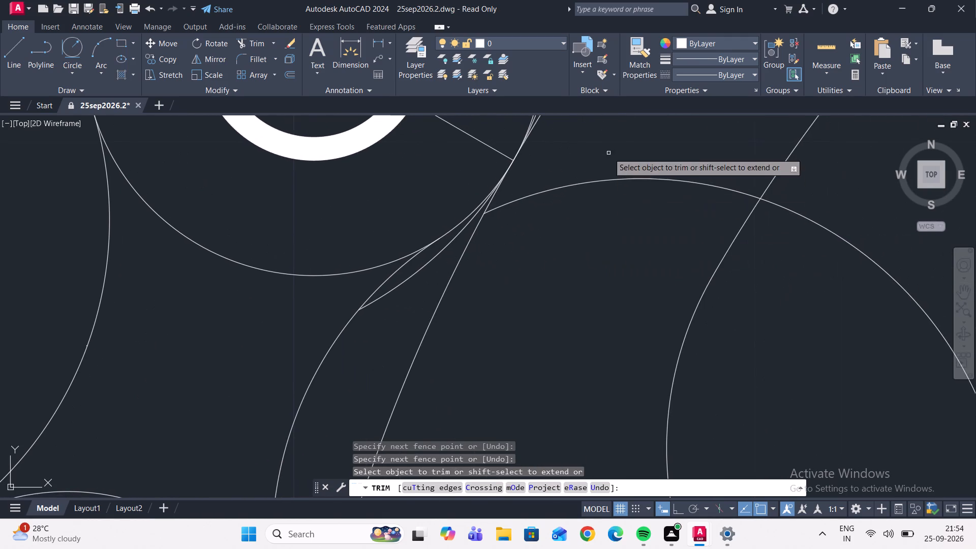
left_click_drag(608, 152, 576, 270)
scroll(575, 261, "down", 4)
left_click_drag(640, 253, 622, 305)
scroll(631, 259, "down", 1)
scroll(636, 302, "down", 1)
scroll(627, 310, "up", 6)
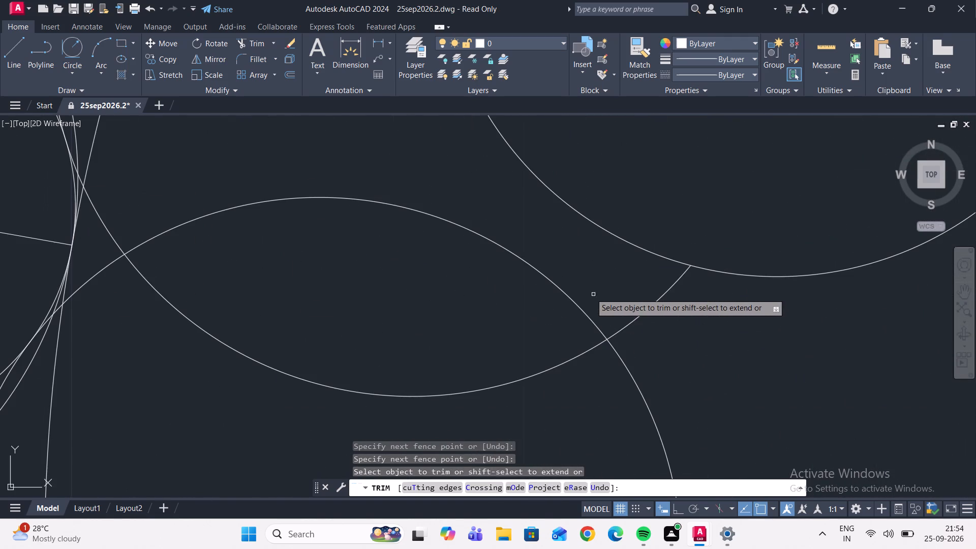
left_click_drag(590, 292, 675, 345)
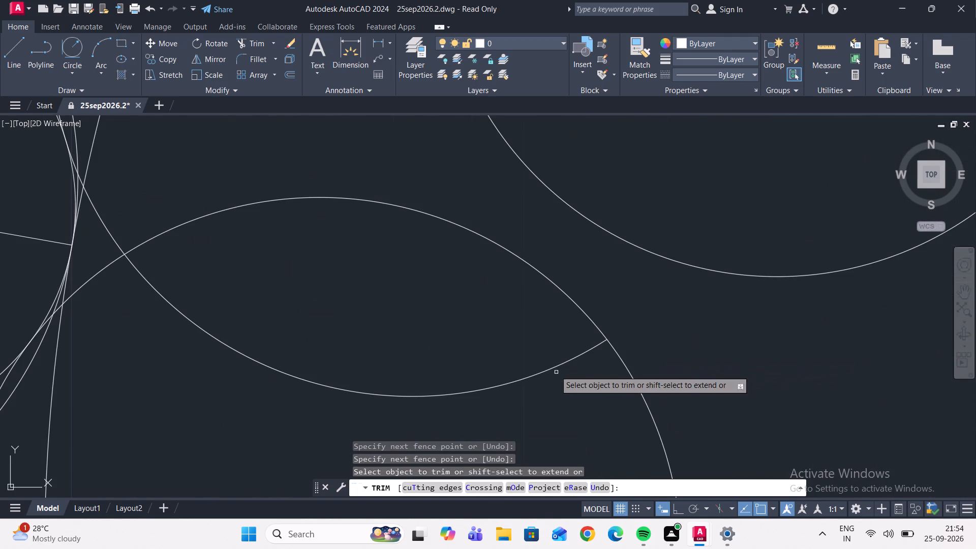
scroll(520, 345, "down", 2)
left_click_drag(485, 341, 493, 387)
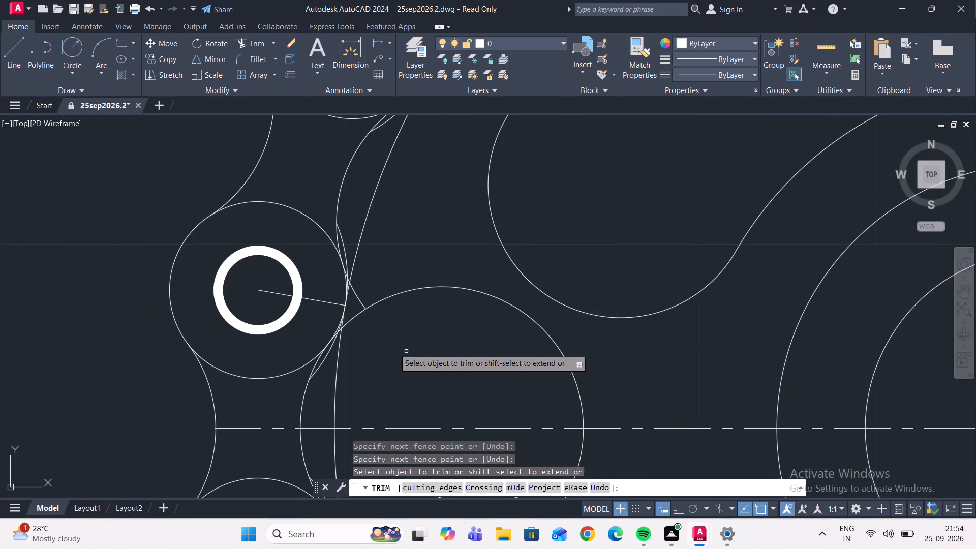
Trim the leftover end of the fourth inner tangent circle back to the fourth rim circle, just above the horizontal centreline.
scroll(349, 300, "up", 3)
left_click_drag(384, 265, 377, 297)
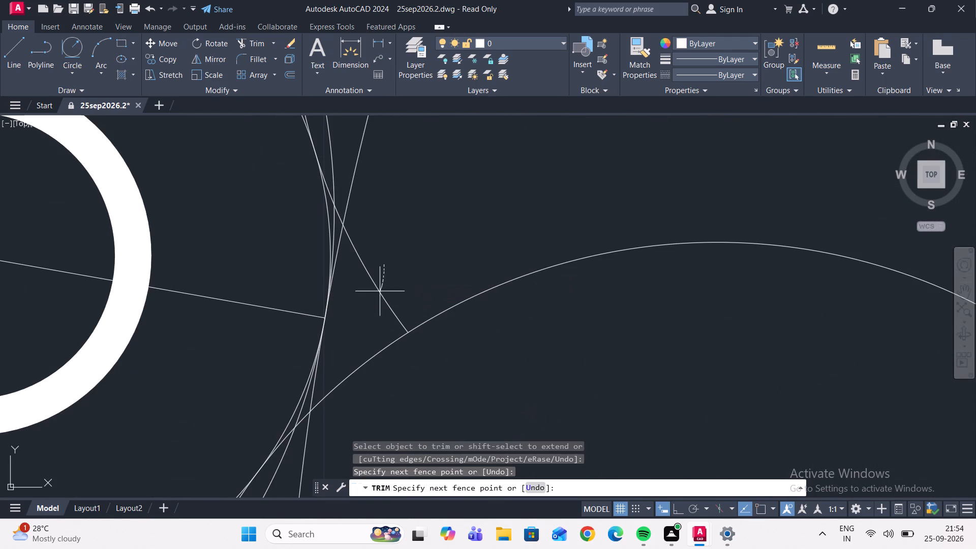
left_click_drag(377, 297, 371, 316)
middle_click_drag(375, 260, 437, 312)
scroll(400, 271, "up", 3)
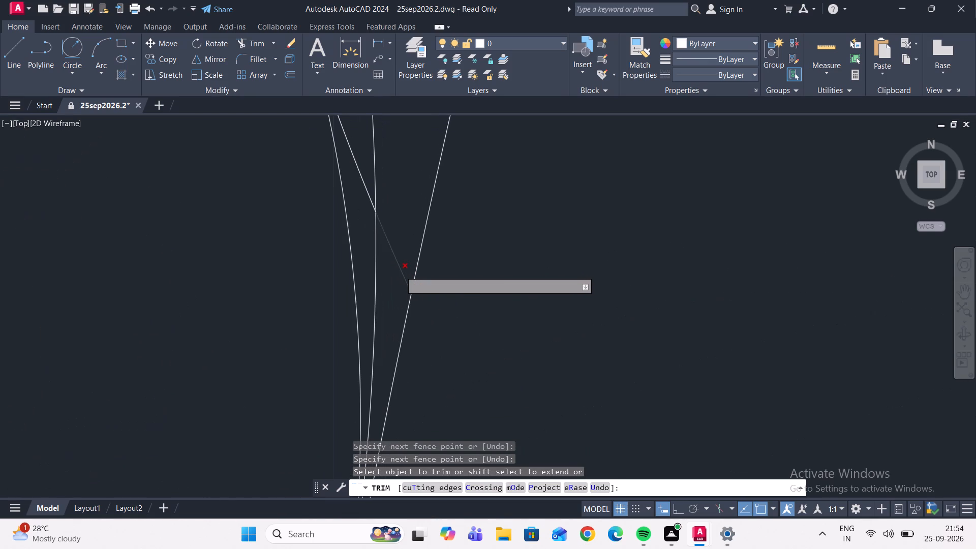
left_click_drag(396, 232, 388, 281)
middle_click_drag(387, 257, 407, 341)
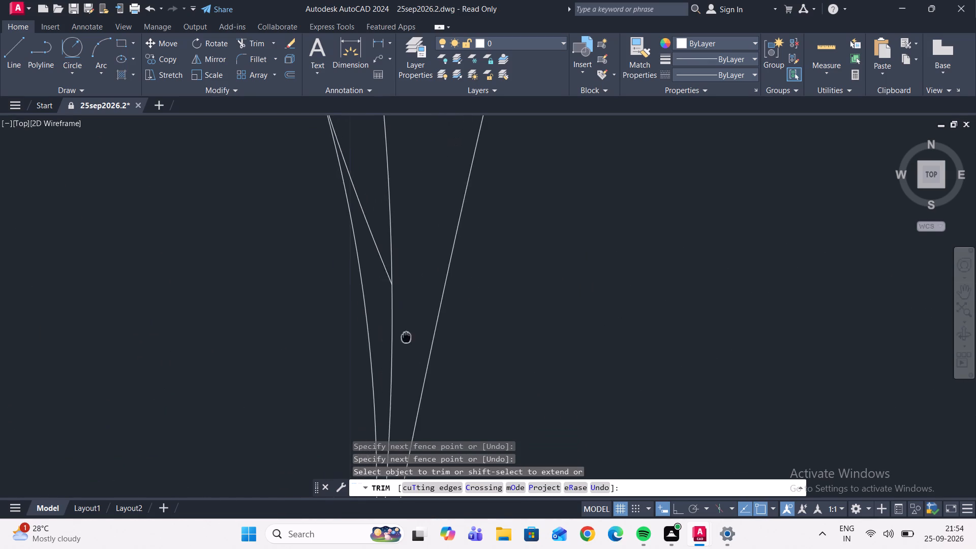
middle_click_drag(407, 341, 407, 342)
scroll(411, 324, "down", 1)
left_click(381, 255)
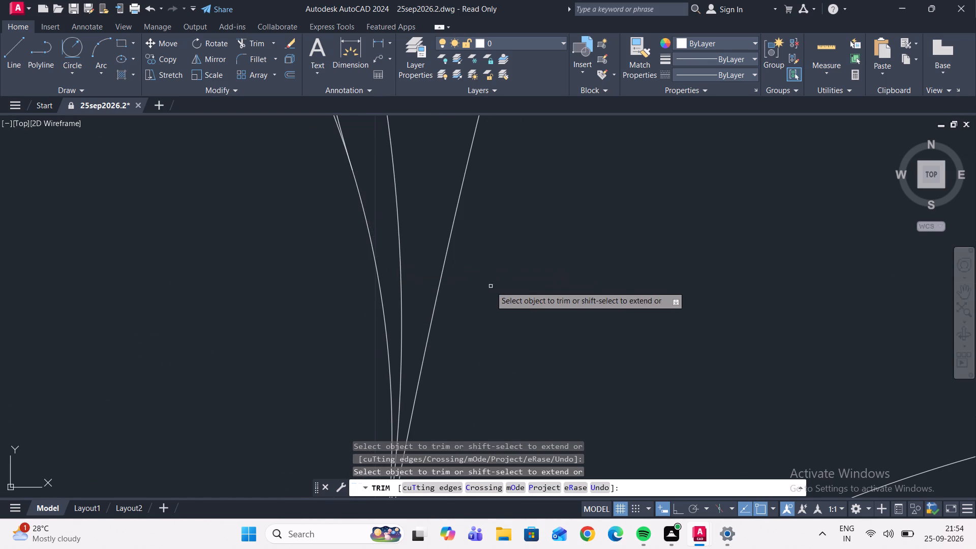
Trim the fifth inner tangent circle above the horizontal centreline, from inside the wheel back to the fourth rim circle.
scroll(492, 286, "down", 5)
middle_click_drag(532, 368, 534, 313)
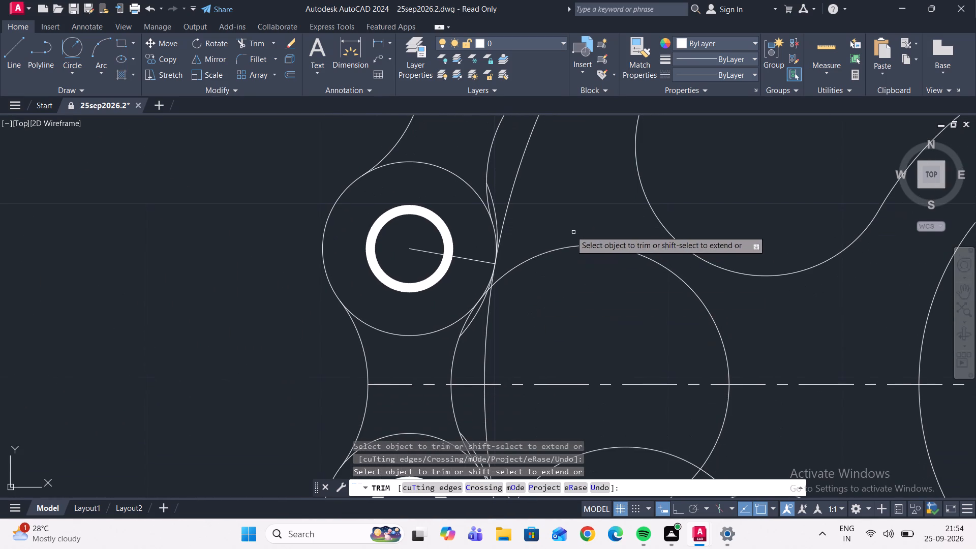
left_click_drag(565, 229, 583, 335)
scroll(478, 291, "up", 3)
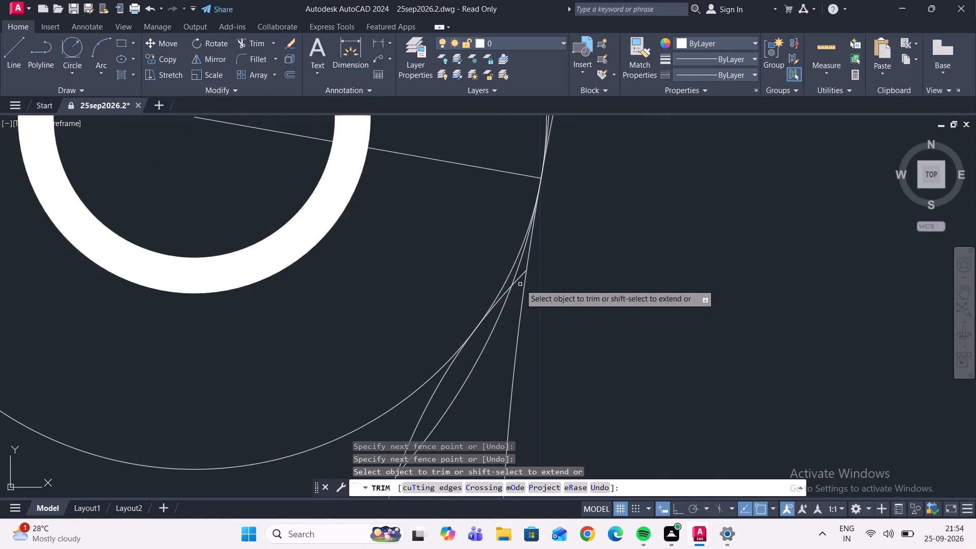
scroll(520, 284, "up", 2)
left_click_drag(521, 257, 517, 285)
left_click_drag(485, 290, 487, 293)
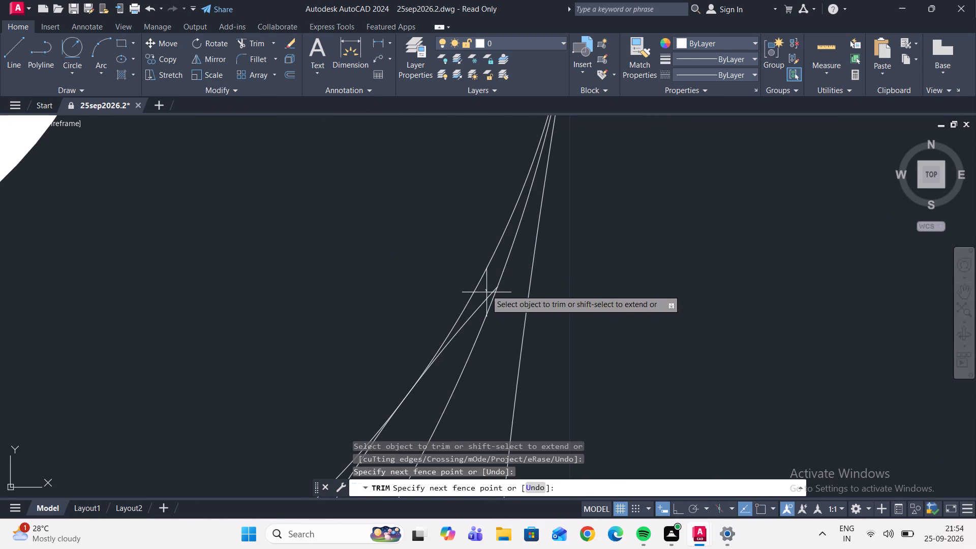
left_click_drag(487, 293, 476, 317)
Trim the fifth inner tangent circle inside the wheel, from the horizontal centreline down through the sixth tangent circle.
scroll(505, 279, "down", 6)
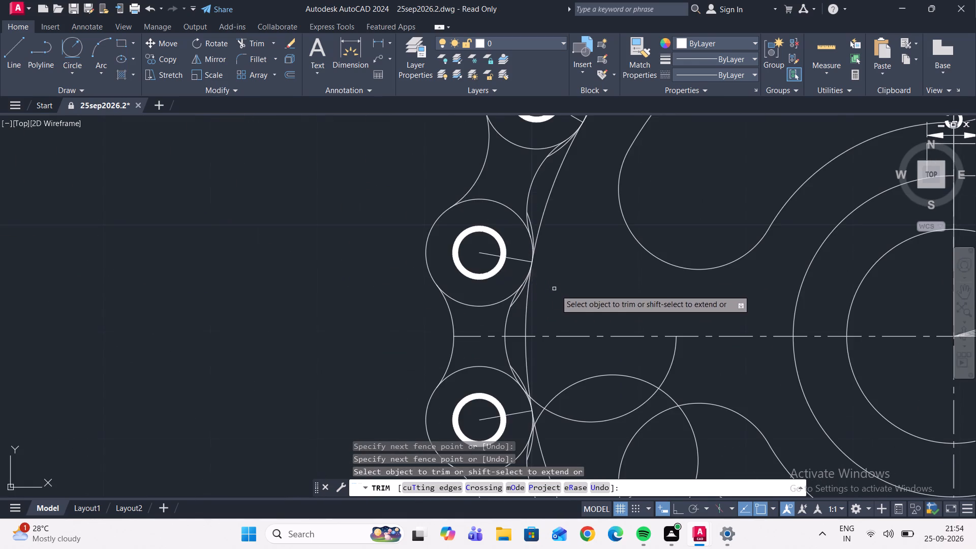
middle_click_drag(560, 295, 510, 214)
scroll(590, 289, "up", 1)
left_click_drag(598, 279, 644, 295)
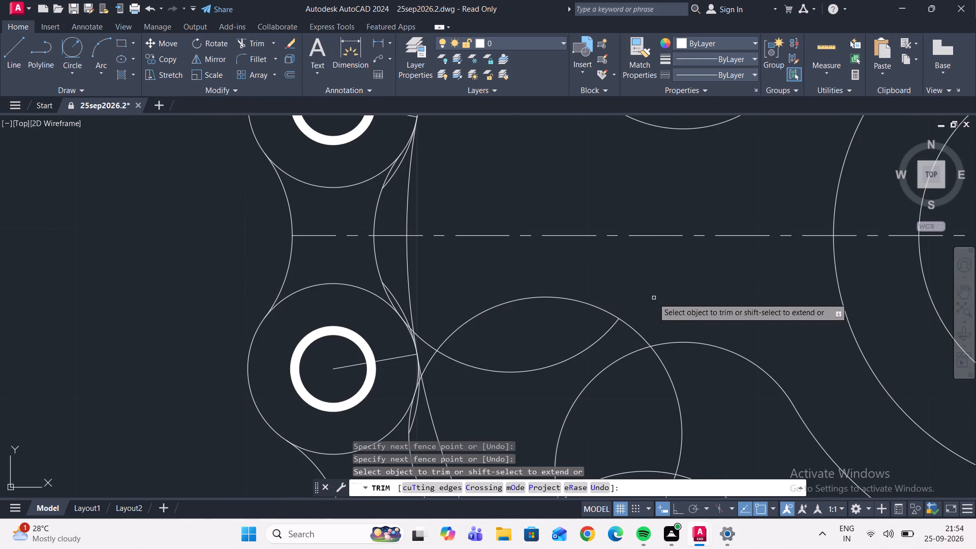
left_click_drag(572, 338, 549, 374)
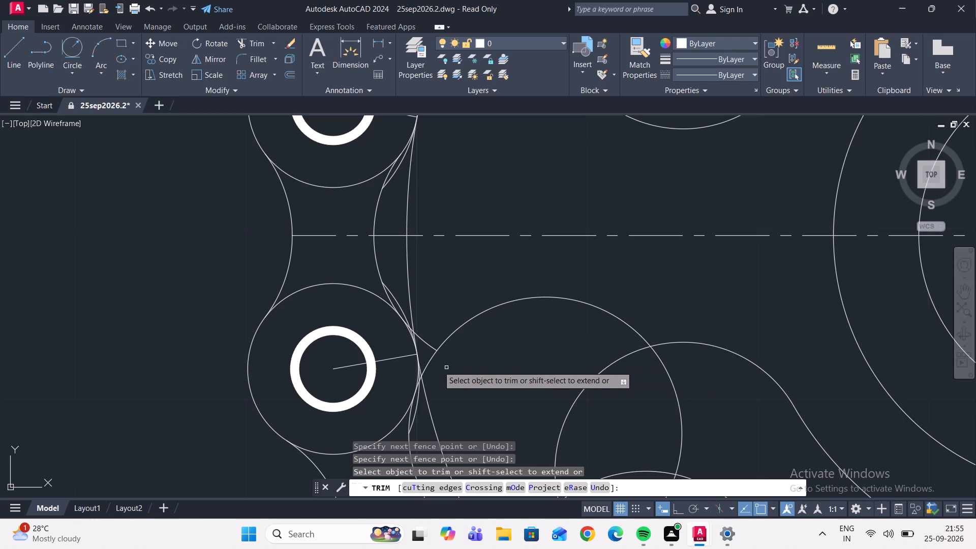
Trim the leftover end of the fifth inner tangent circle back to the fifth rim circle, just below the horizontal centreline.
scroll(399, 203, "up", 2)
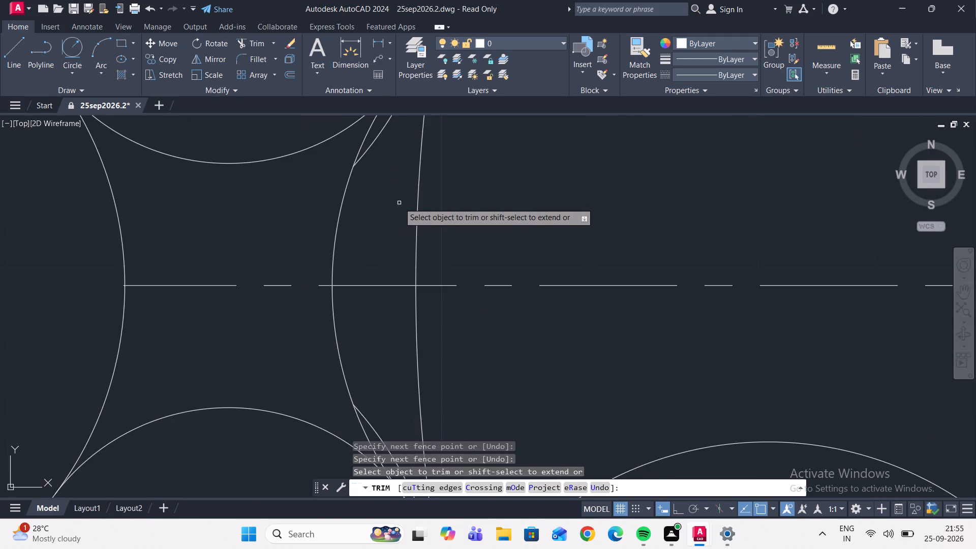
middle_click_drag(401, 204, 420, 303)
scroll(422, 301, "down", 1)
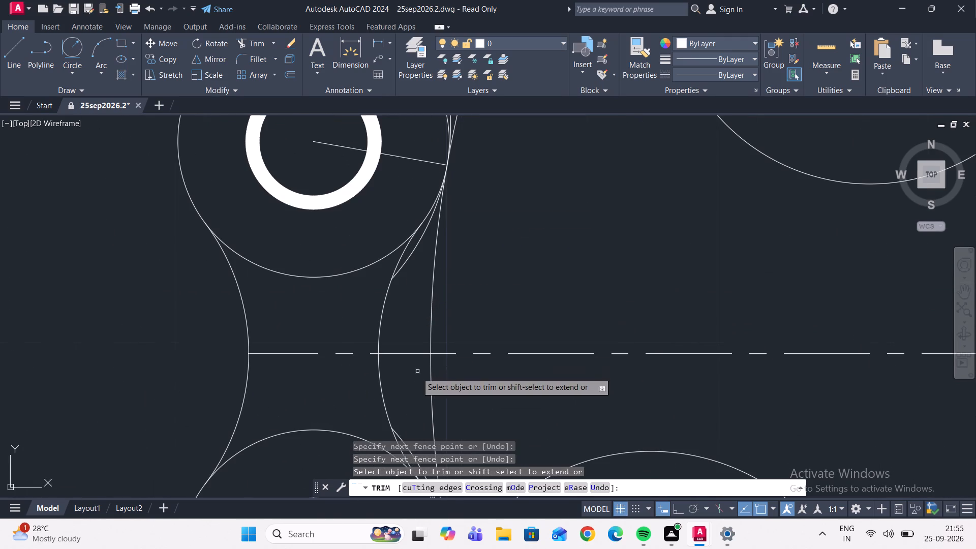
middle_click_drag(412, 391, 415, 256)
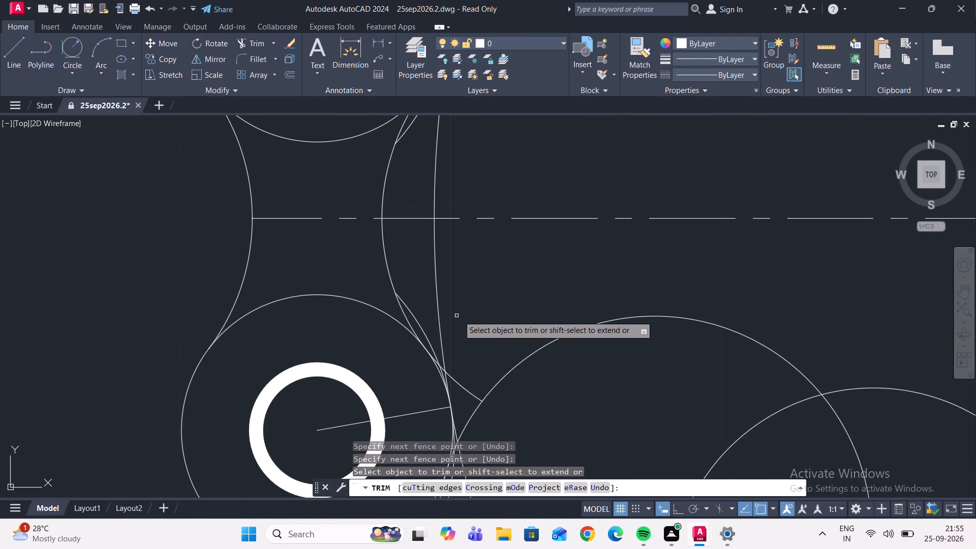
scroll(442, 375, "up", 3)
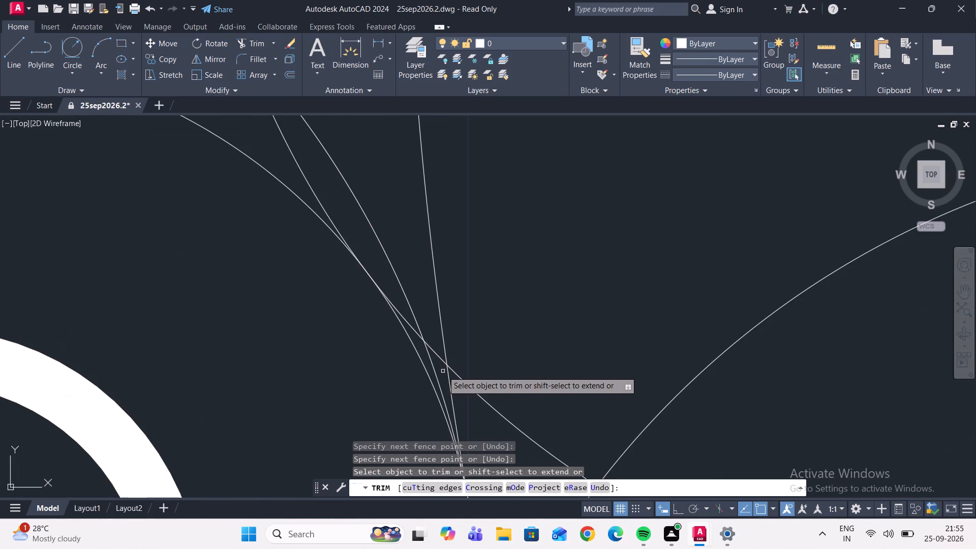
scroll(443, 371, "up", 3)
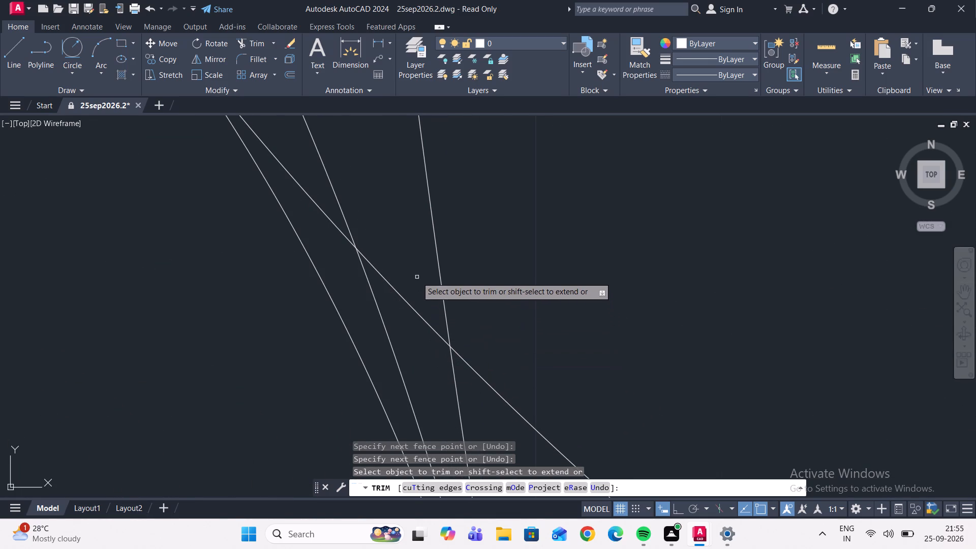
scroll(417, 293, "down", 3)
scroll(472, 278, "down", 4)
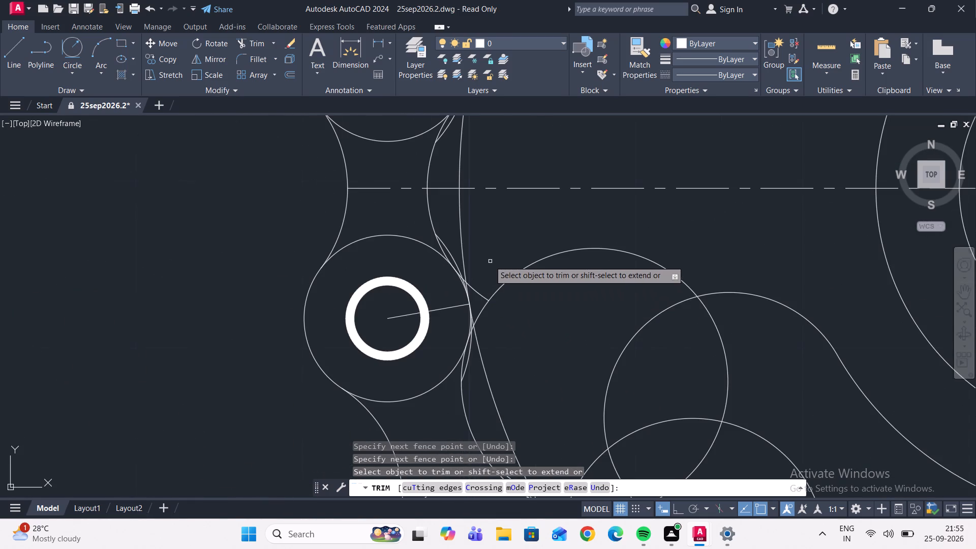
scroll(478, 269, "up", 3)
middle_click_drag(482, 263, 535, 136)
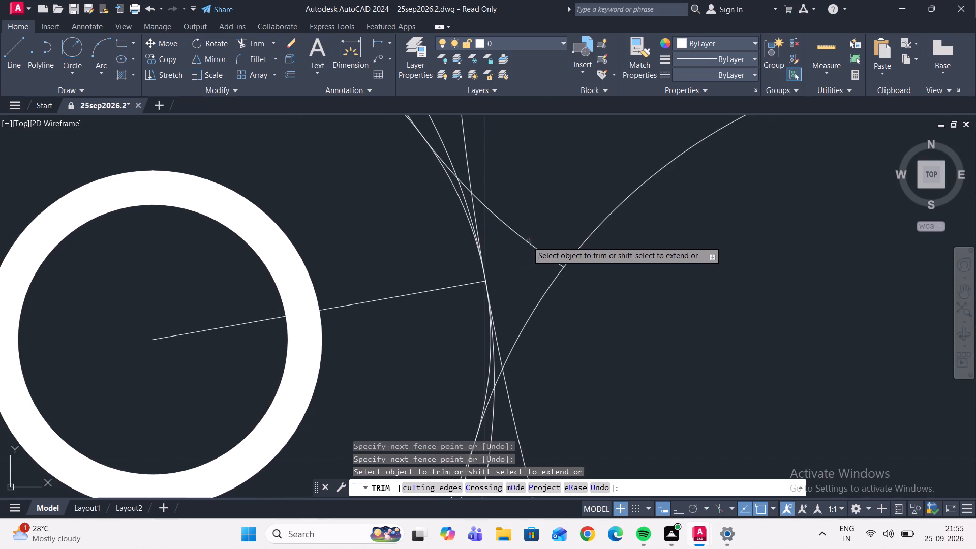
scroll(519, 234, "up", 1)
left_click_drag(527, 202, 511, 316)
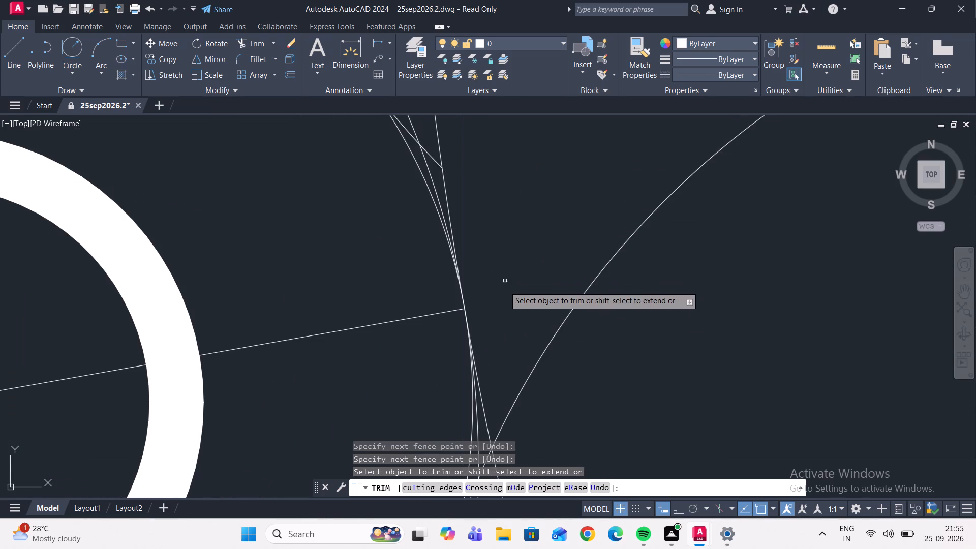
scroll(418, 179, "up", 3)
middle_click_drag(374, 249, 376, 249)
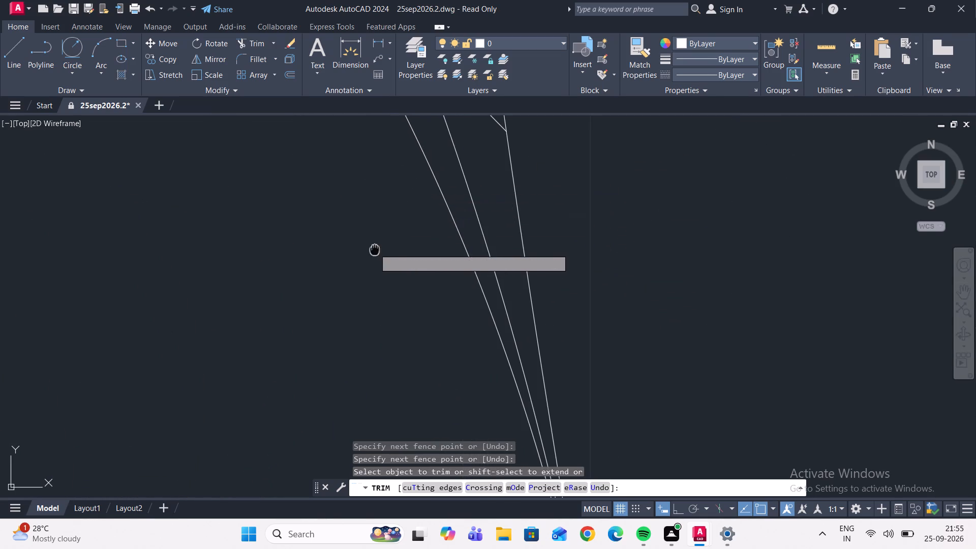
middle_click_drag(376, 249, 270, 512)
left_click_drag(344, 317, 361, 393)
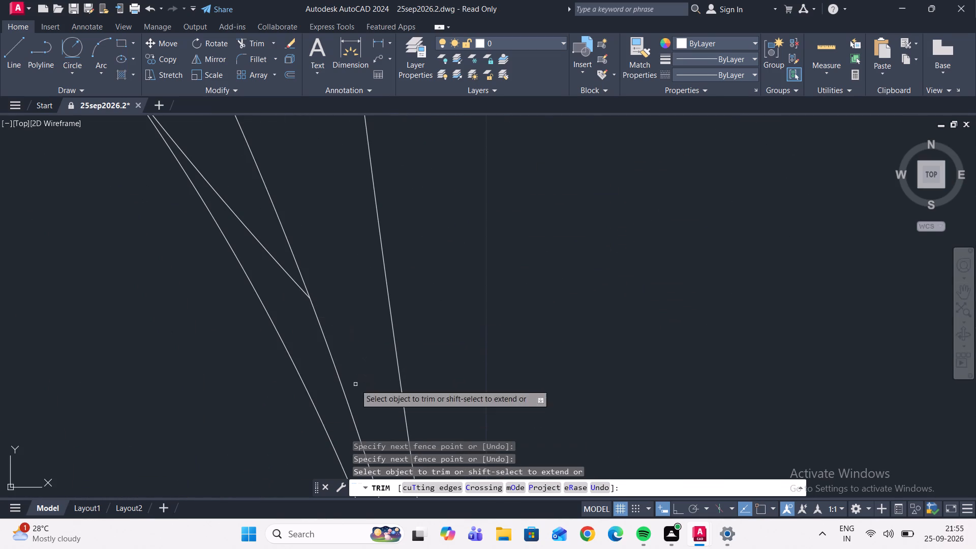
left_click_drag(235, 209, 265, 293)
Trim the upper arc of the sixth inner tangent circle from the curved slot back to the fifth rim circle.
scroll(261, 289, "down", 2)
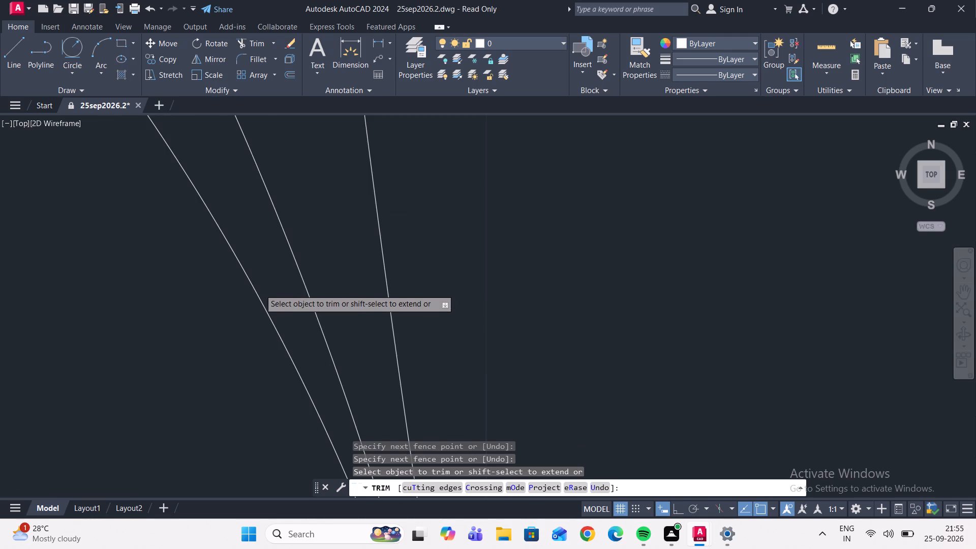
scroll(260, 290, "down", 2)
scroll(327, 279, "down", 2)
middle_click_drag(330, 274, 338, 226)
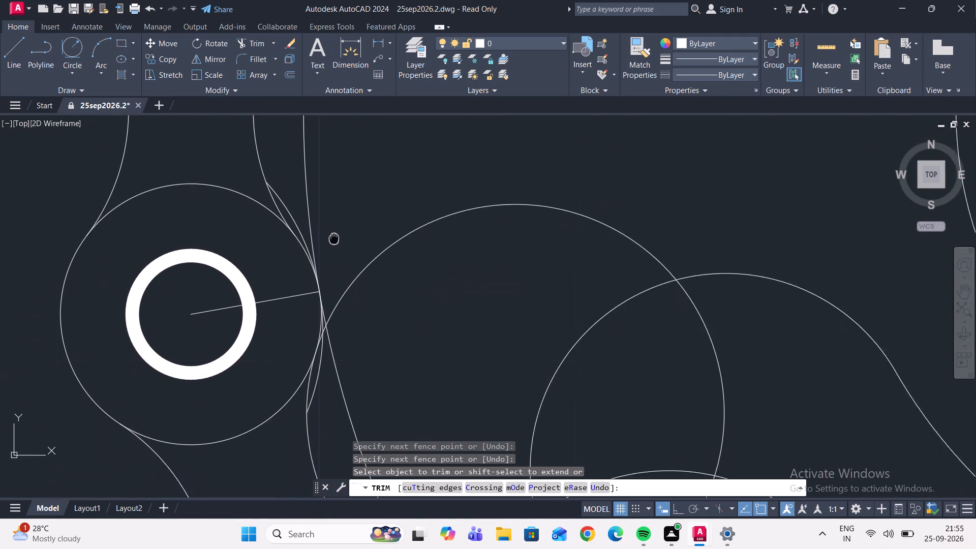
middle_click_drag(338, 226, 344, 198)
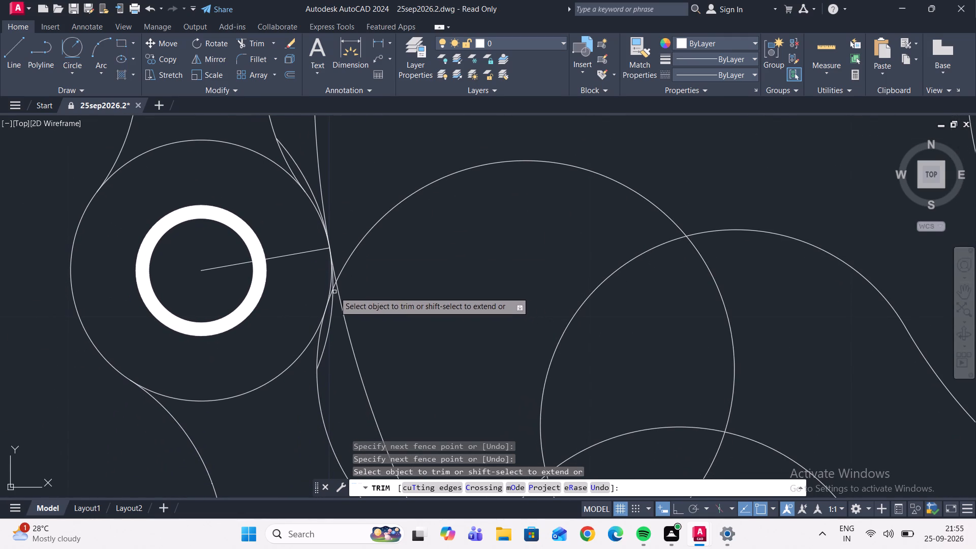
scroll(333, 289, "up", 1)
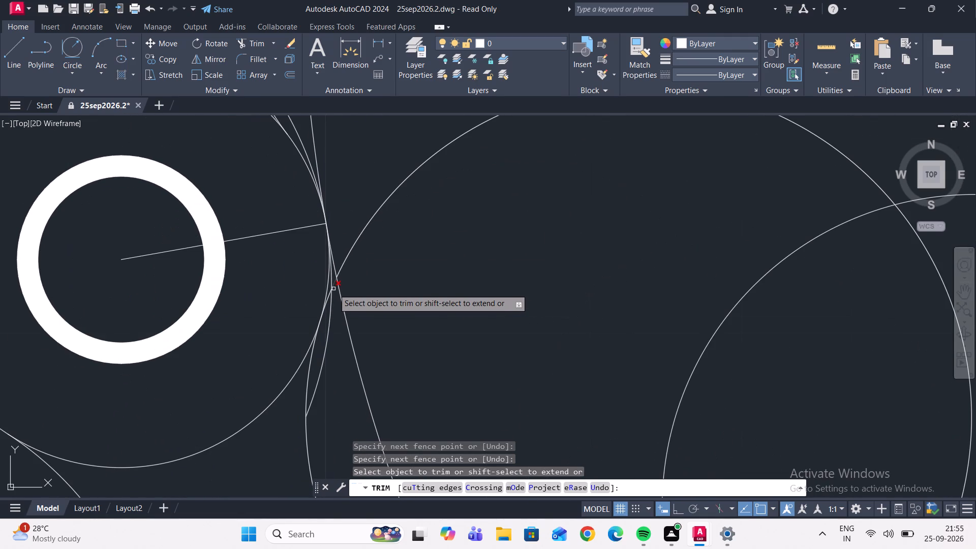
left_click_drag(374, 194, 415, 240)
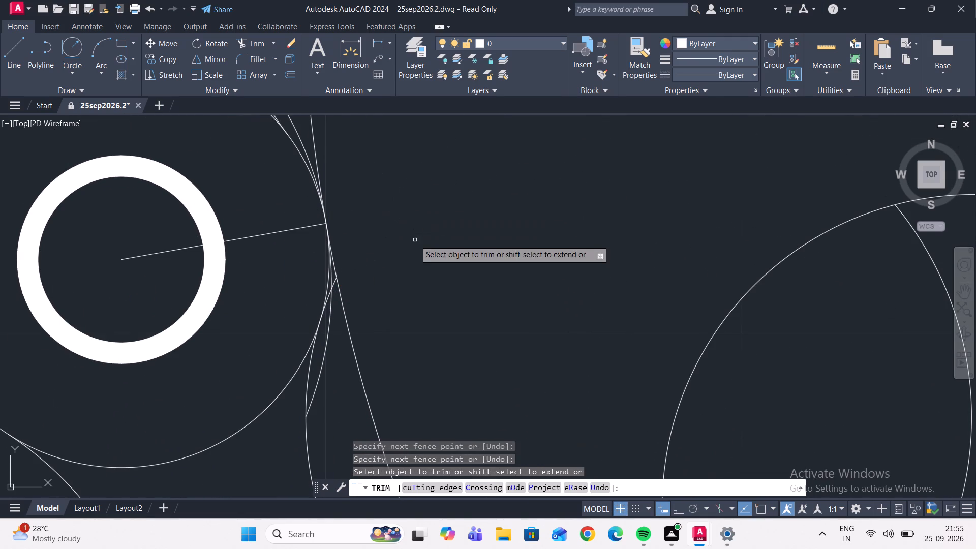
scroll(340, 285, "up", 3)
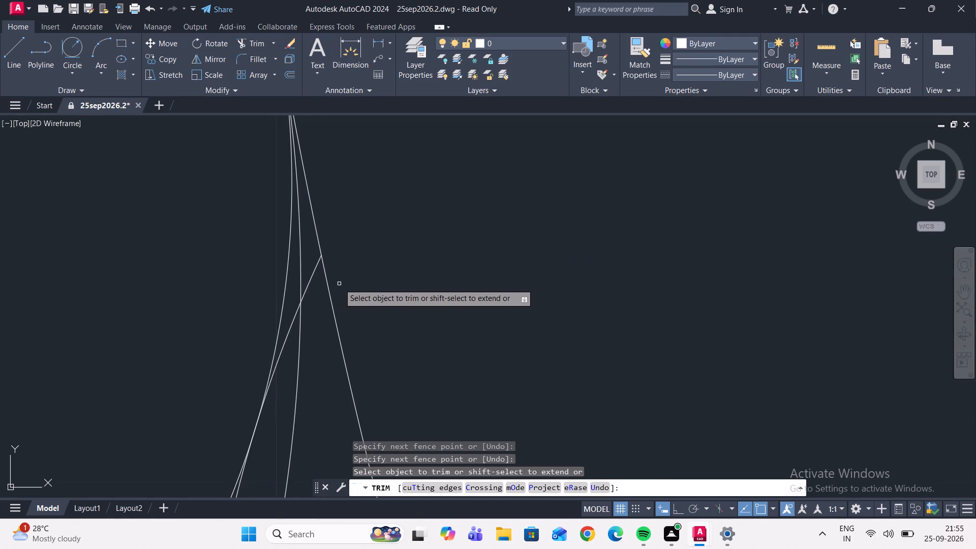
scroll(319, 264, "up", 2)
left_click_drag(298, 241, 316, 346)
scroll(334, 311, "down", 2)
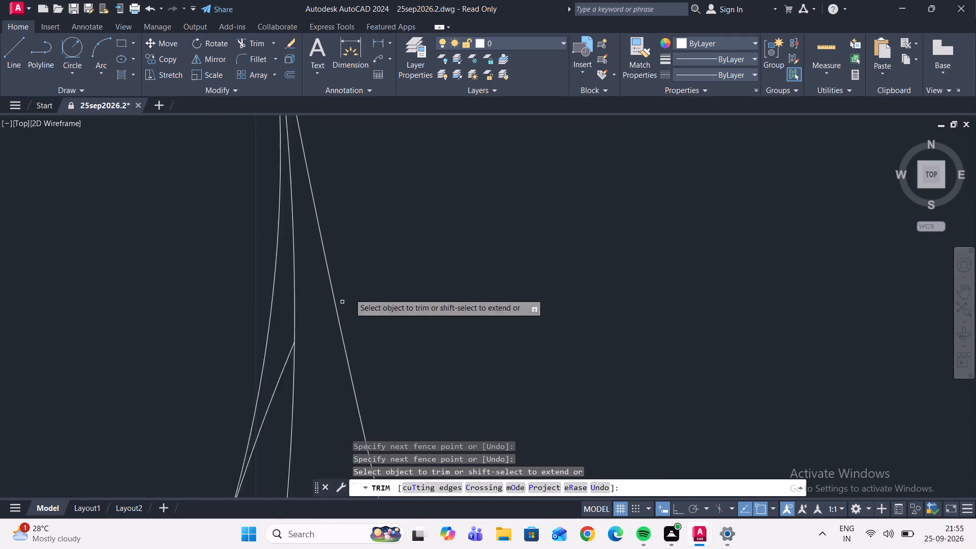
scroll(353, 289, "down", 1)
scroll(328, 314, "up", 4)
left_click_drag(326, 310, 328, 417)
Trim away the sixth inner tangent circle inside the wheel, across the curved slot and through the seventh tangent circle.
scroll(327, 370, "down", 5)
scroll(382, 323, "down", 3)
middle_click_drag(434, 339, 303, 223)
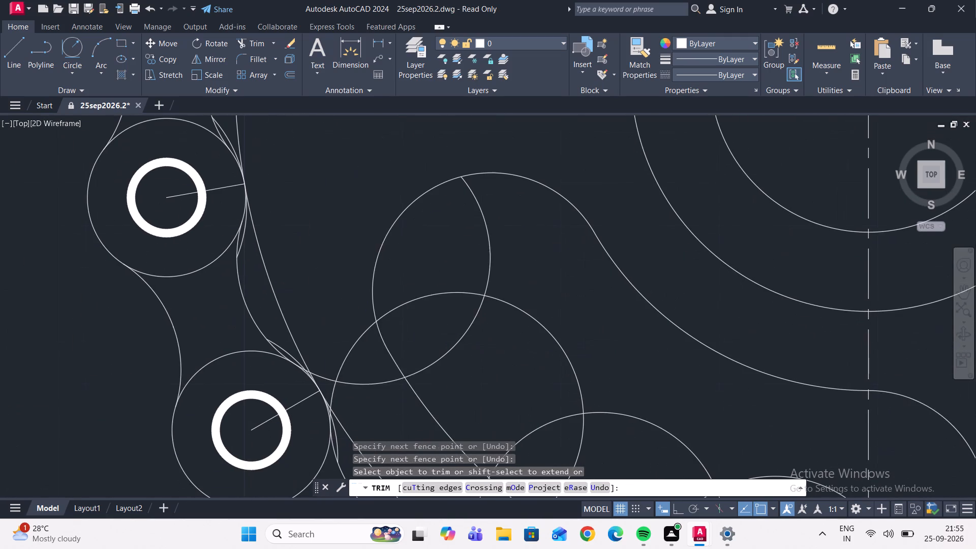
left_click_drag(464, 234, 518, 282)
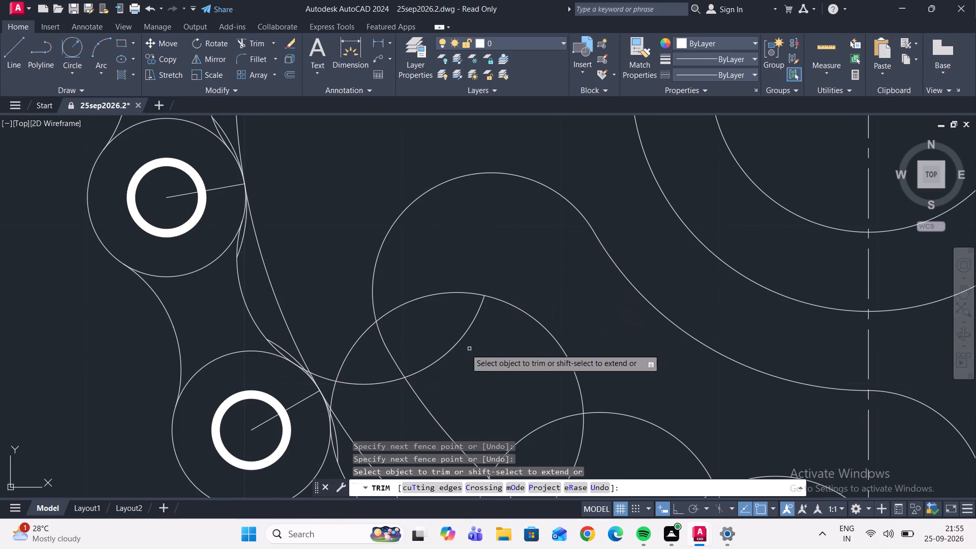
left_click_drag(445, 325, 499, 376)
left_click_drag(355, 373, 369, 411)
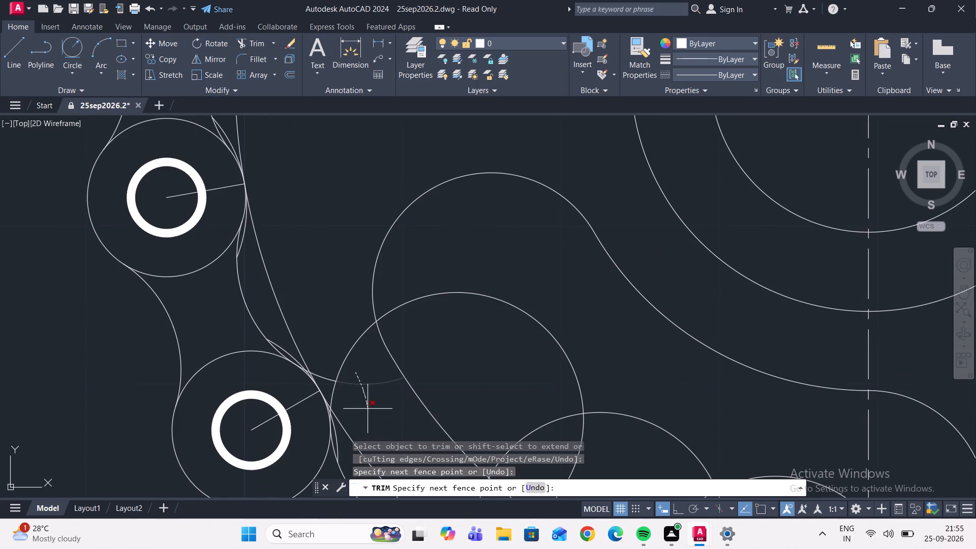
left_click_drag(369, 411, 369, 421)
Trim the leftover lower end of the sixth inner tangent circle back to the sixth rim circle.
scroll(314, 369, "up", 5)
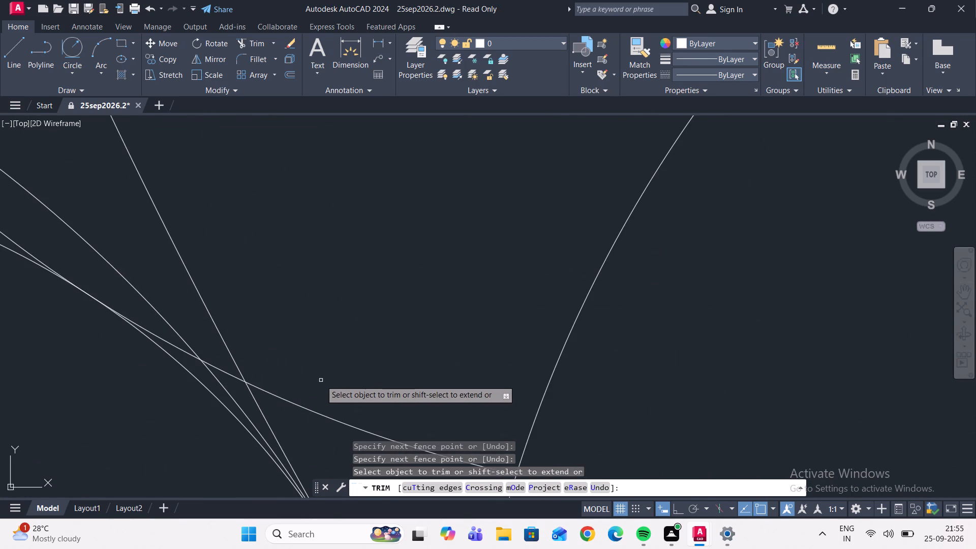
middle_click_drag(321, 380, 352, 18)
middle_click_drag(435, 174, 432, 275)
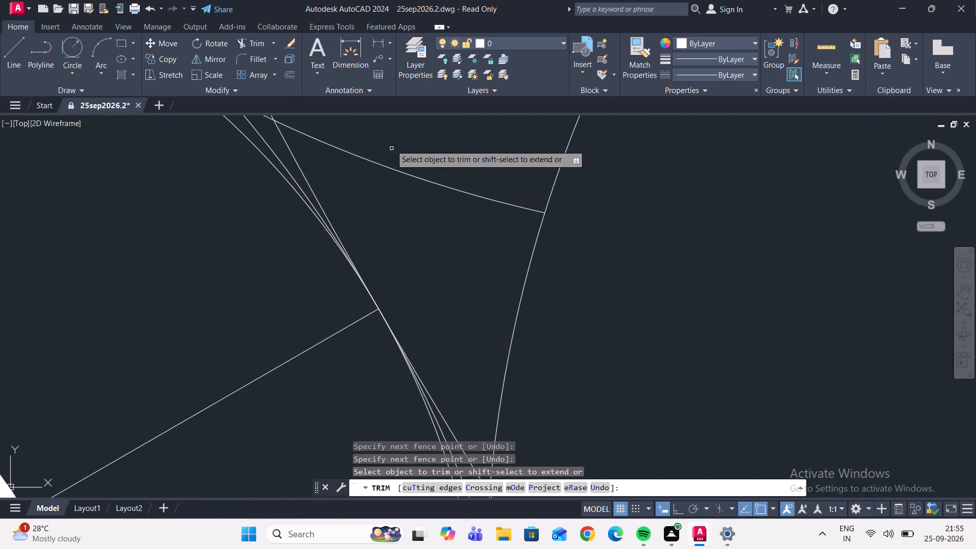
left_click_drag(395, 144, 423, 266)
scroll(419, 228, "down", 2)
middle_click_drag(419, 227, 438, 264)
scroll(364, 217, "up", 1)
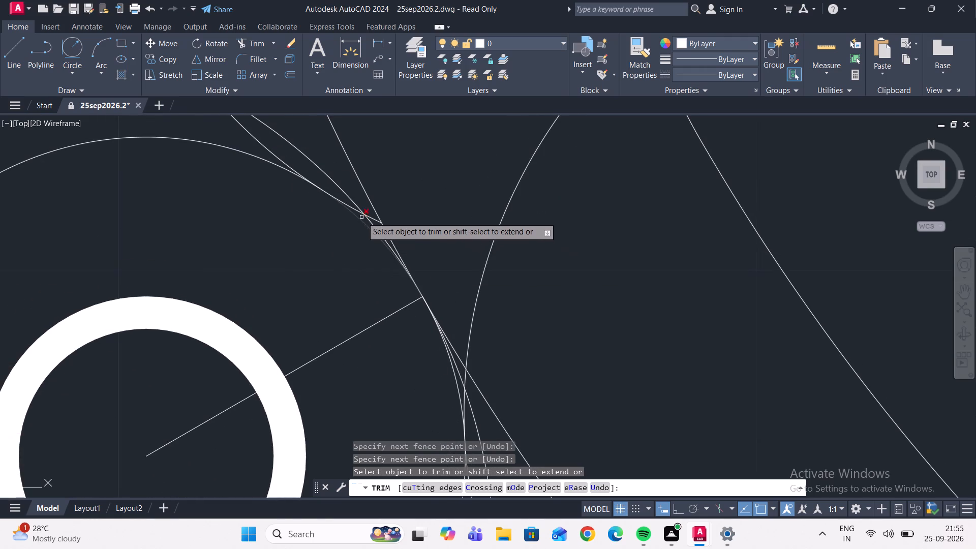
scroll(362, 217, "up", 3)
left_click_drag(388, 193, 409, 245)
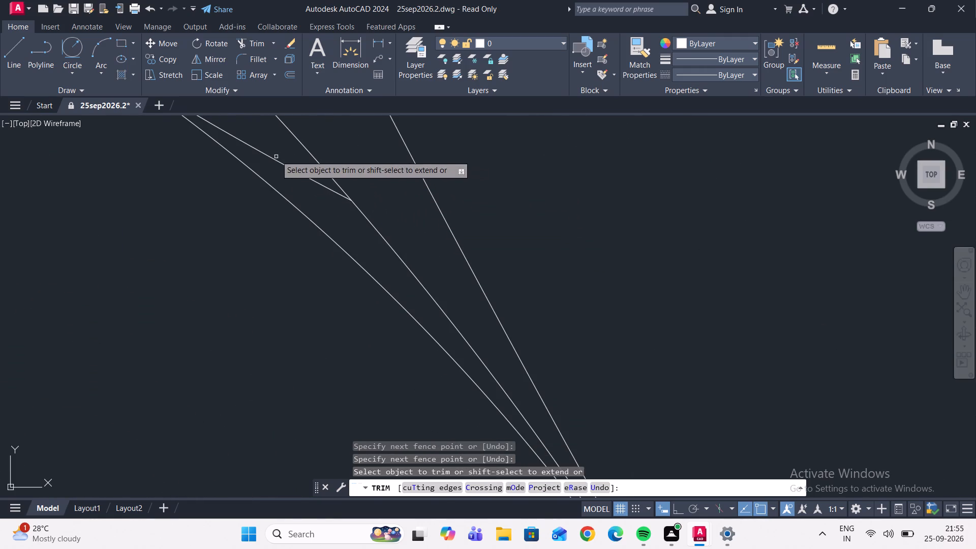
left_click_drag(276, 151, 317, 210)
Trim the seventh inner tangent circle from the curved slot past the large ring circle, beside the sixth rim circle.
scroll(306, 196, "down", 4)
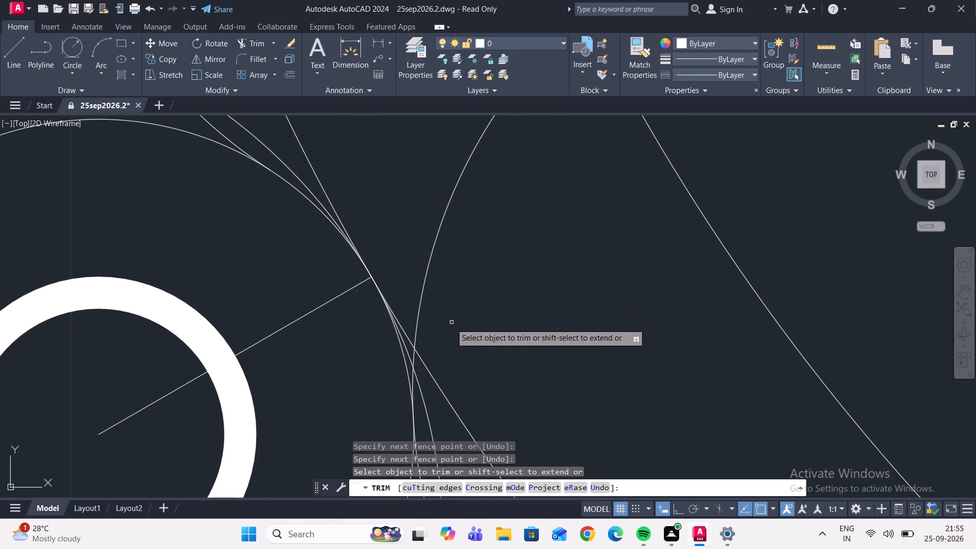
left_click_drag(383, 213, 470, 273)
scroll(457, 258, "down", 3)
scroll(454, 281, "up", 1)
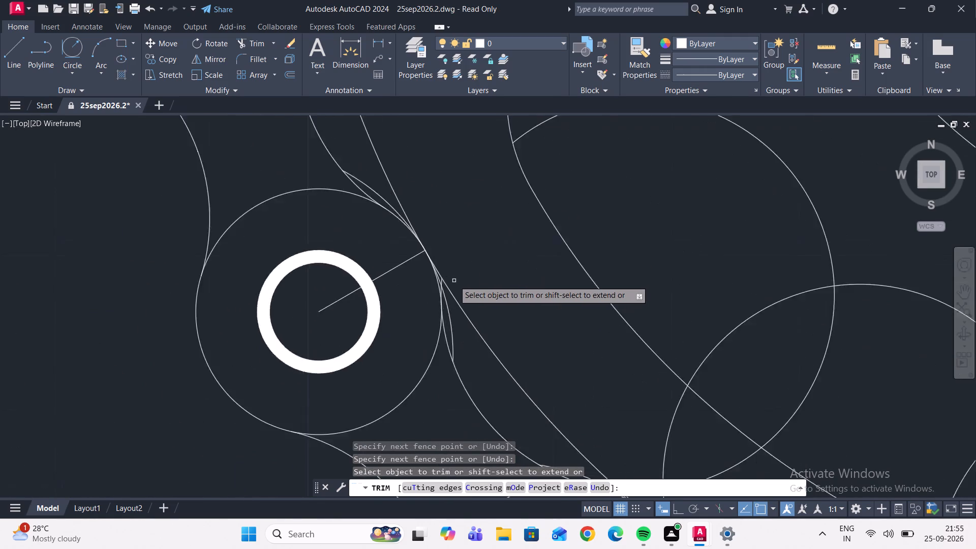
scroll(454, 281, "up", 2)
scroll(411, 283, "up", 4)
left_click_drag(420, 225, 464, 298)
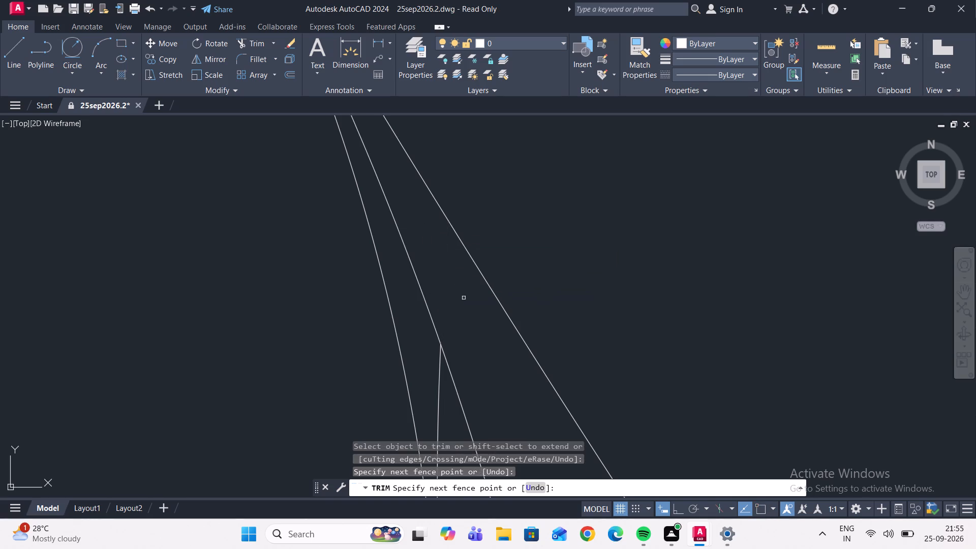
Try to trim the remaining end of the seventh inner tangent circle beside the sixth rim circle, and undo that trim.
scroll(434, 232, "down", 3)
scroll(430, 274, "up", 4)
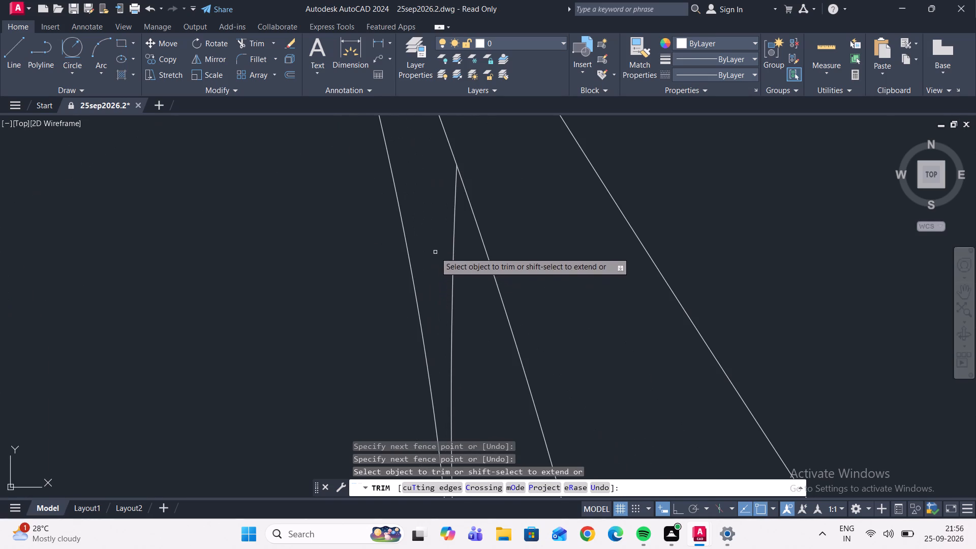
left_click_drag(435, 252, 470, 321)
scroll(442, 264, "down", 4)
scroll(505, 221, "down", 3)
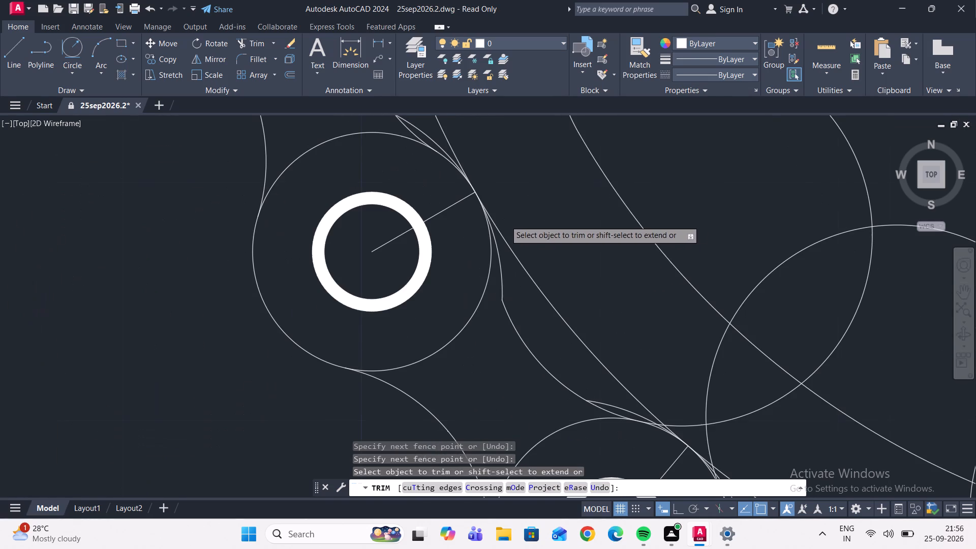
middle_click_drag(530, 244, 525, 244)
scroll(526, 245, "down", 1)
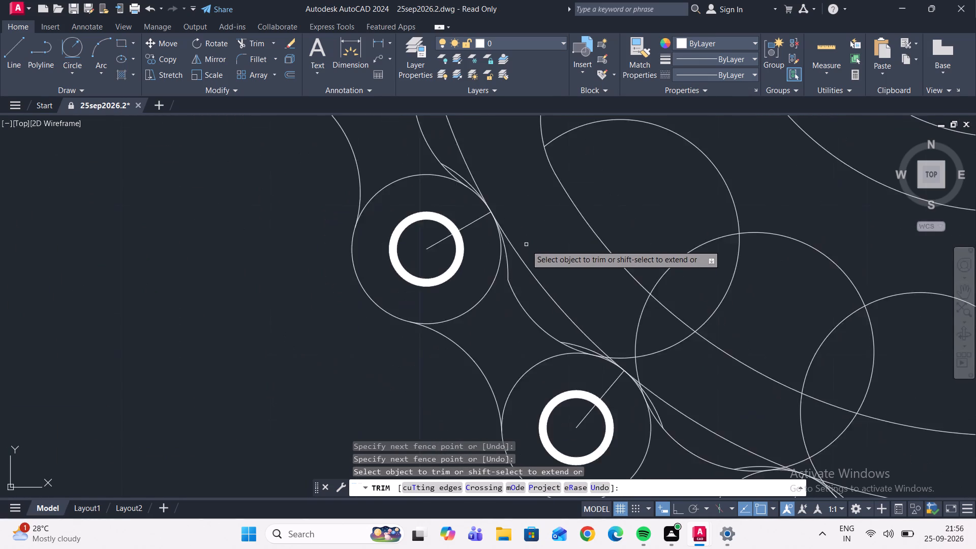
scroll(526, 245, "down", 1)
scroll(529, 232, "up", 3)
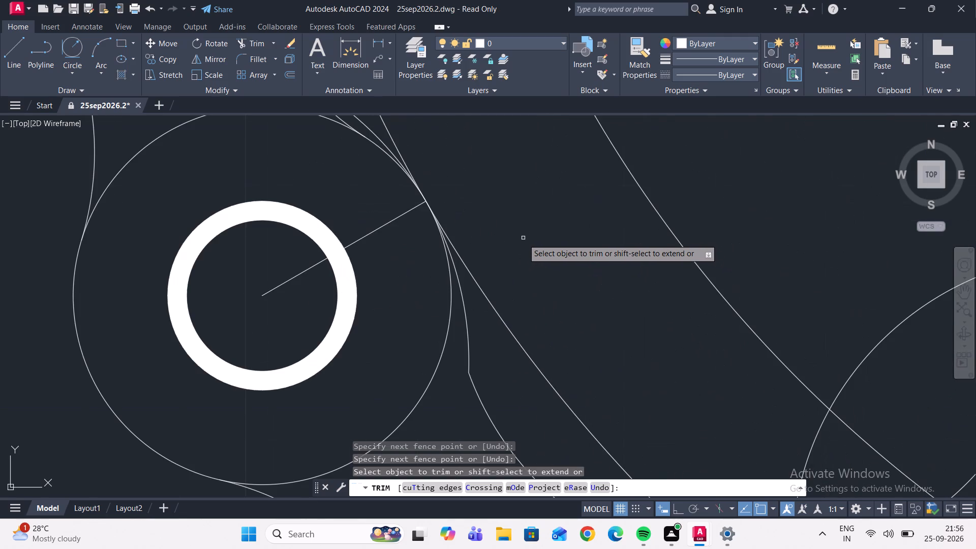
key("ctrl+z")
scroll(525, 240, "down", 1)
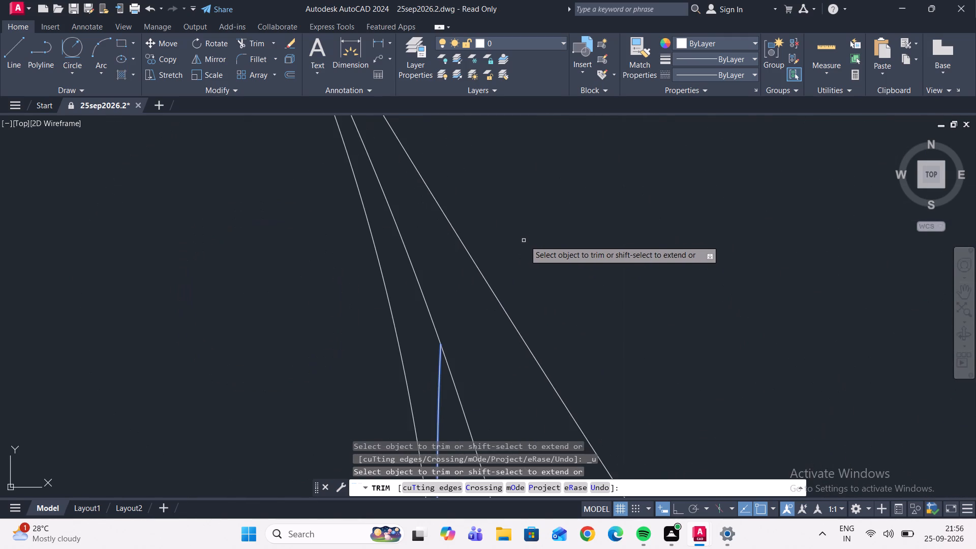
Trim the remaining end of the seventh inner tangent circle beside the sixth rim circle, back to that rim circle.
scroll(525, 240, "down", 4)
scroll(568, 243, "down", 1)
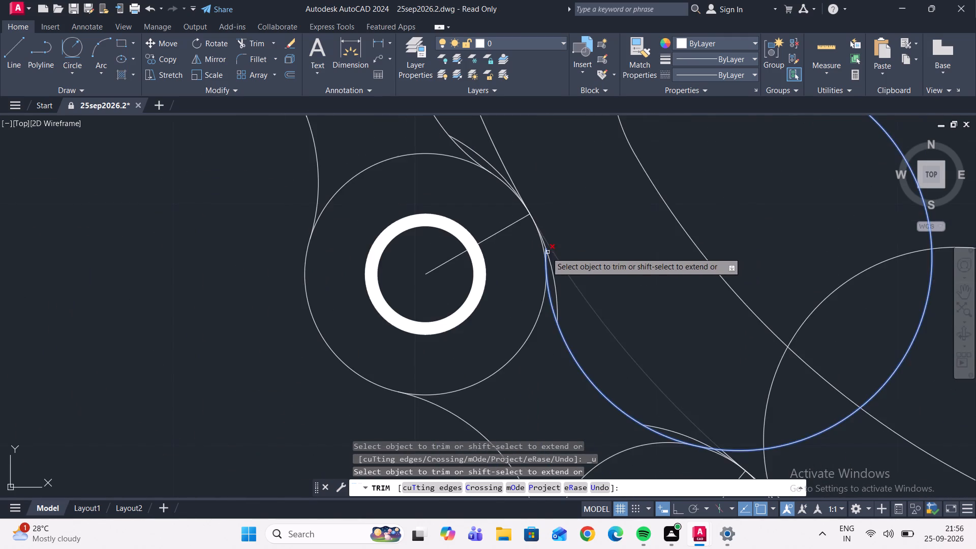
scroll(541, 250, "up", 6)
left_click_drag(537, 239, 554, 268)
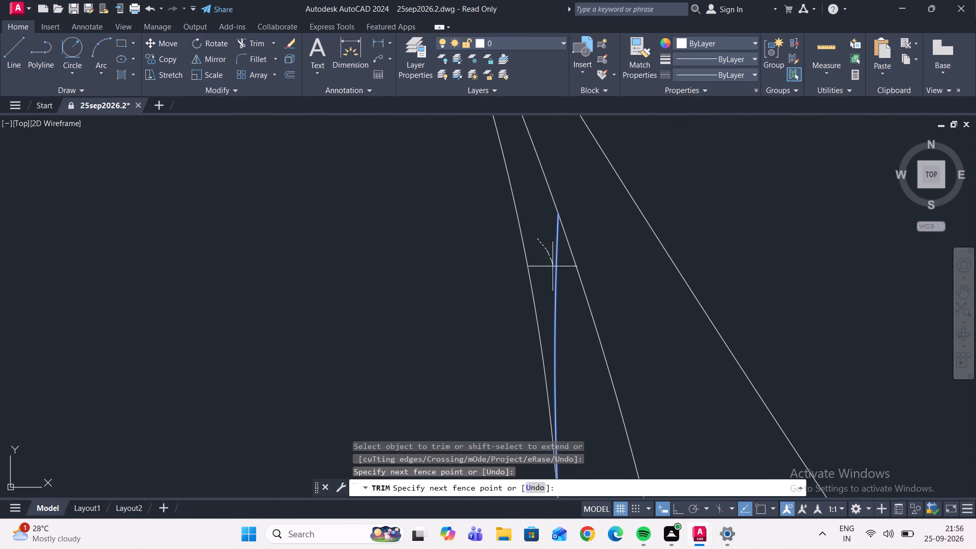
left_click_drag(554, 268, 571, 303)
scroll(554, 260, "down", 4)
scroll(634, 217, "down", 1)
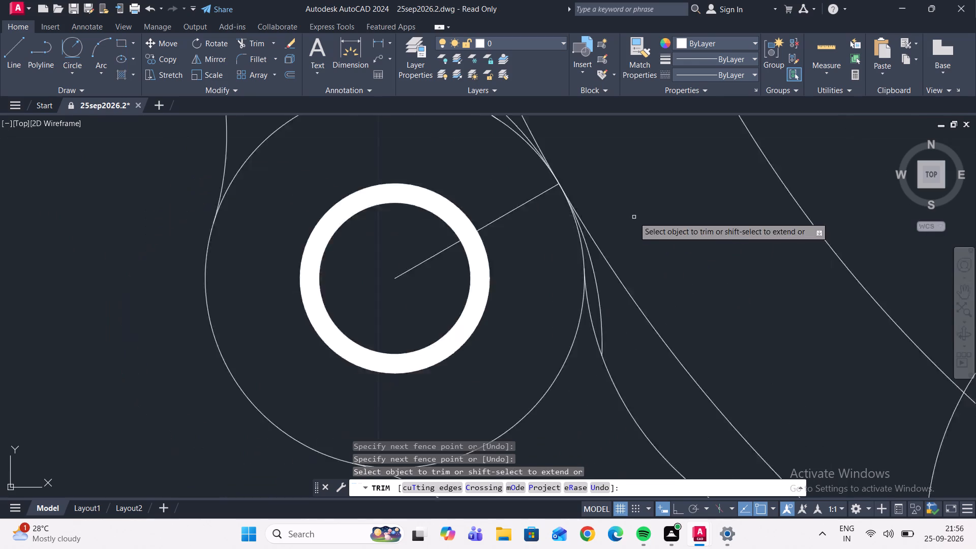
Trim the seventh inner tangent circle back to the seventh rim circle and remove its leftover arcs inside the wheel and curved slot.
scroll(634, 217, "down", 2)
middle_click_drag(652, 240, 538, 191)
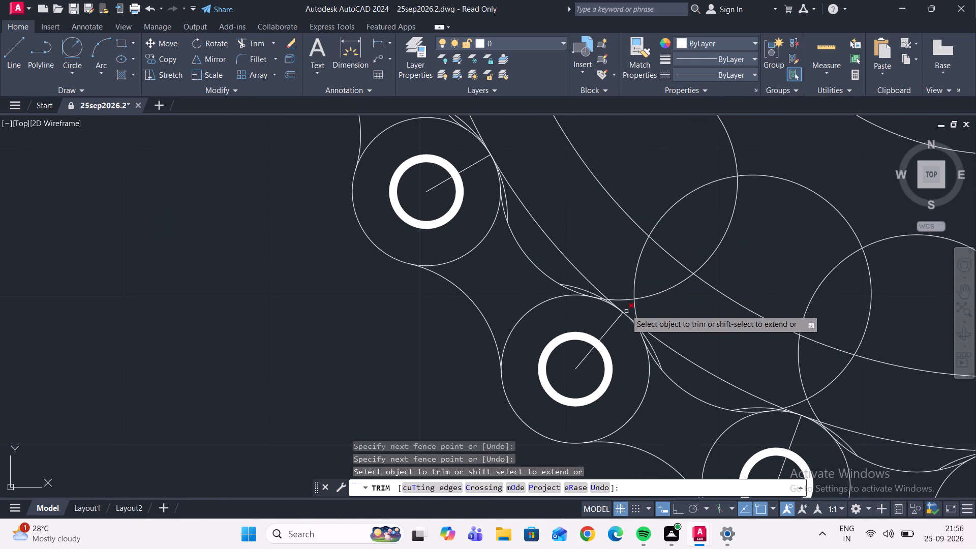
scroll(598, 298, "up", 3)
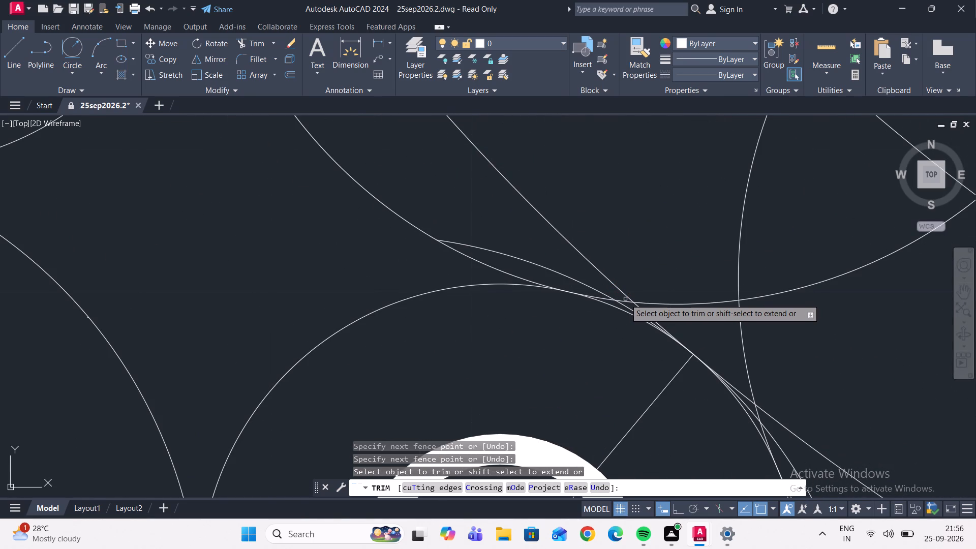
left_click(610, 299)
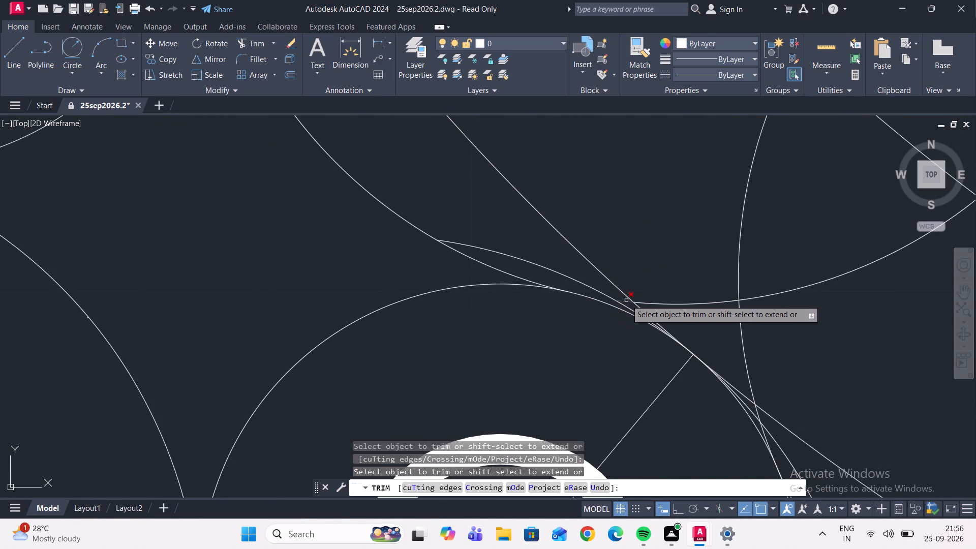
left_click(626, 300)
left_click_drag(666, 264, 705, 328)
scroll(686, 267, "down", 2)
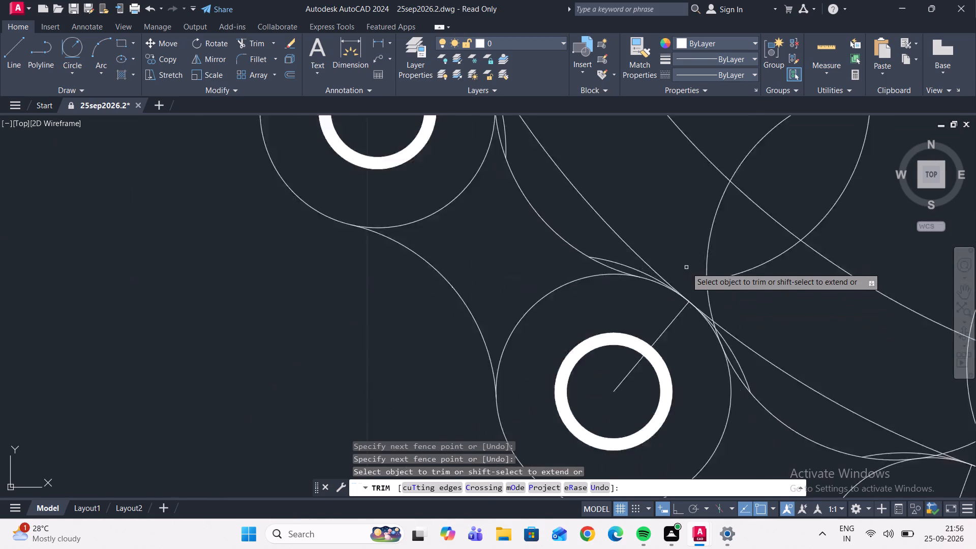
scroll(686, 267, "down", 2)
left_click_drag(714, 260, 746, 302)
left_click_drag(729, 242, 747, 241)
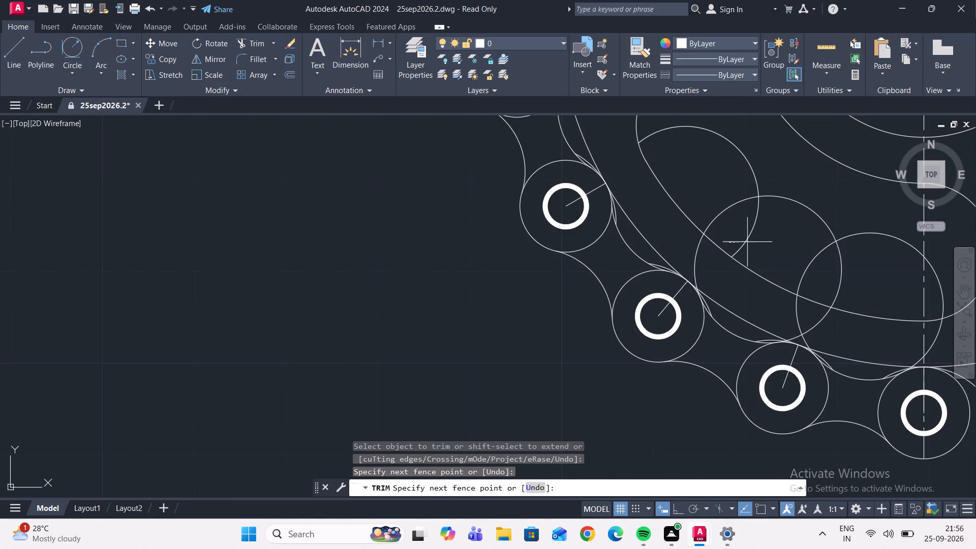
left_click_drag(747, 241, 759, 235)
left_click_drag(696, 171, 772, 160)
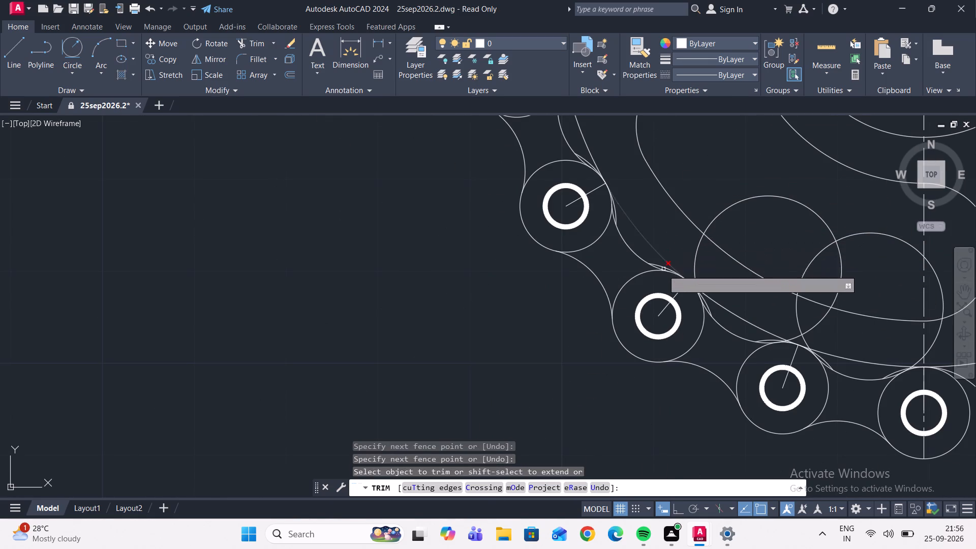
Trim the eighth inner tangent circle from the large ring circle up through the curved slot, including the piece inside the ninth tangent circle.
scroll(653, 261, "up", 3)
scroll(602, 226, "down", 4)
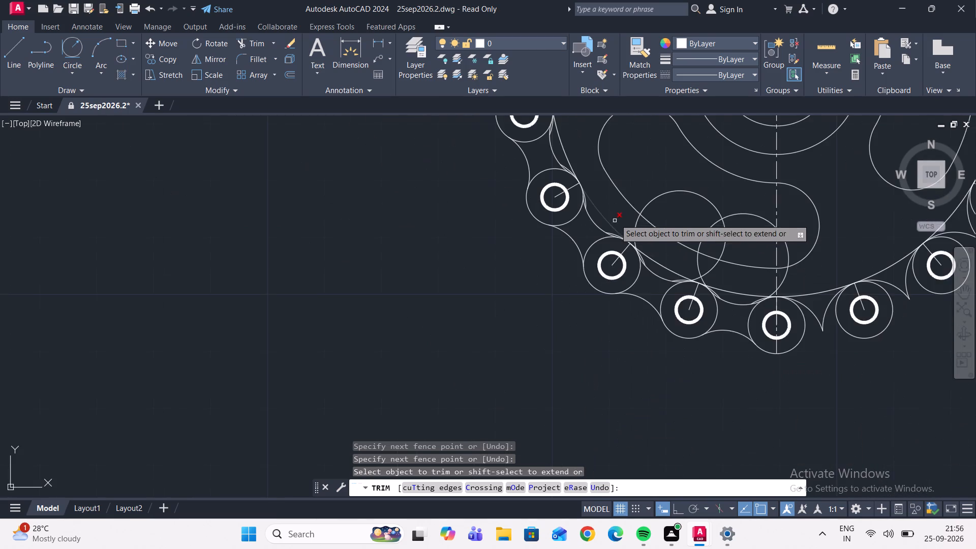
middle_click_drag(619, 215, 527, 173)
scroll(565, 222, "up", 2)
scroll(575, 192, "down", 2)
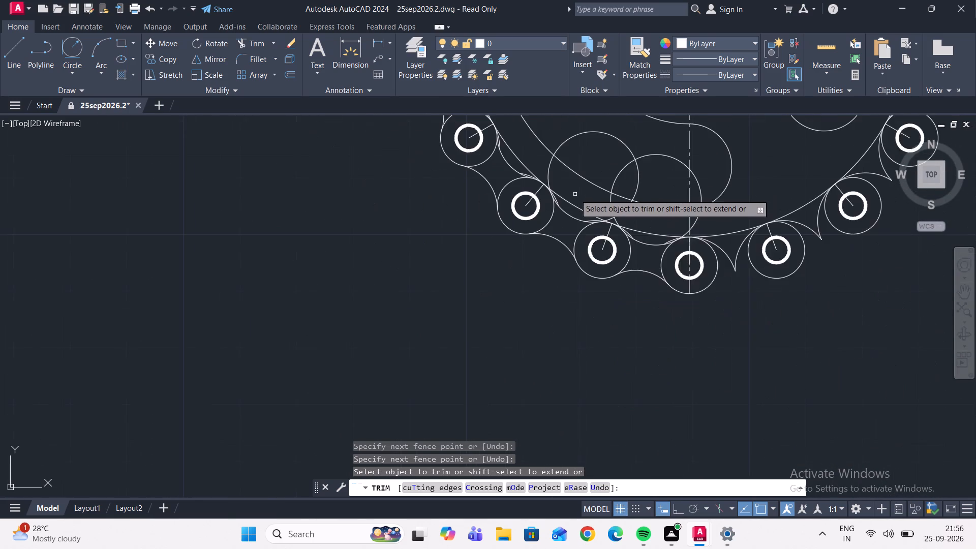
middle_click_drag(574, 194, 587, 243)
scroll(573, 226, "up", 1)
left_click_drag(576, 225, 531, 192)
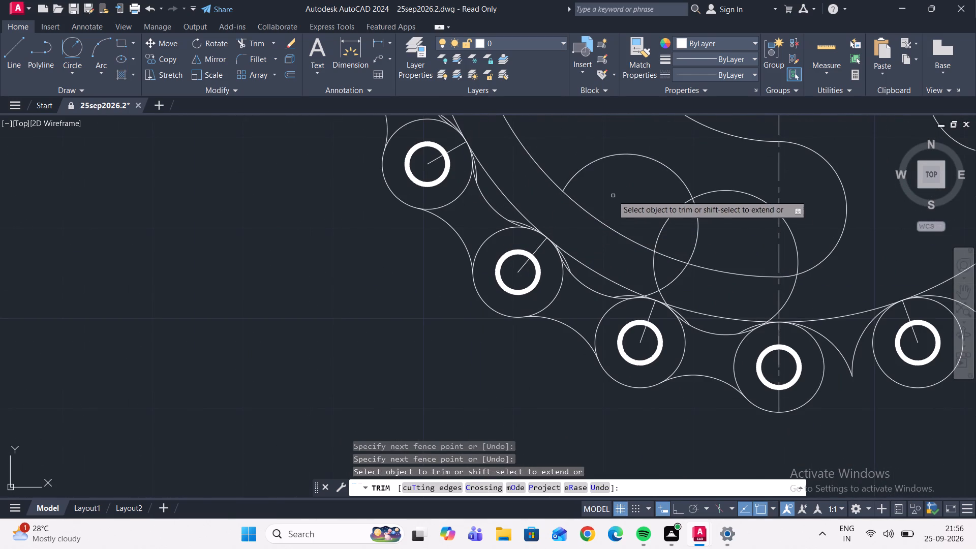
left_click_drag(608, 189, 567, 149)
left_click_drag(677, 234, 712, 240)
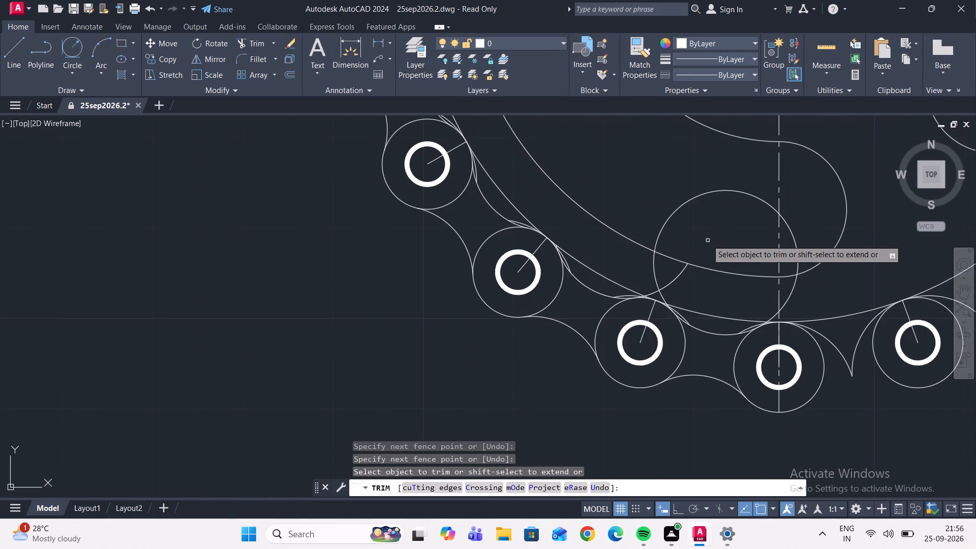
Trim the ninth inner tangent circle inside the curved slot and from the slot down to the eighth tangent circle.
left_click_drag(698, 231, 648, 208)
left_click_drag(784, 253, 795, 239)
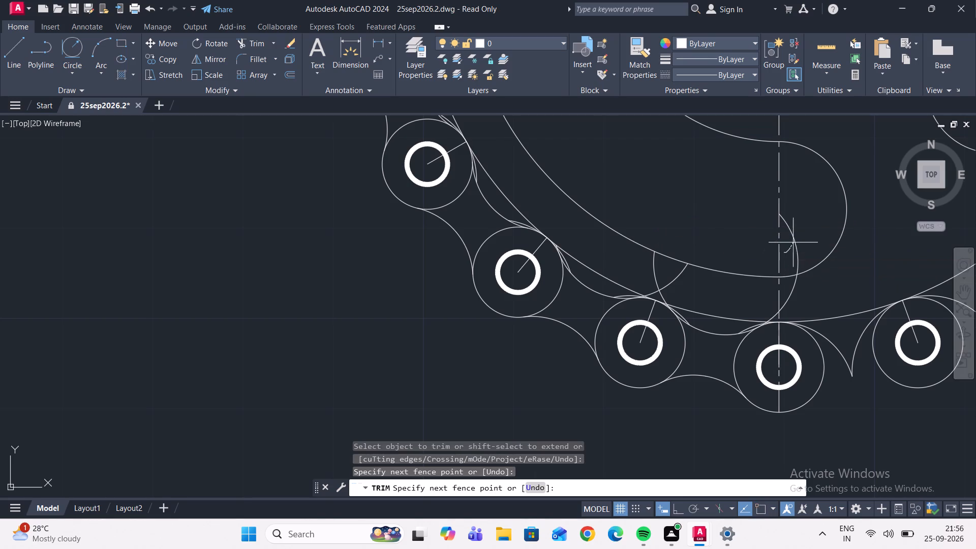
left_click_drag(795, 239, 801, 227)
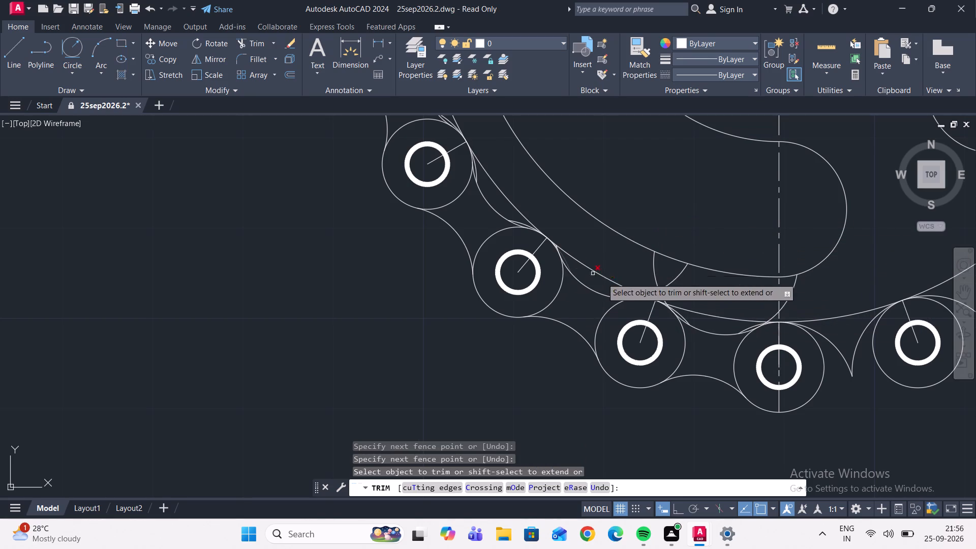
scroll(670, 273, "up", 2)
left_click_drag(668, 273, 598, 264)
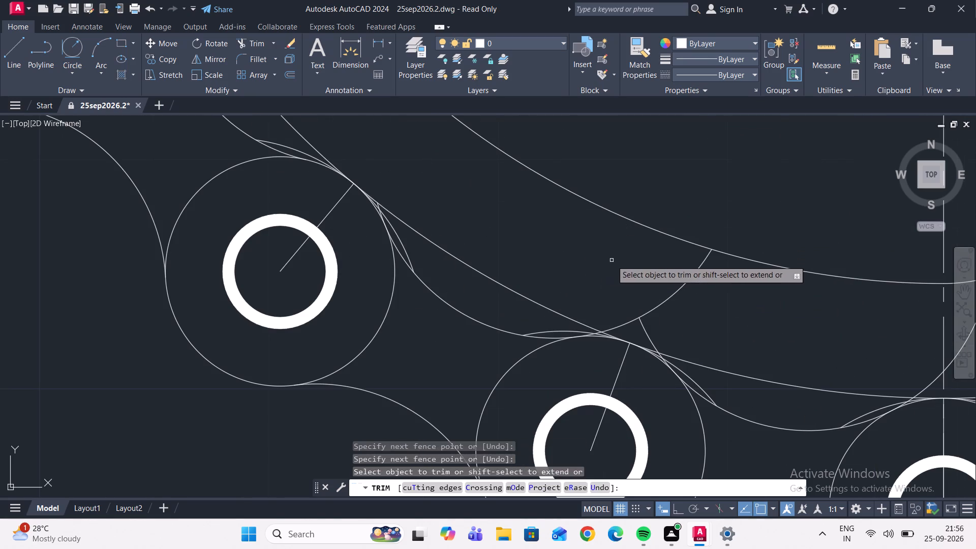
Trim the rest of the eighth inner tangent circle back to the eighth rim circle, plus the ninth circle's tip above the large ring circle.
left_click_drag(624, 265, 737, 303)
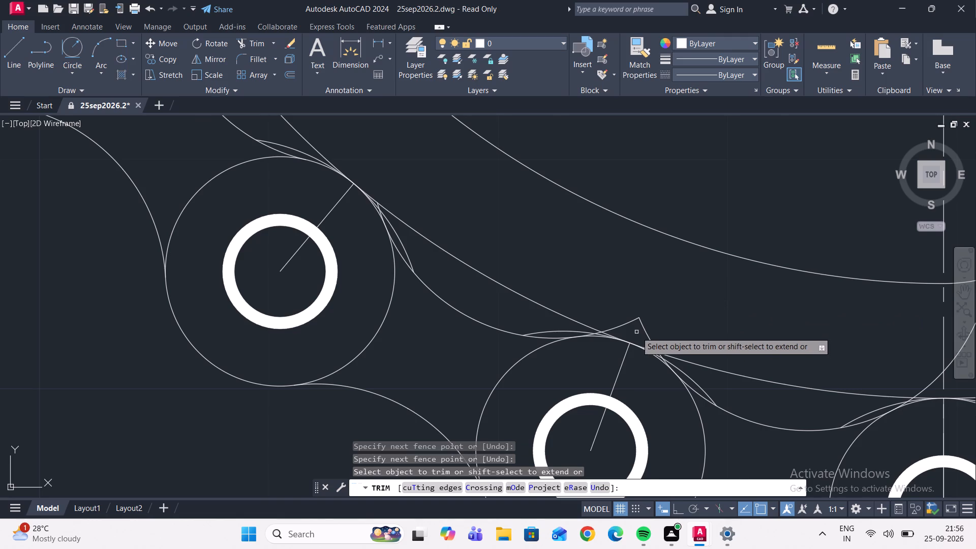
scroll(635, 331, "up", 1)
left_click_drag(629, 329, 597, 308)
left_click_drag(639, 339, 692, 317)
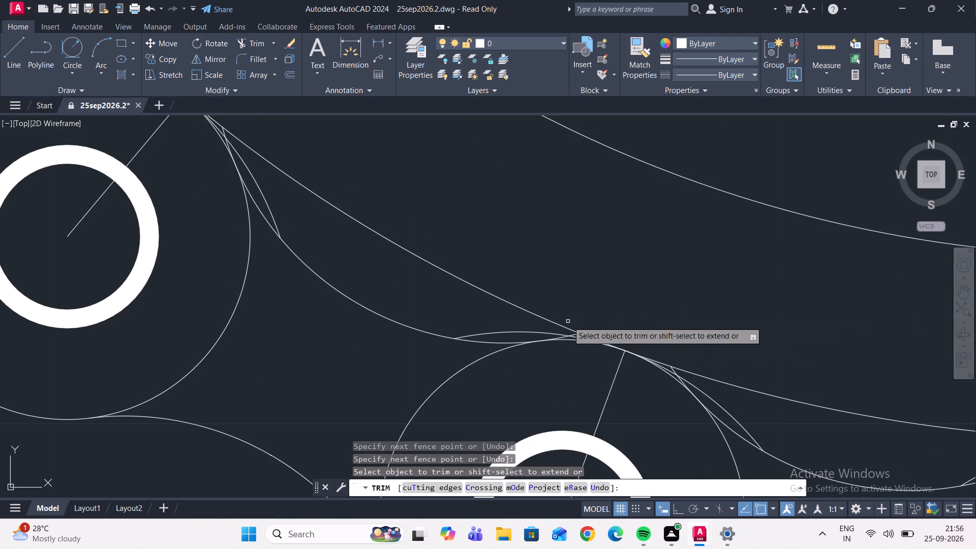
scroll(575, 334, "up", 1)
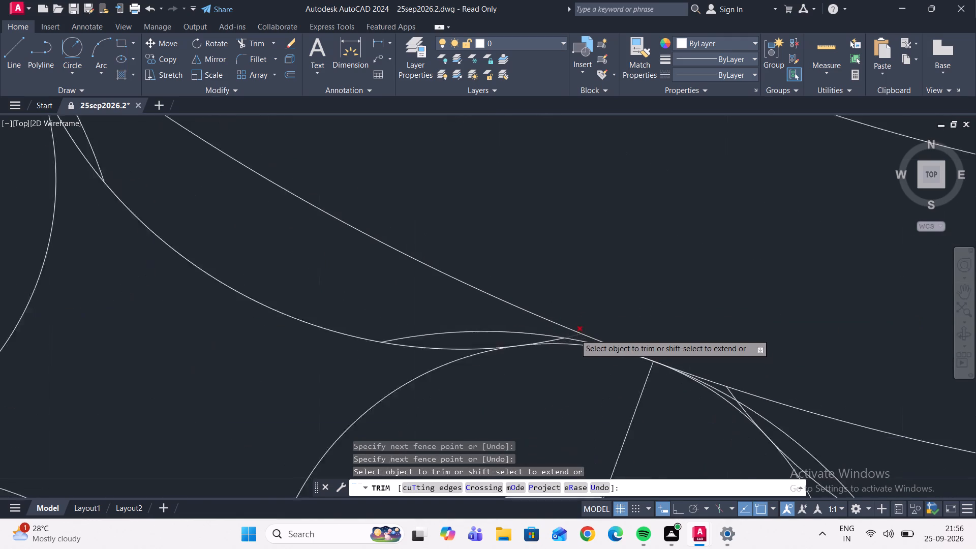
scroll(575, 334, "up", 3)
left_click_drag(589, 344, 556, 324)
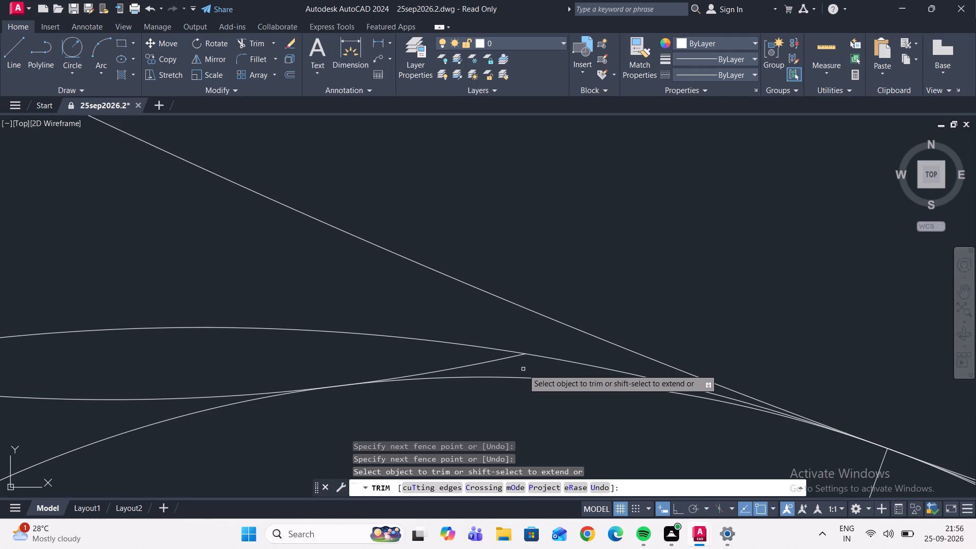
left_click_drag(518, 364, 486, 361)
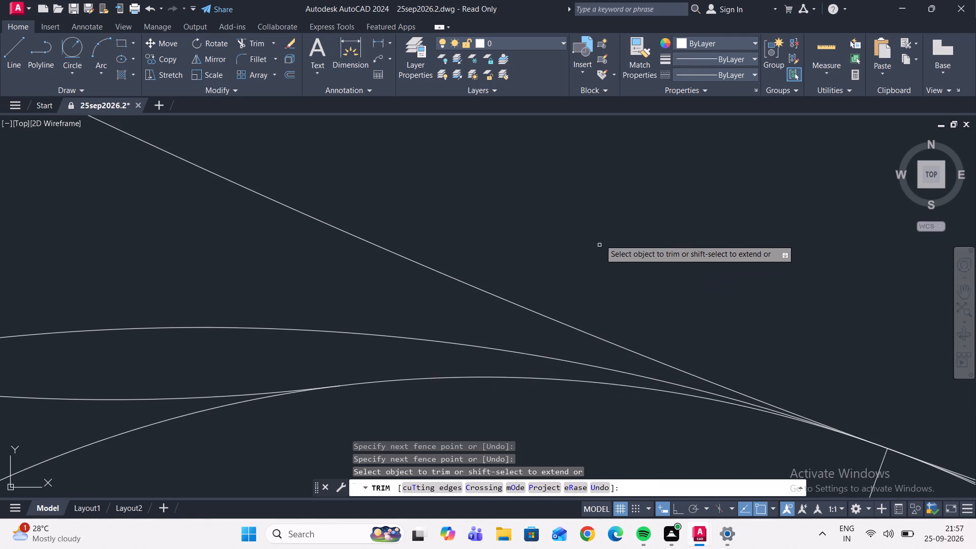
Trim the leftover end of the ninth inner tangent circle beside the eighth rim circle, back to that rim circle.
scroll(601, 235, "down", 5)
middle_click_drag(692, 239, 621, 242)
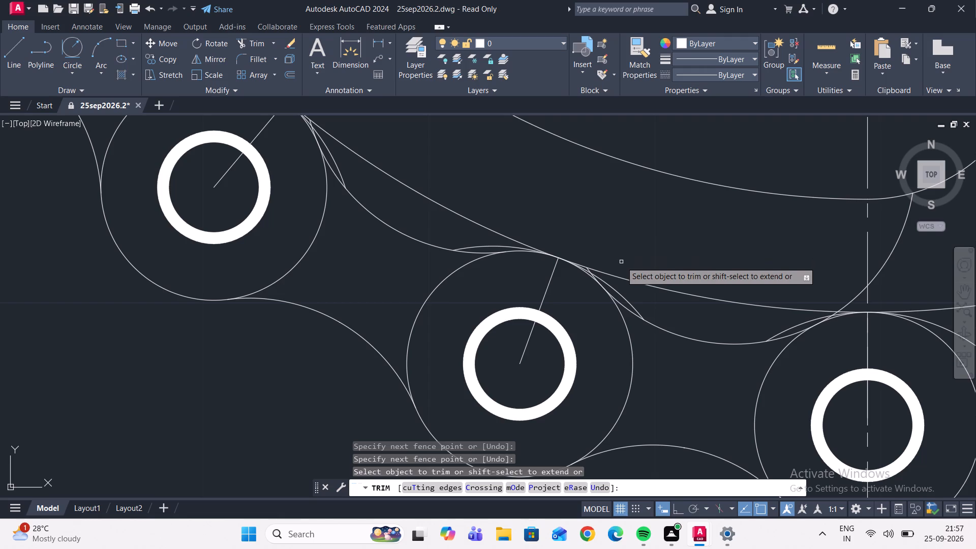
scroll(599, 279, "up", 3)
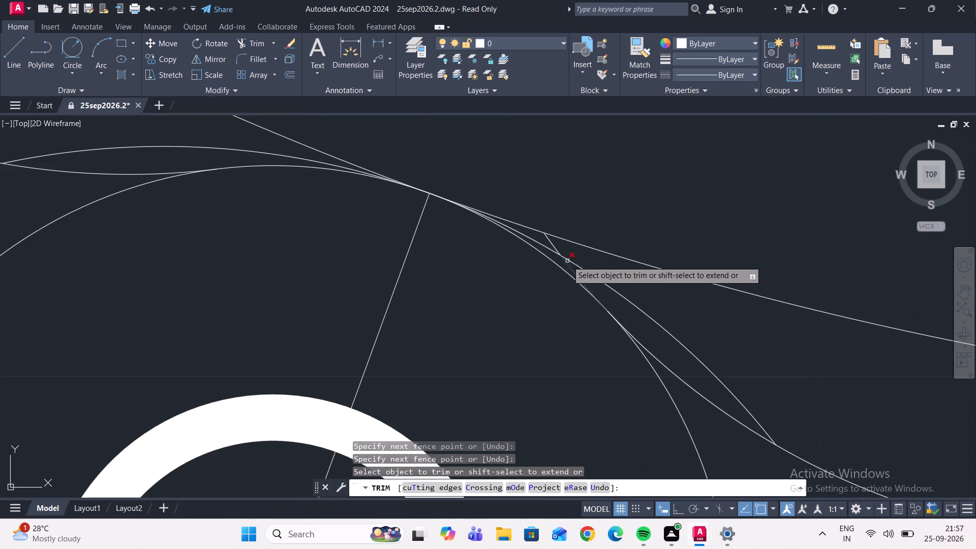
scroll(544, 246, "up", 3)
left_click_drag(538, 234, 651, 244)
scroll(636, 249, "down", 3)
scroll(644, 291, "up", 3)
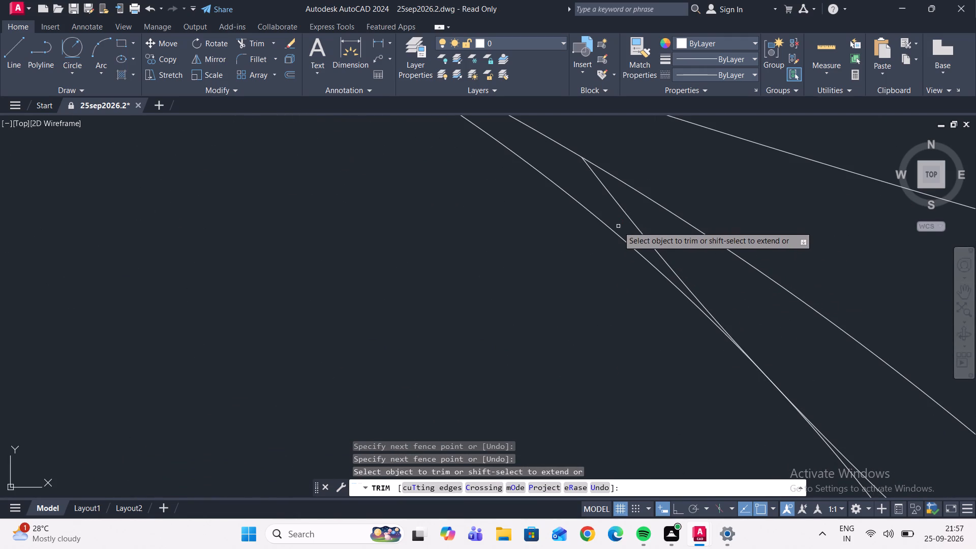
left_click_drag(619, 224, 656, 227)
Trim the ninth inner tangent circle between the bottom rim circle on the vertical centreline and the large ring circle.
scroll(656, 235, "down", 6)
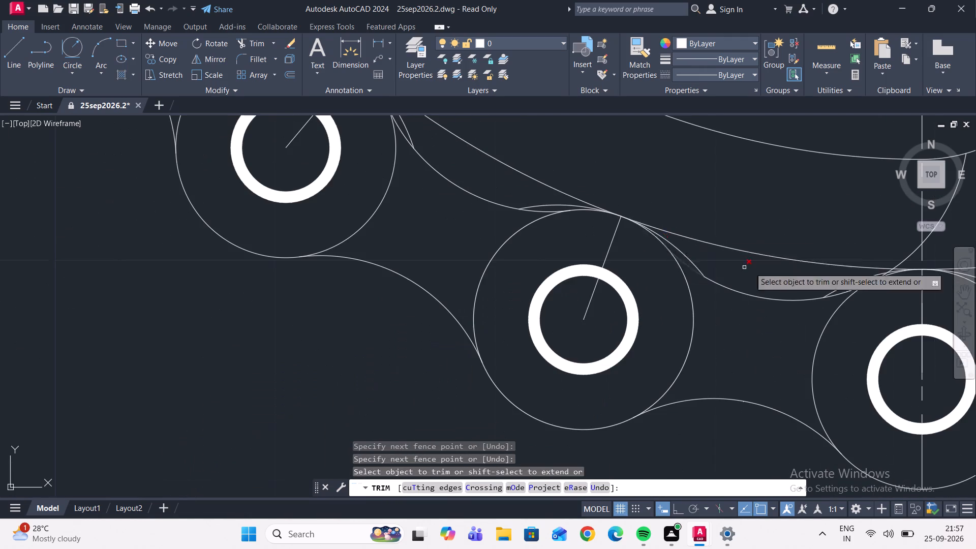
middle_click_drag(752, 267, 597, 246)
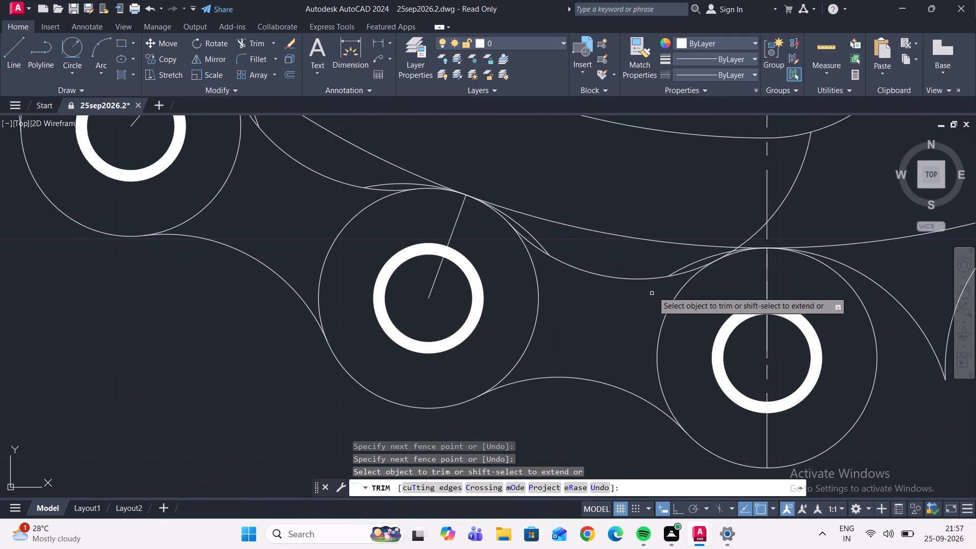
scroll(720, 258, "up", 7)
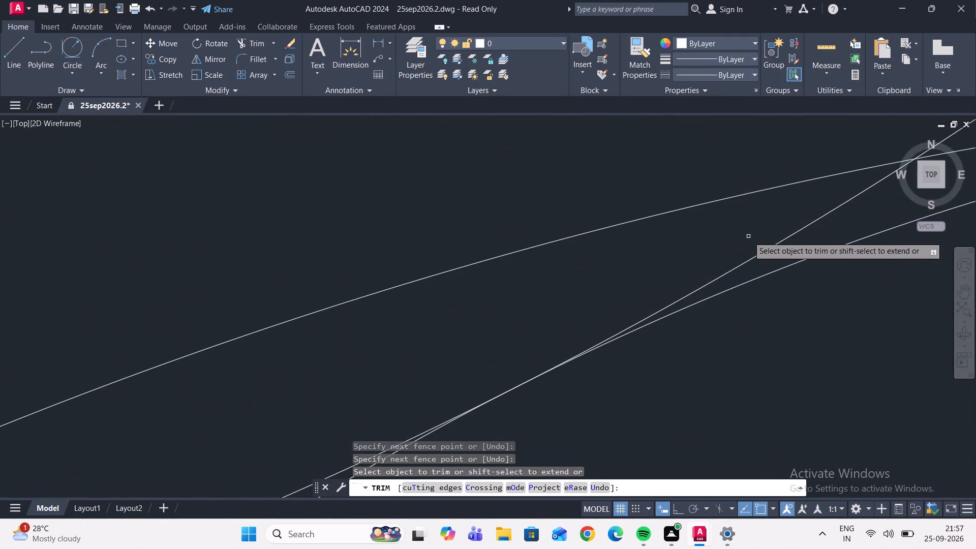
left_click_drag(817, 239, 733, 241)
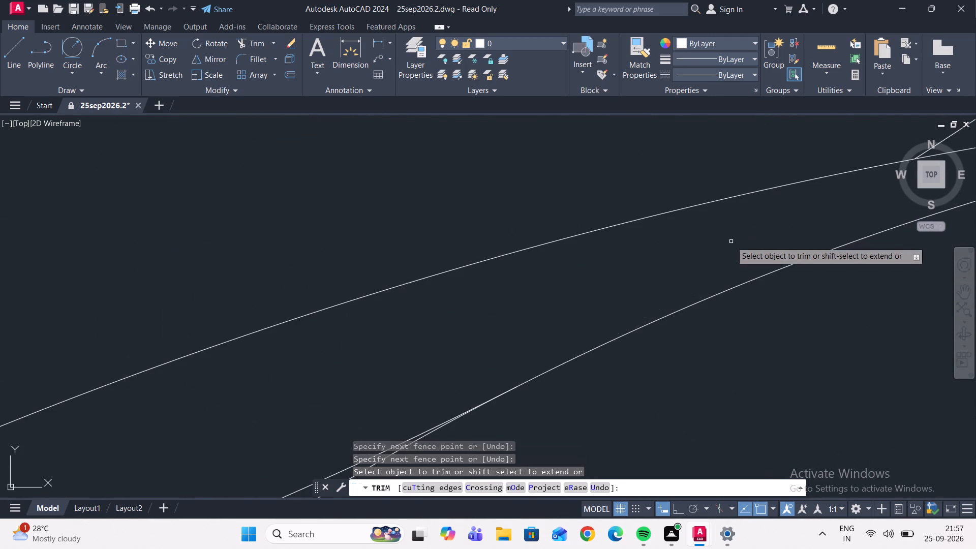
scroll(731, 241, "down", 4)
scroll(778, 215, "up", 2)
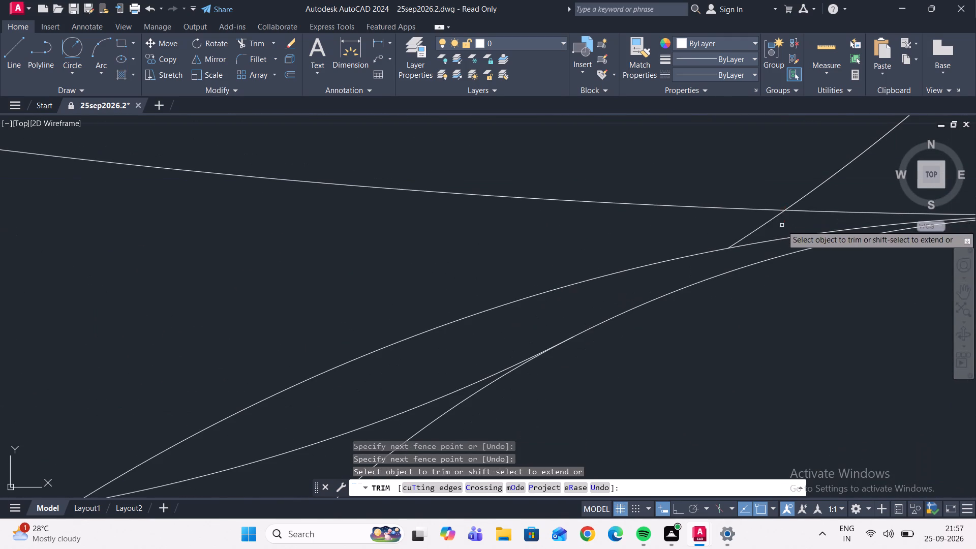
left_click_drag(782, 225, 730, 229)
Trim the last arc of the ninth inner tangent circle between the large ring circle and the curved slot, across the vertical centreline.
scroll(711, 229, "down", 2)
scroll(798, 182, "down", 3)
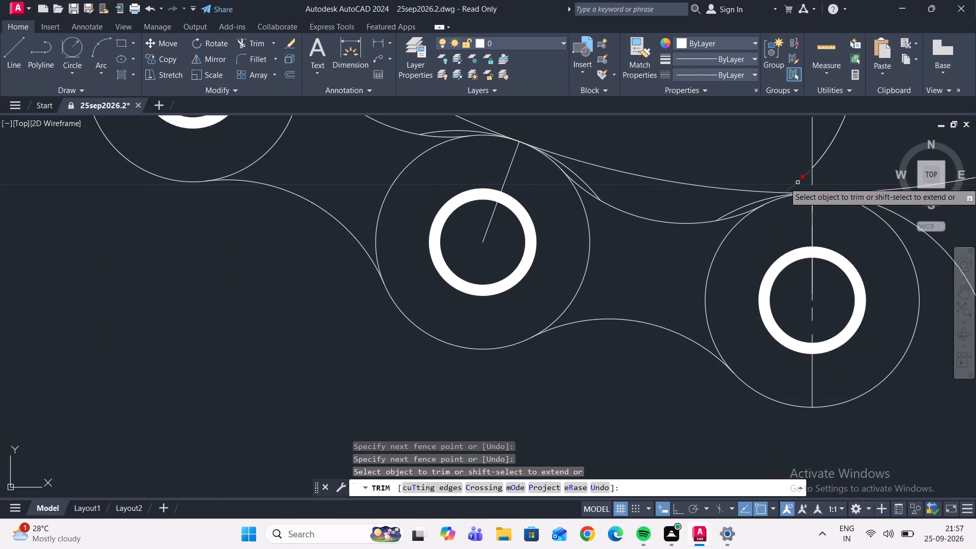
middle_click_drag(799, 181, 770, 226)
scroll(775, 226, "up", 2)
left_click_drag(775, 225, 673, 203)
scroll(673, 203, "down", 3)
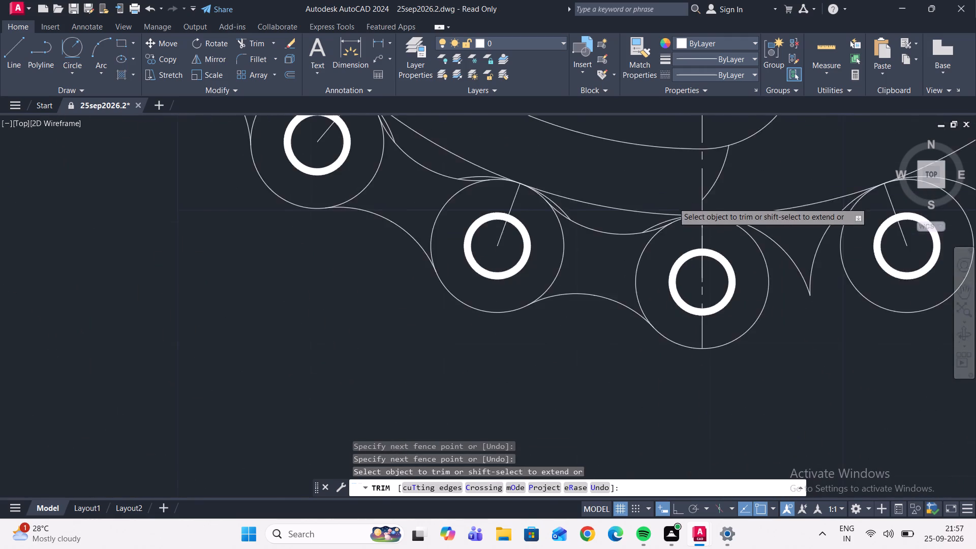
scroll(667, 192, "down", 2)
scroll(690, 184, "up", 2)
left_click_drag(678, 179, 699, 187)
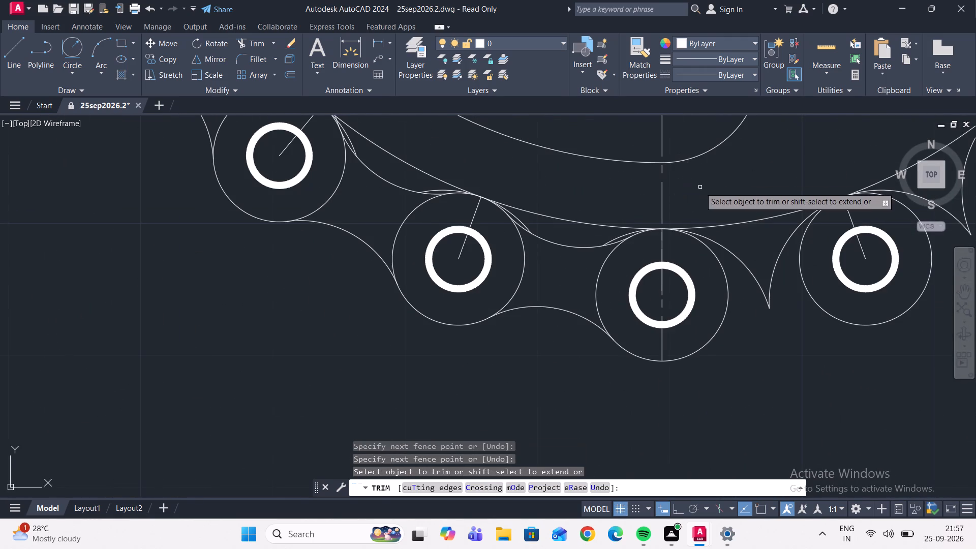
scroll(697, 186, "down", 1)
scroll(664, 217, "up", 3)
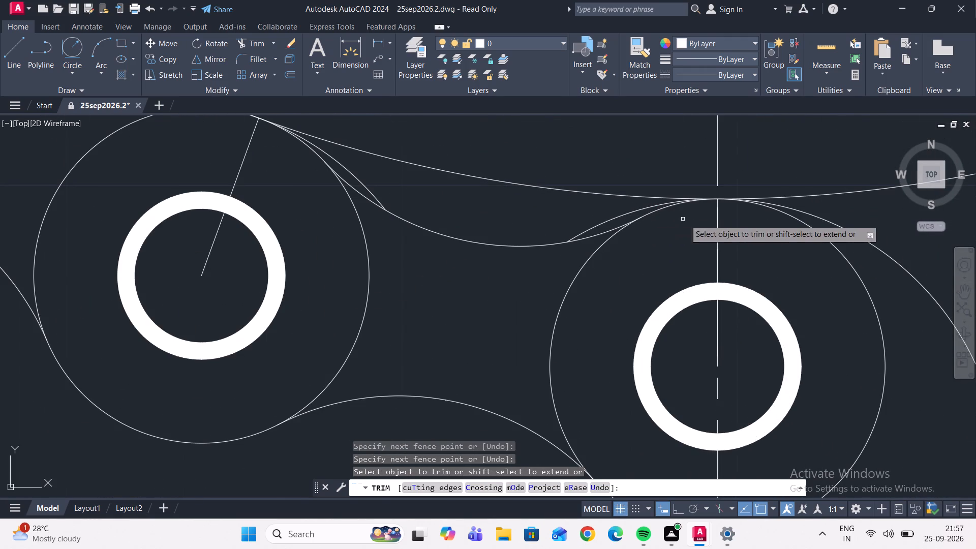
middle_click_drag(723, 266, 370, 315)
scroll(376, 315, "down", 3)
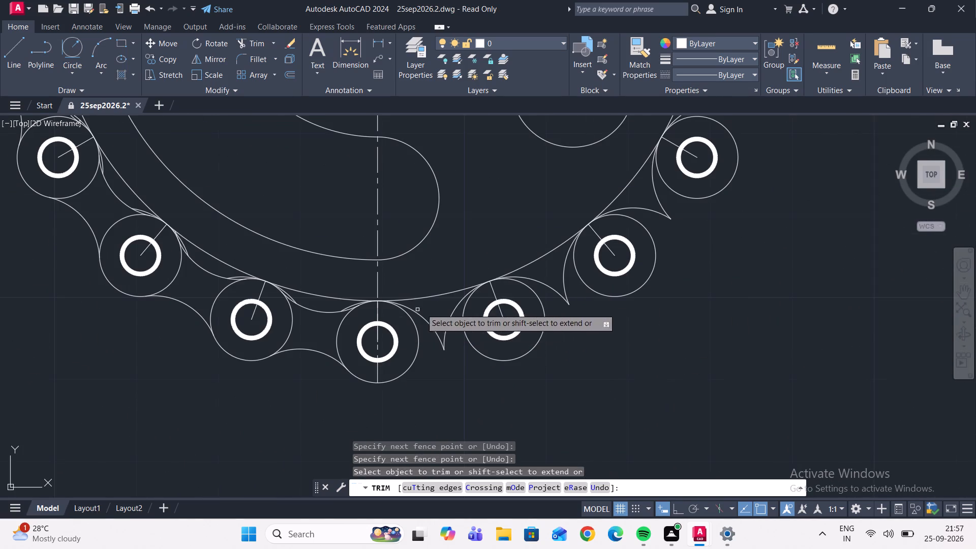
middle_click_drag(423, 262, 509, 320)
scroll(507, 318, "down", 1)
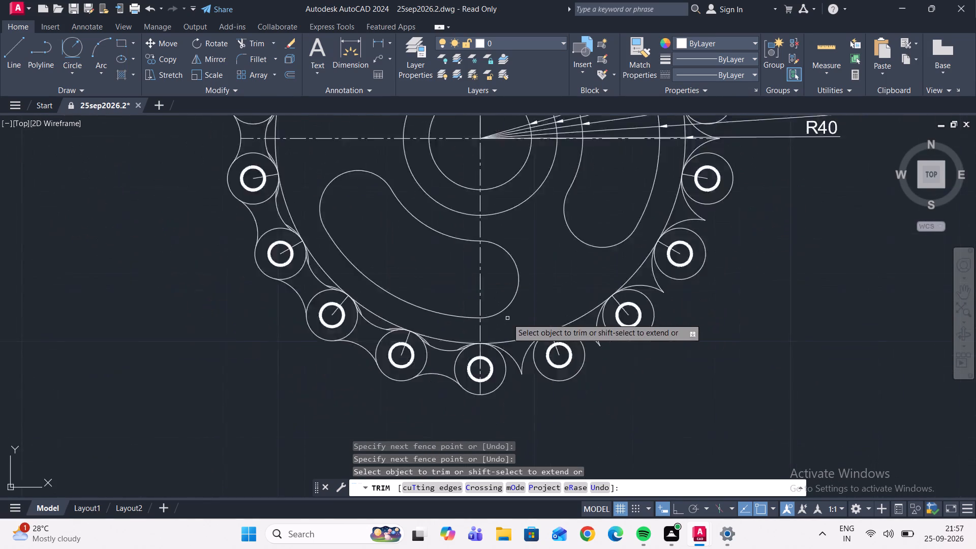
Inspect the whole wheel, checking the rim circles and tangent arcs on both sides of the vertical centreline.
scroll(507, 318, "down", 1)
middle_click_drag(524, 279, 530, 373)
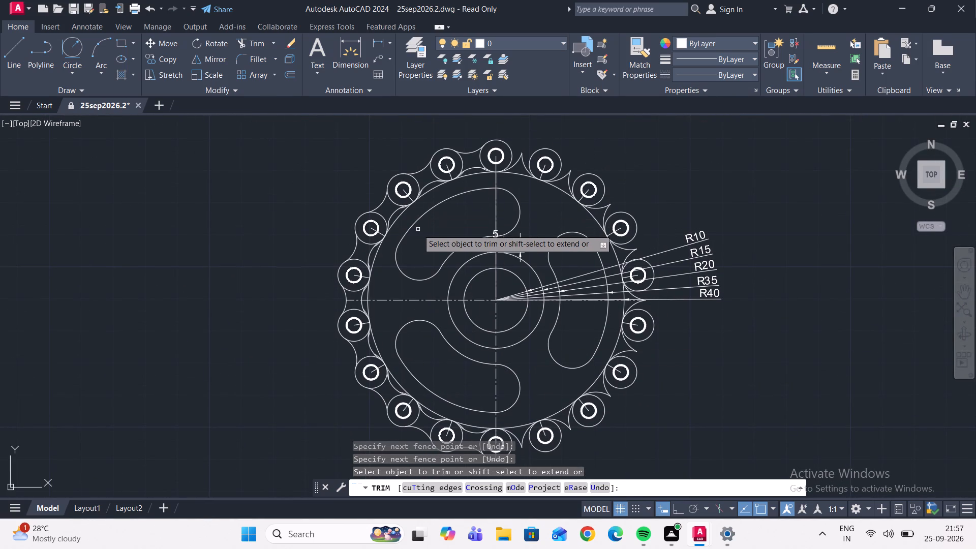
key("Escape")
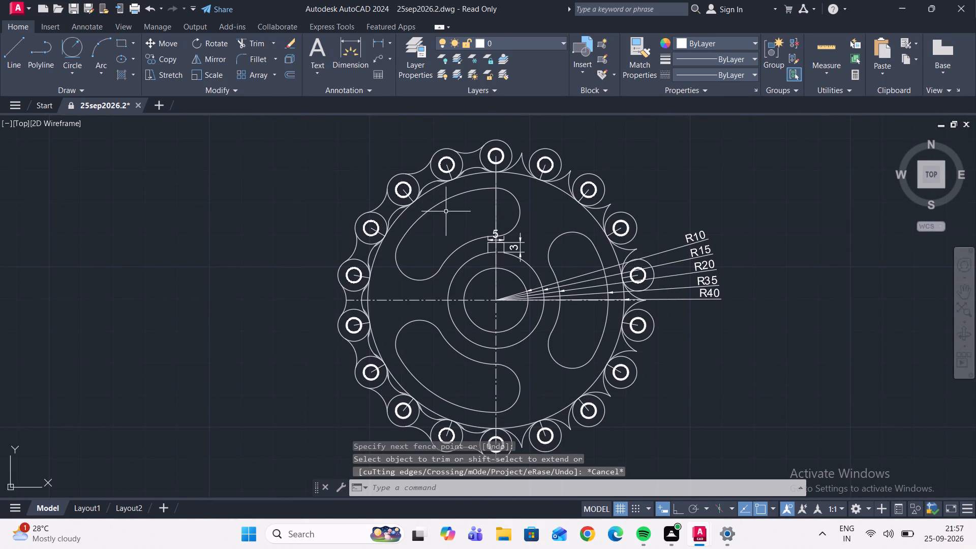
middle_click_drag(446, 213, 446, 254)
scroll(445, 211, "up", 2)
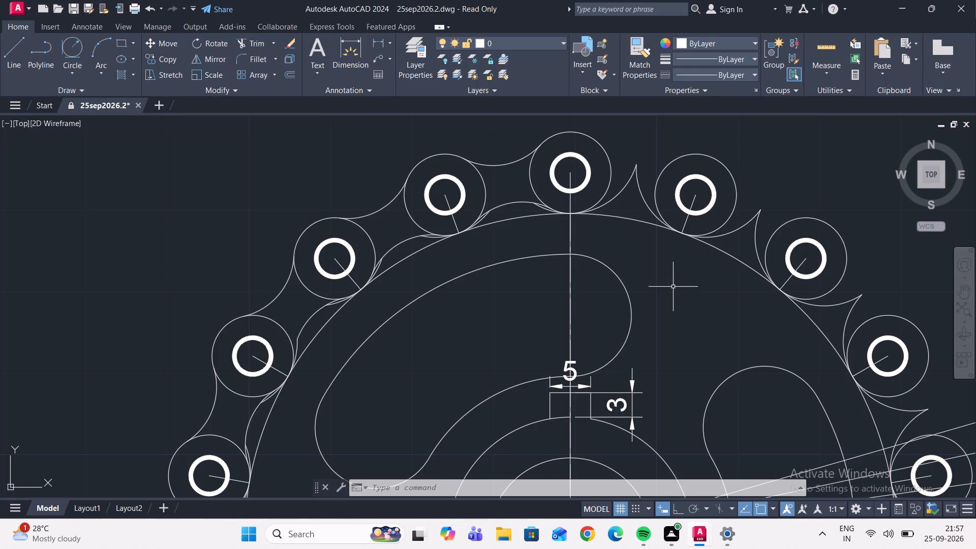
scroll(674, 286, "down", 2)
middle_click_drag(674, 287, 589, 231)
scroll(611, 271, "up", 1)
scroll(602, 268, "down", 2)
scroll(573, 315, "up", 2)
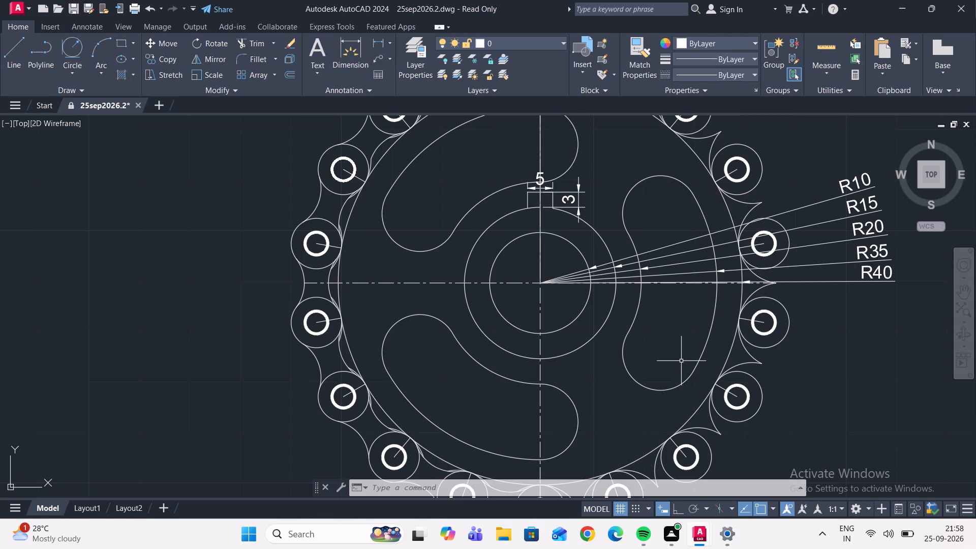
middle_click_drag(679, 352, 654, 430)
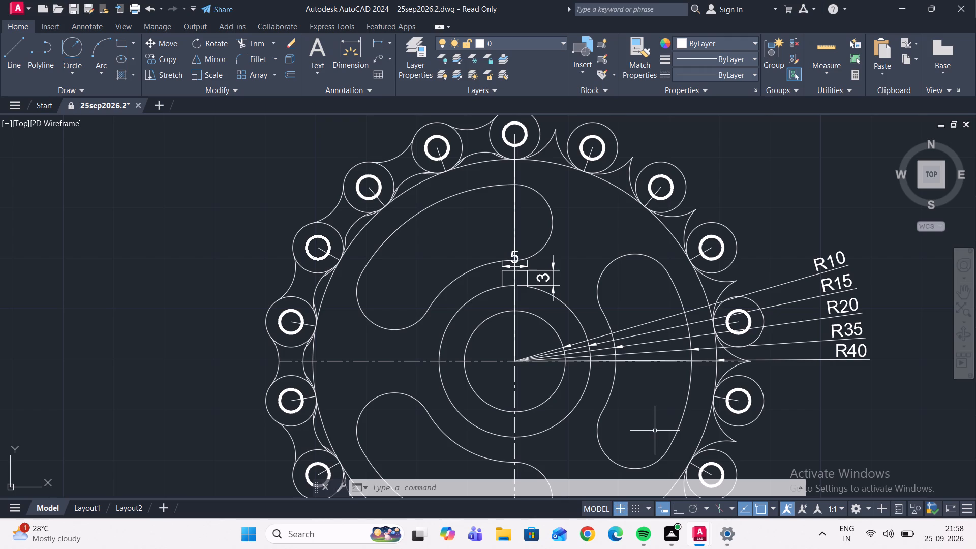
middle_click_drag(600, 247, 594, 264)
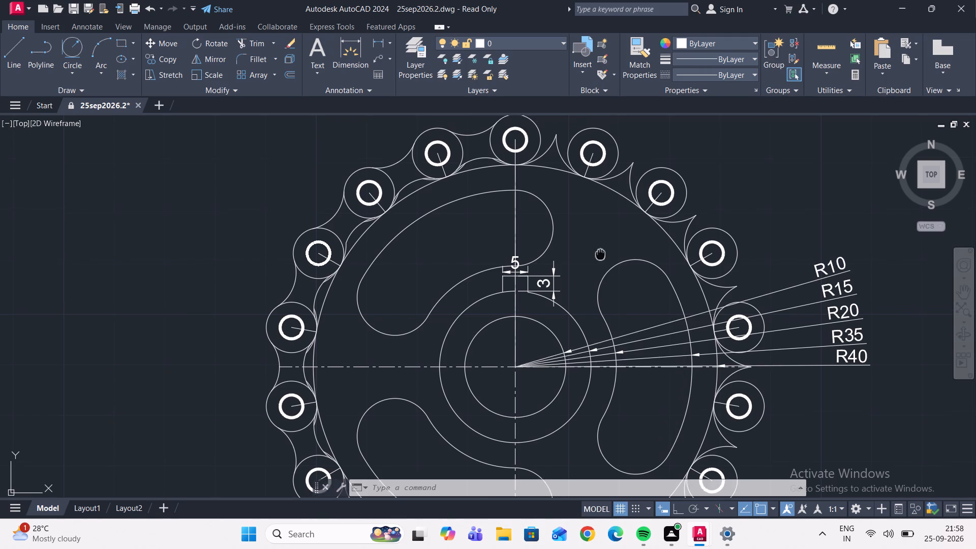
middle_click_drag(594, 264, 543, 309)
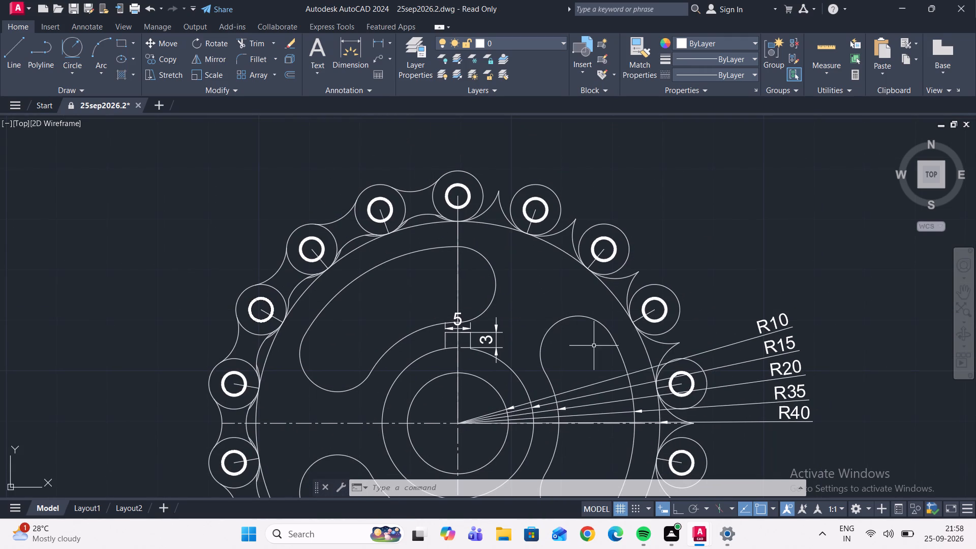
middle_click_drag(589, 334, 524, 239)
scroll(523, 238, "down", 2)
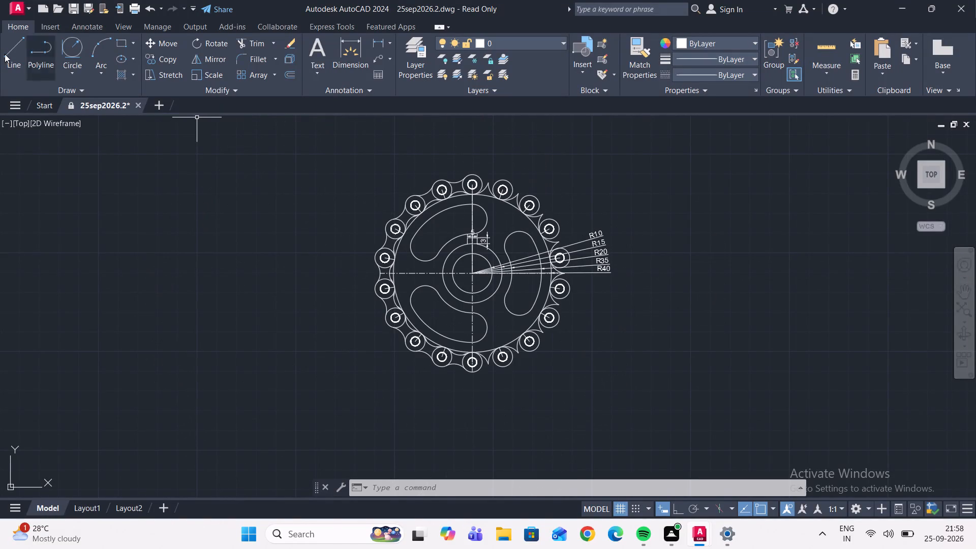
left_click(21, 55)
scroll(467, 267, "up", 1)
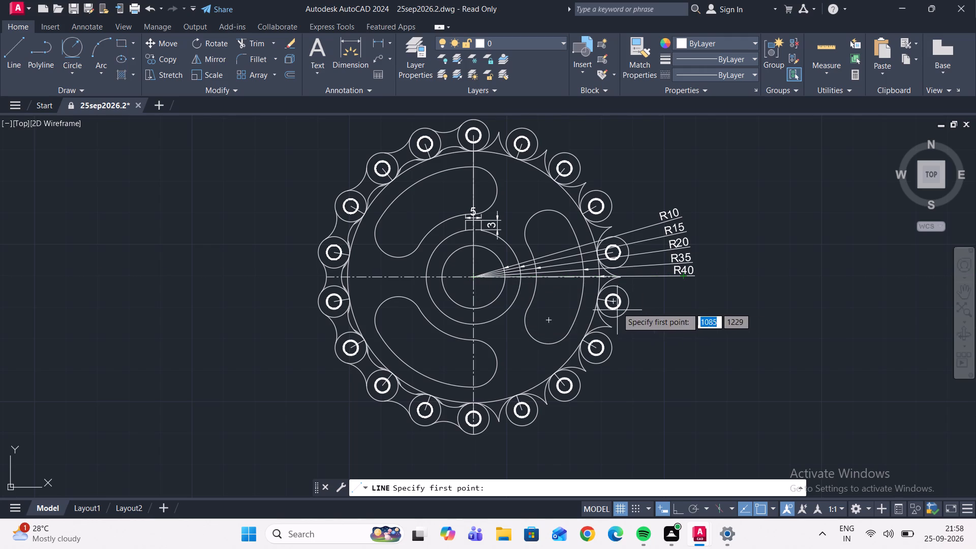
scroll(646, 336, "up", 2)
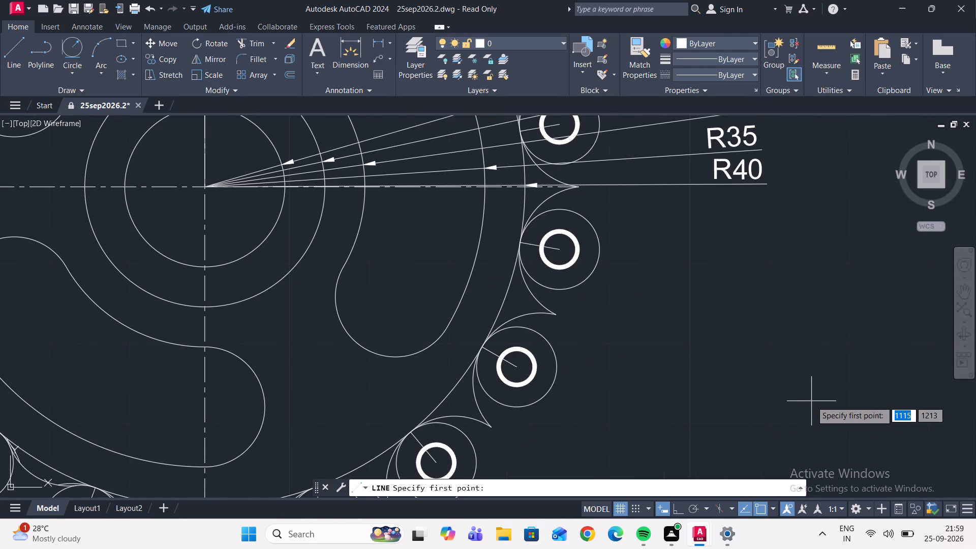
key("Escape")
Erase the second rim circle clockwise from the top with its donut, and trim away its short radial line.
scroll(703, 390, "down", 2)
middle_click_drag(714, 380, 716, 406)
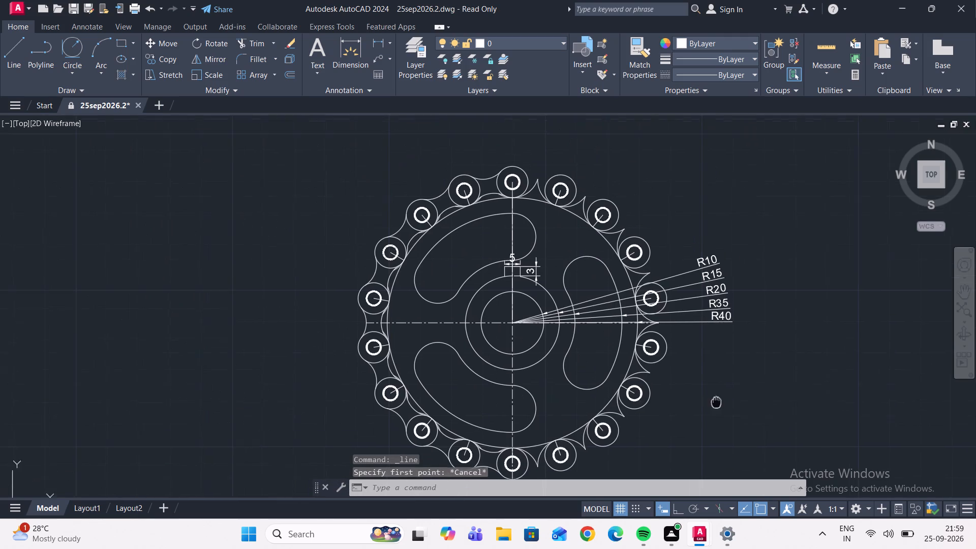
middle_click_drag(716, 406, 714, 408)
scroll(563, 211, "up", 2)
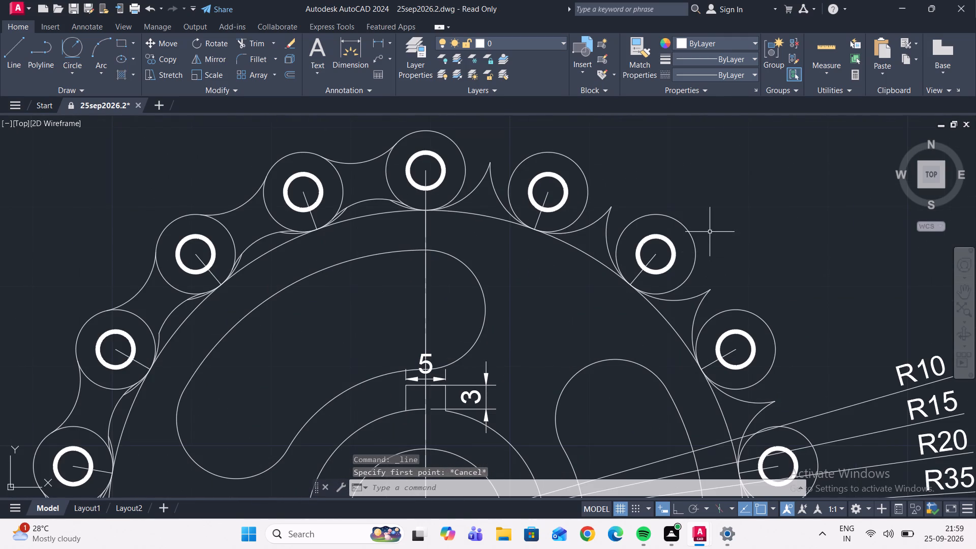
left_click_drag(710, 230, 656, 268)
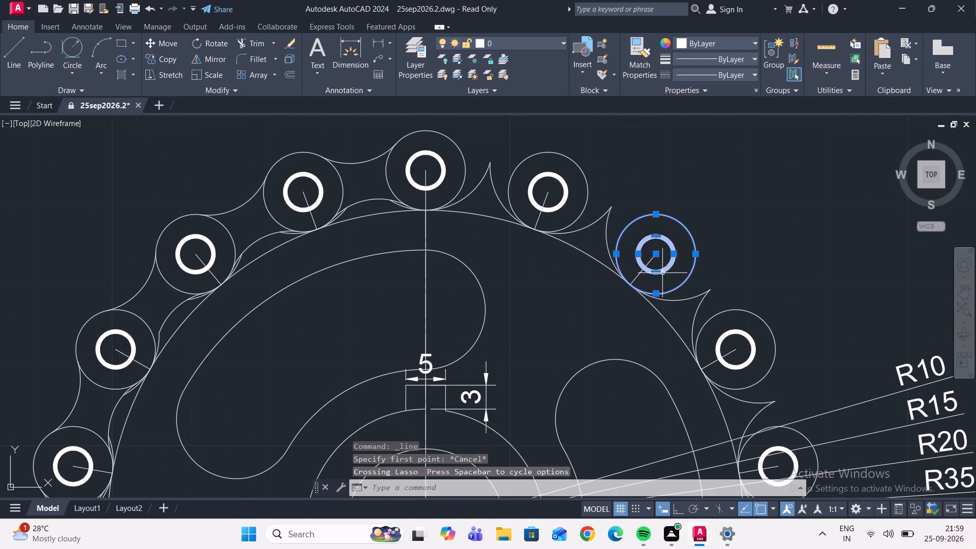
key("Delete")
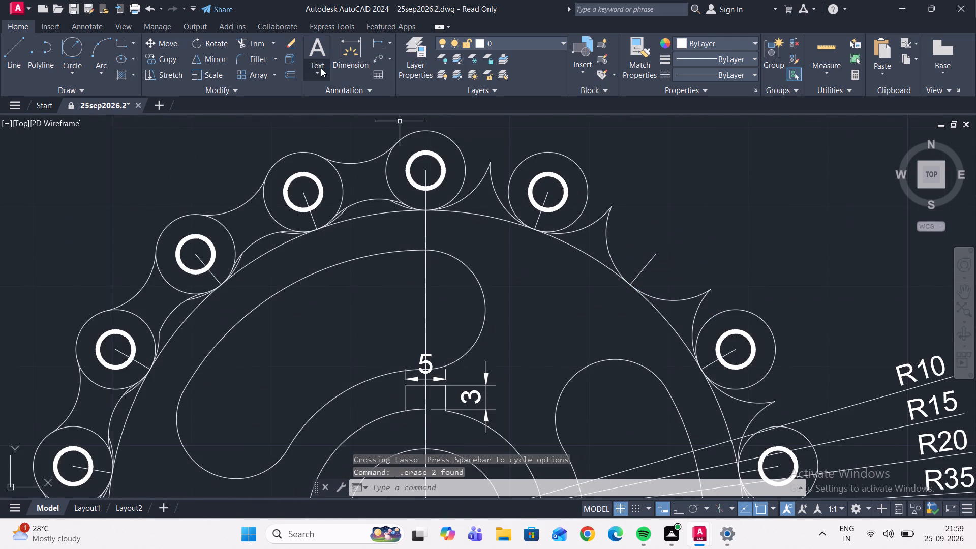
left_click(255, 41)
left_click_drag(644, 259, 656, 270)
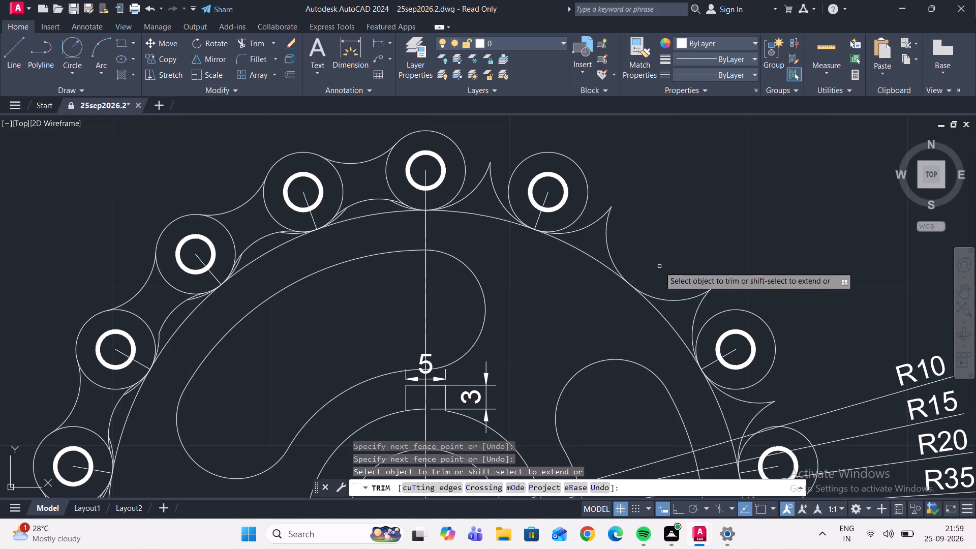
Trim away the donut and short radial line of the third rim circle clockwise from the top, and erase that circle.
scroll(684, 242, "down", 2)
scroll(734, 253, "up", 2)
left_click_drag(707, 259, 683, 331)
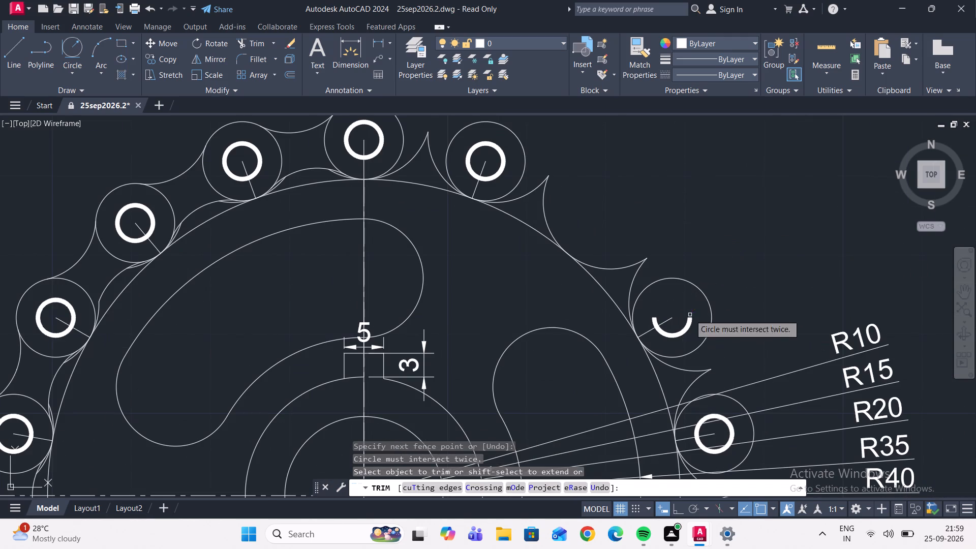
left_click_drag(714, 326, 659, 303)
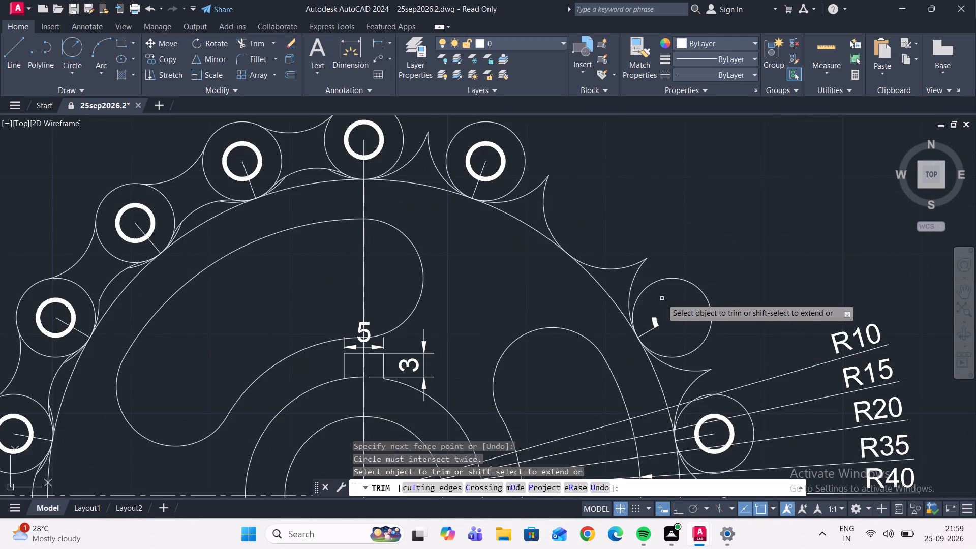
left_click_drag(672, 308, 667, 328)
left_click_drag(729, 285, 689, 315)
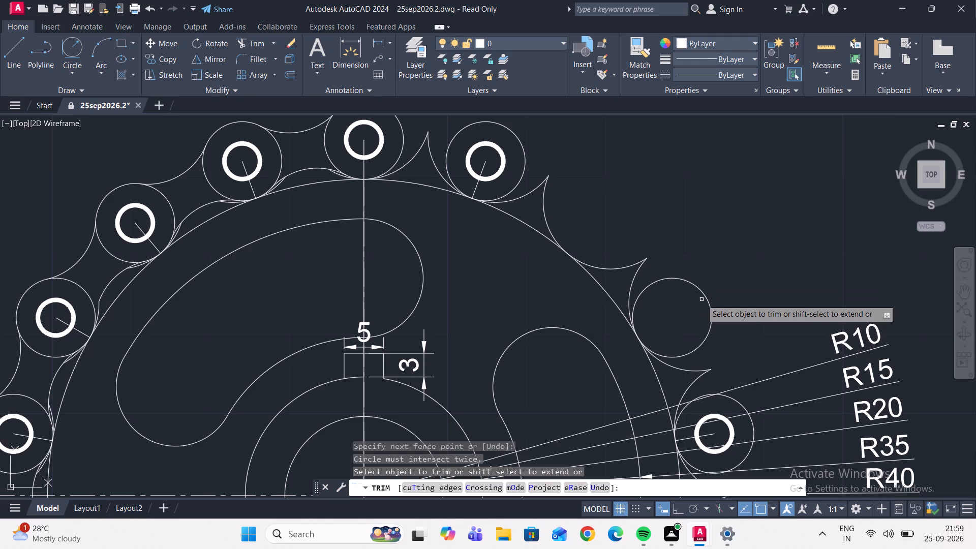
left_click(704, 296)
key("Escape")
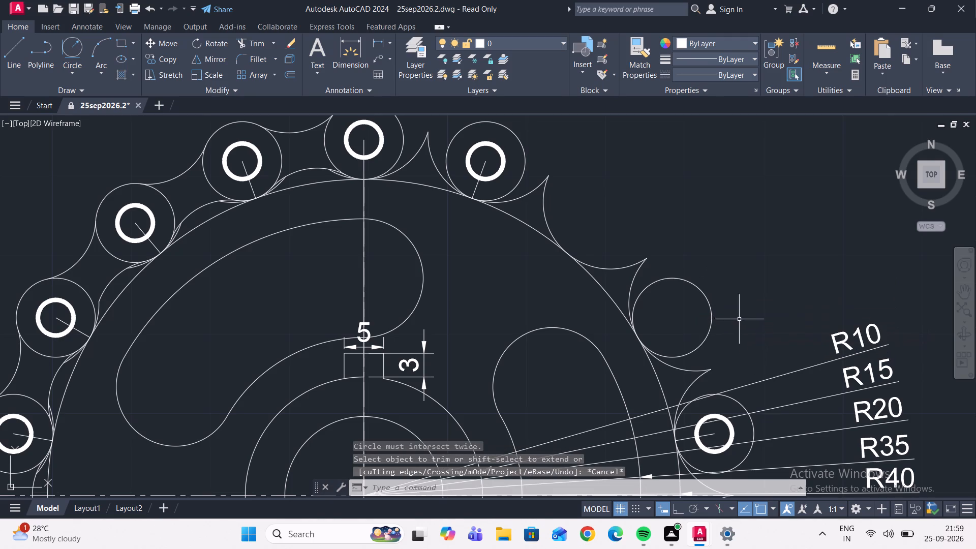
left_click_drag(731, 332, 709, 324)
left_click(692, 310)
key("Delete")
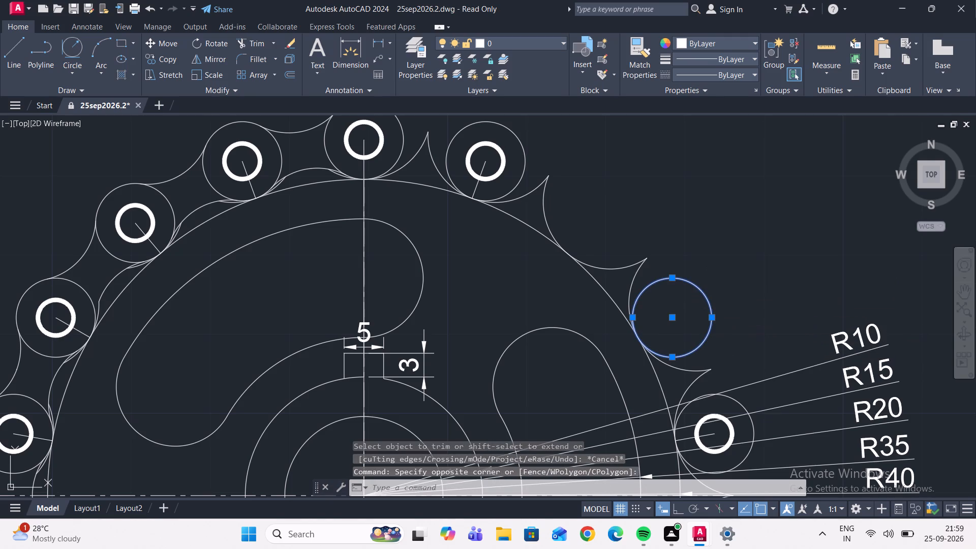
Erase the fourth rim circle clockwise from the top, just above the horizontal centreline, with its donut and short radial line.
scroll(742, 304, "down", 2)
scroll(735, 360, "up", 3)
left_click_drag(767, 295, 749, 305)
left_click(737, 305)
key("Escape")
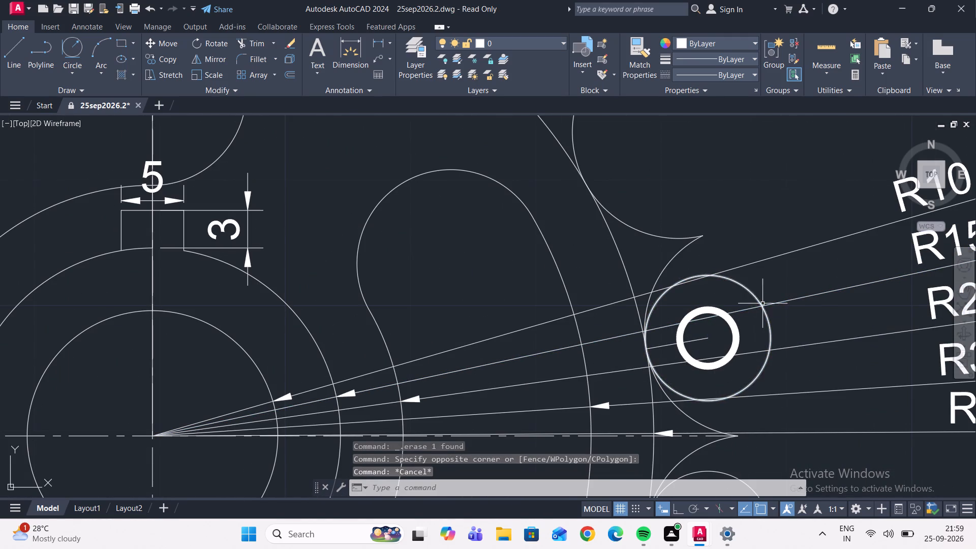
left_click_drag(761, 285, 748, 290)
left_click(735, 297)
key("Delete")
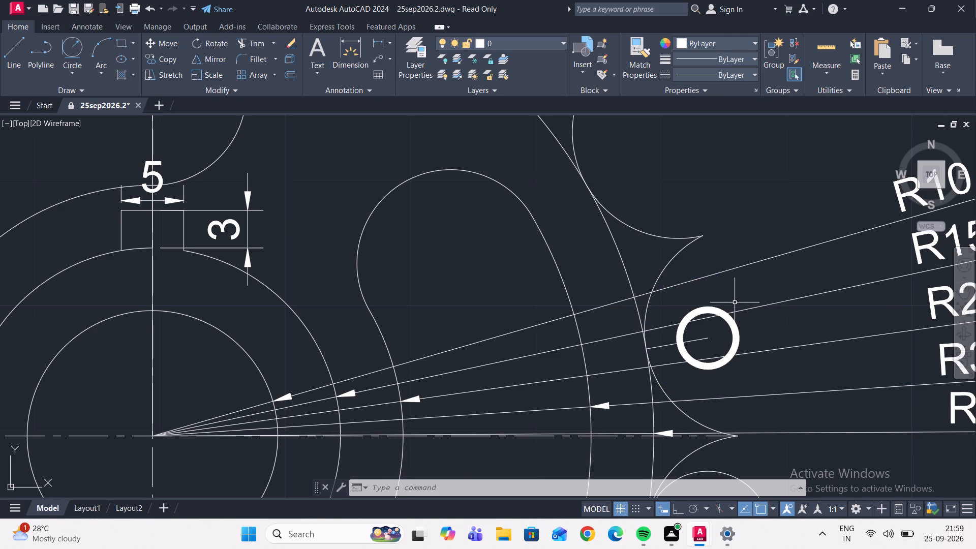
left_click(739, 331)
key("Delete")
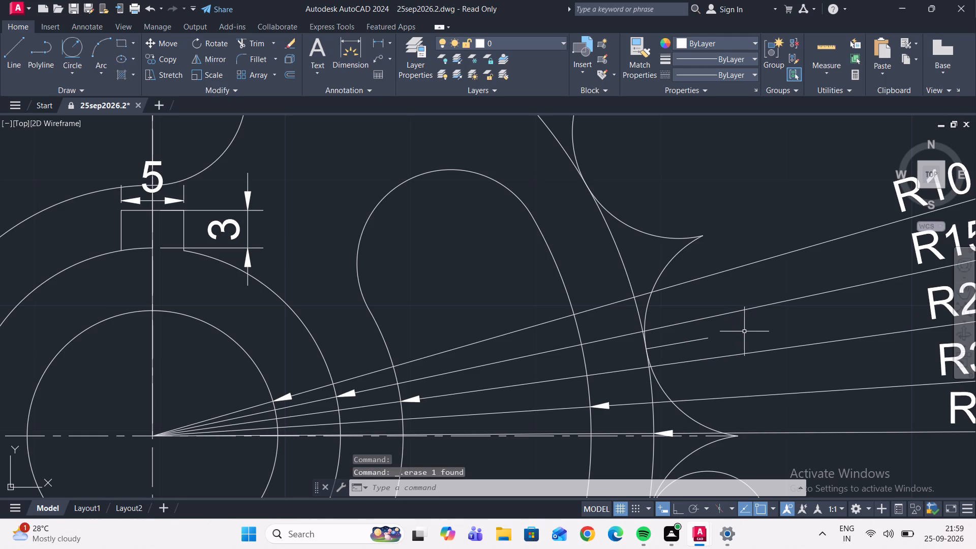
left_click(705, 340)
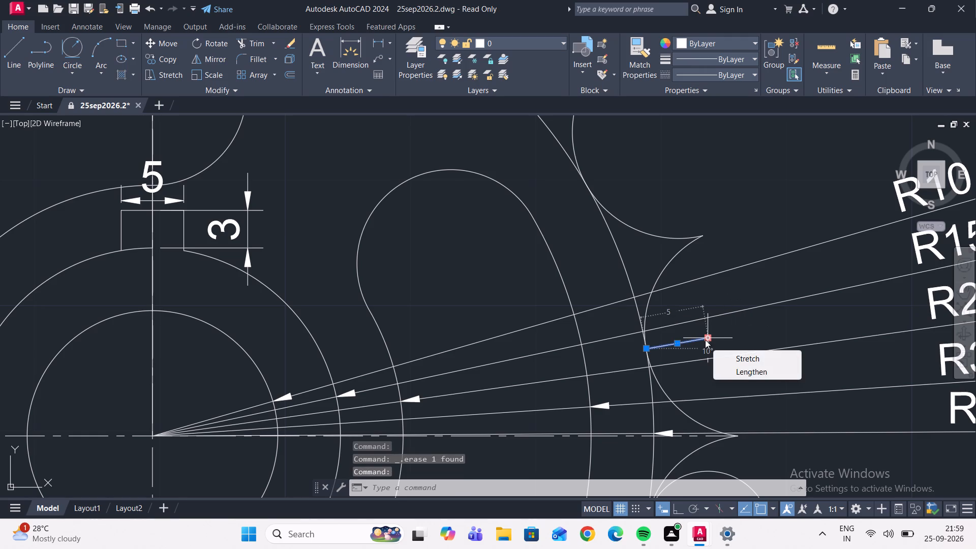
key("Delete")
Erase the fifth rim circle clockwise from the top, just below the horizontal centreline, with its donut and short radial line.
scroll(711, 335, "down", 2)
scroll(733, 403, "up", 1)
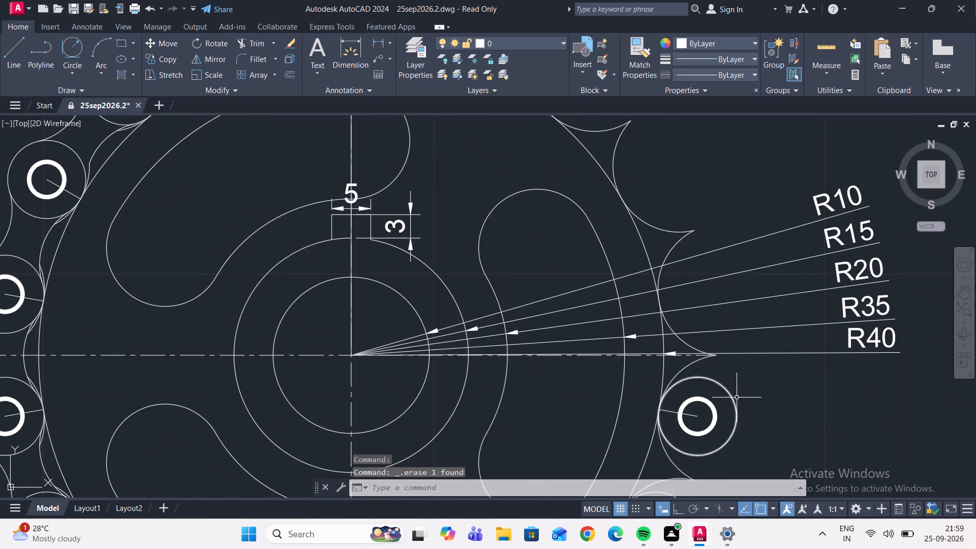
left_click_drag(742, 396, 739, 401)
left_click(732, 410)
key("Delete")
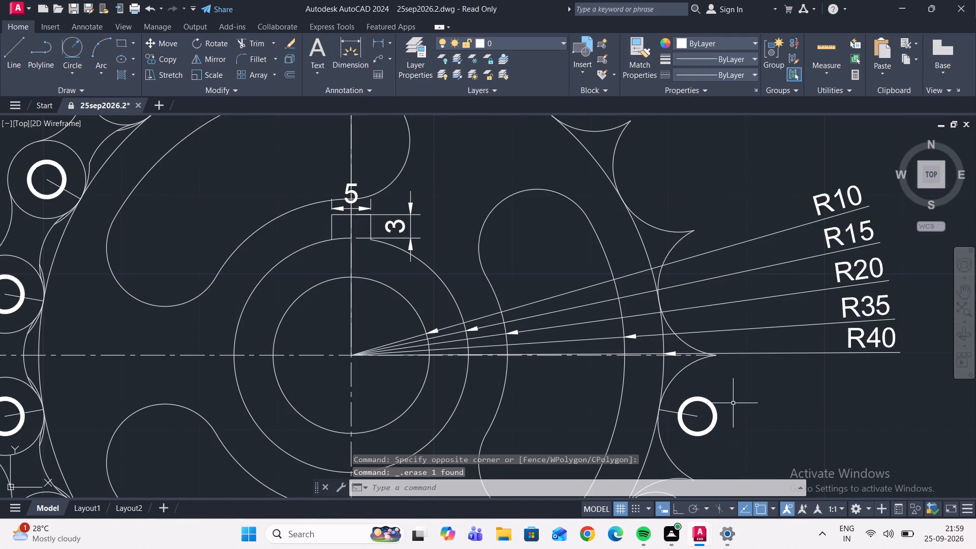
left_click(734, 403)
left_click(703, 428)
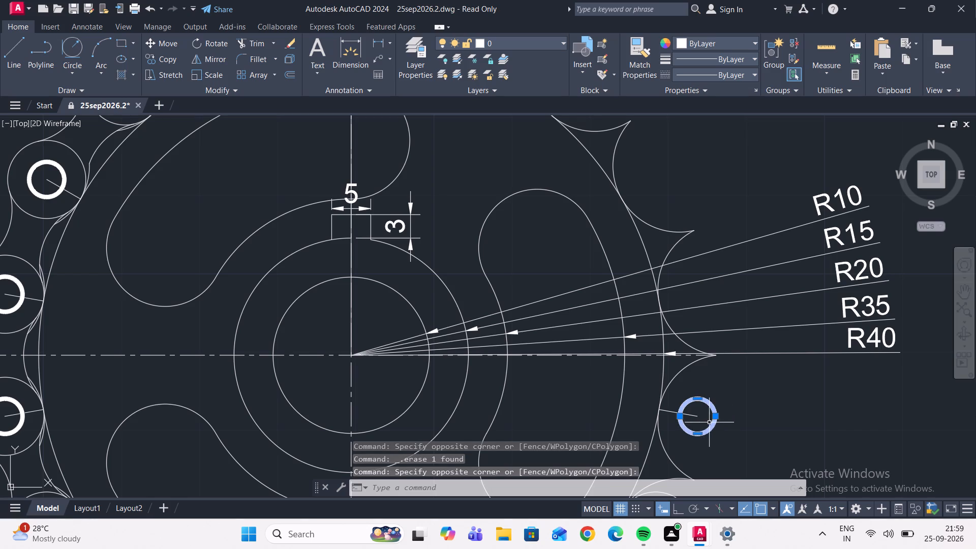
key("Delete")
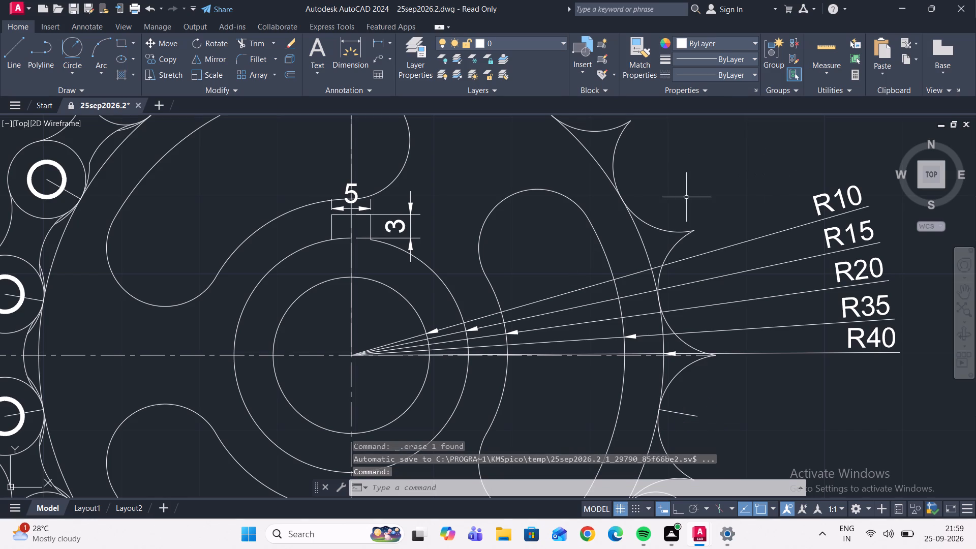
middle_click_drag(753, 371, 757, 314)
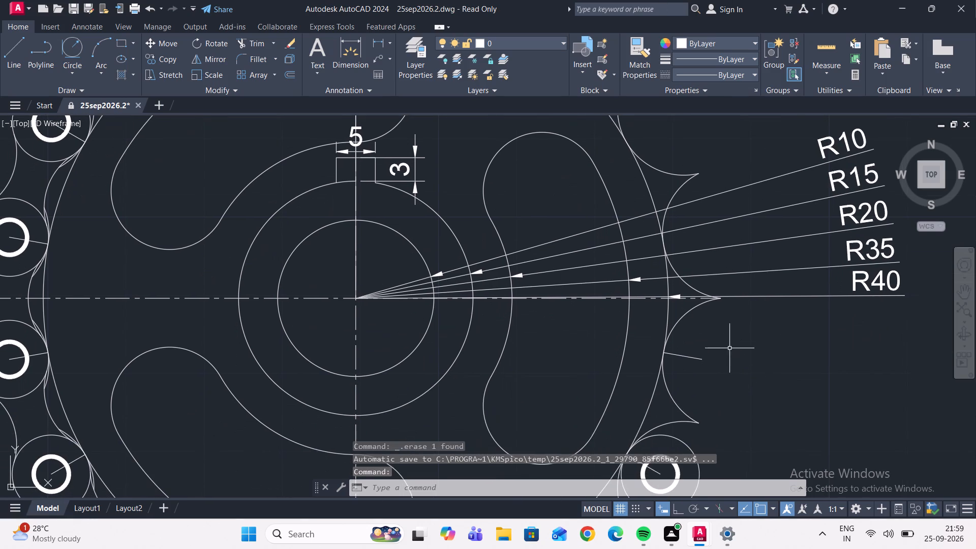
left_click(701, 358)
key("Delete")
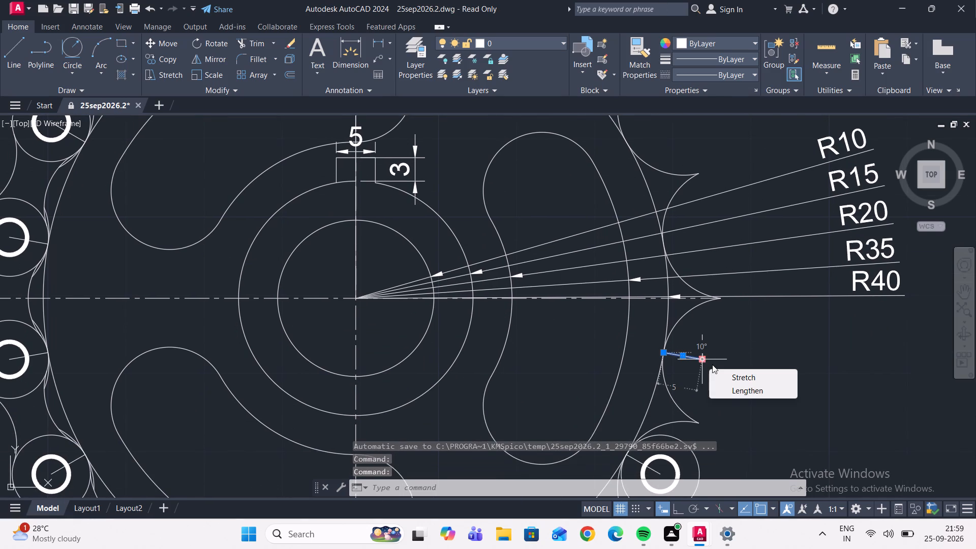
key("Delete")
Erase the sixth rim circle clockwise from the top with its donut and short radial line.
scroll(788, 347, "down", 1)
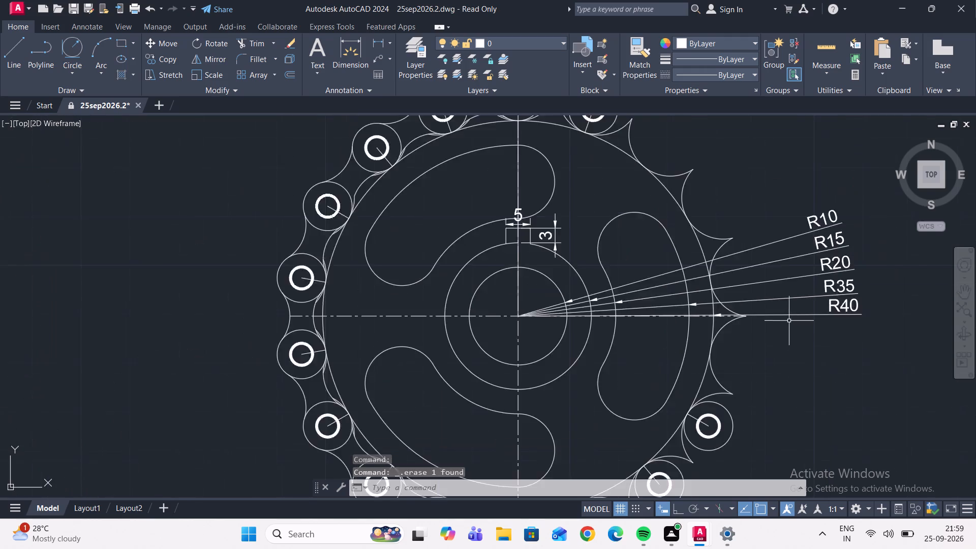
scroll(789, 317, "down", 1)
scroll(758, 380, "up", 3)
left_click_drag(758, 376, 736, 386)
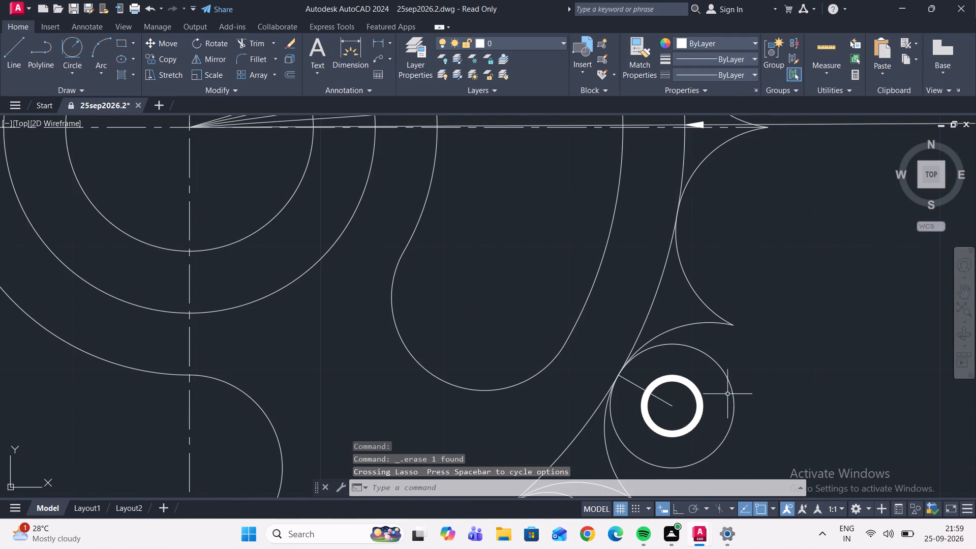
double_click(727, 396)
left_click(751, 419)
left_click_drag(761, 418, 751, 411)
left_click(720, 372)
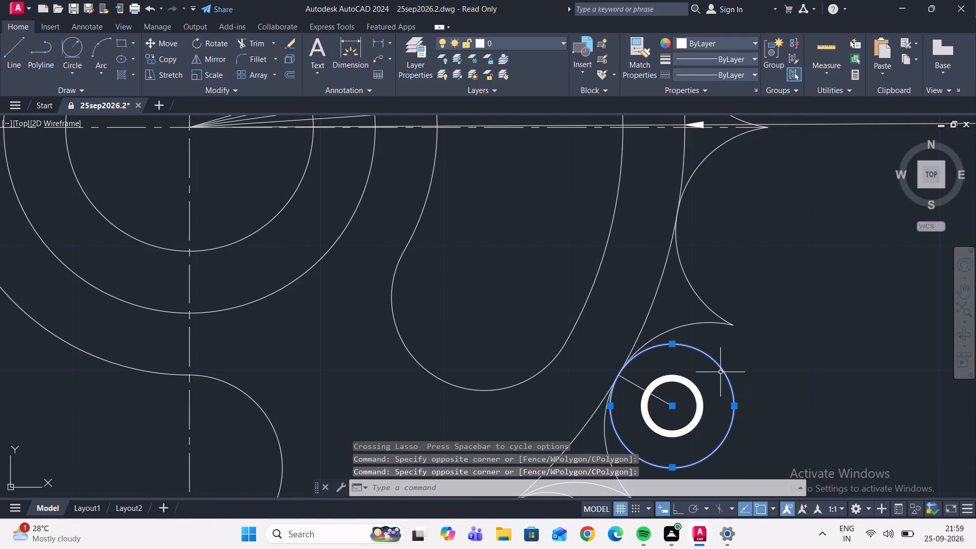
key("Delete")
left_click(722, 394)
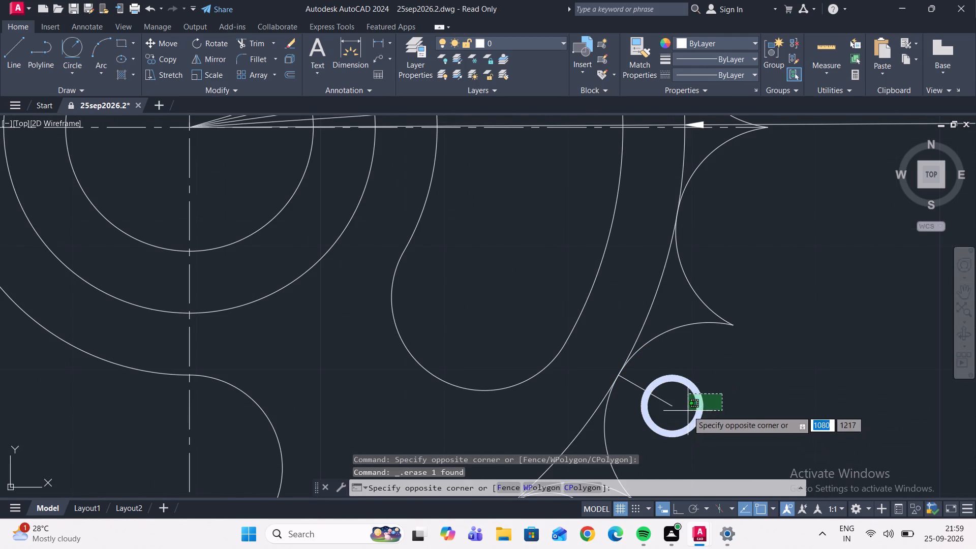
left_click(688, 410)
key("Delete")
left_click(691, 413)
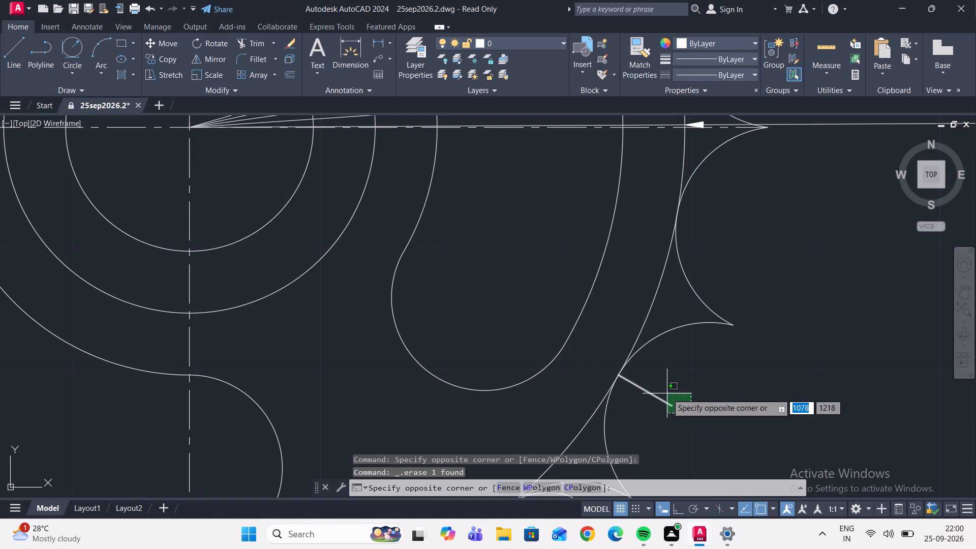
left_click(667, 393)
key("Delete")
Erase the seventh rim circle clockwise from the top with its donut and short radial line.
scroll(728, 359, "down", 3)
middle_click_drag(755, 362, 755, 359)
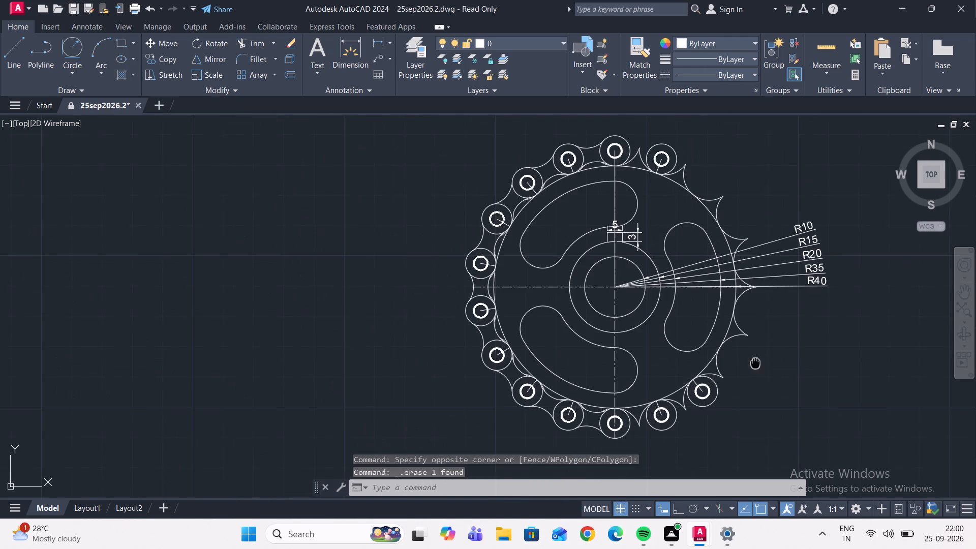
middle_click_drag(755, 359, 750, 314)
scroll(704, 363, "up", 2)
middle_click_drag(688, 325, 692, 348)
scroll(683, 332, "up", 1)
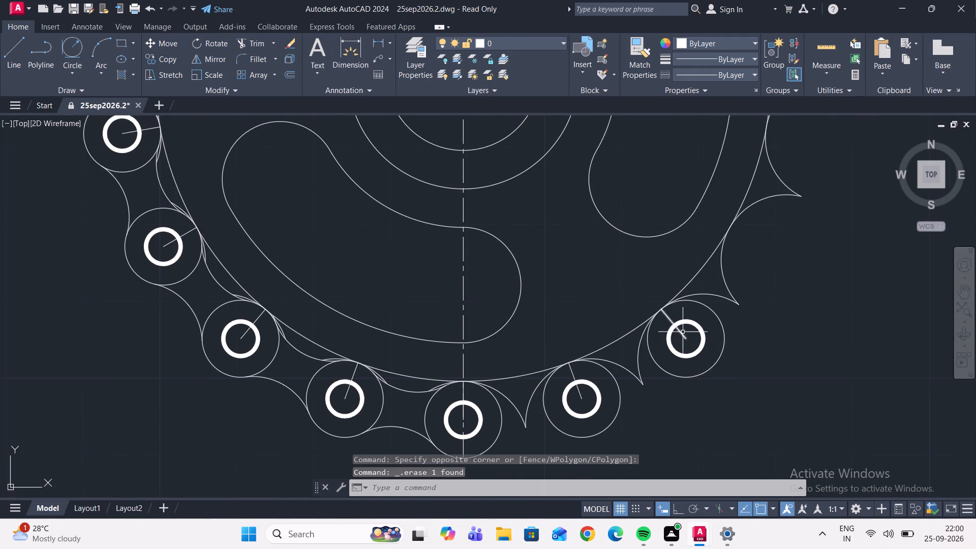
scroll(683, 332, "up", 1)
left_click_drag(665, 291, 656, 295)
left_click(634, 327)
key("Delete")
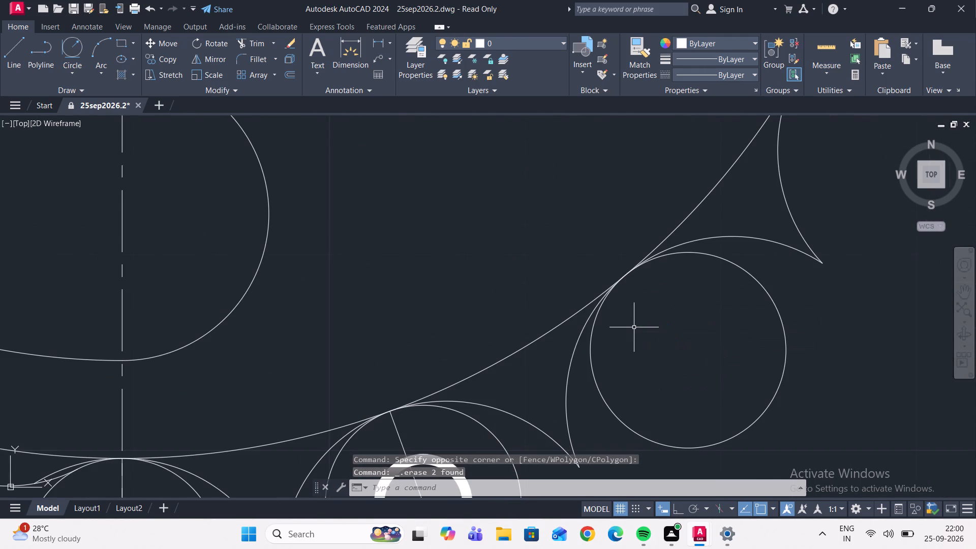
left_click_drag(846, 416, 804, 382)
left_click(737, 334)
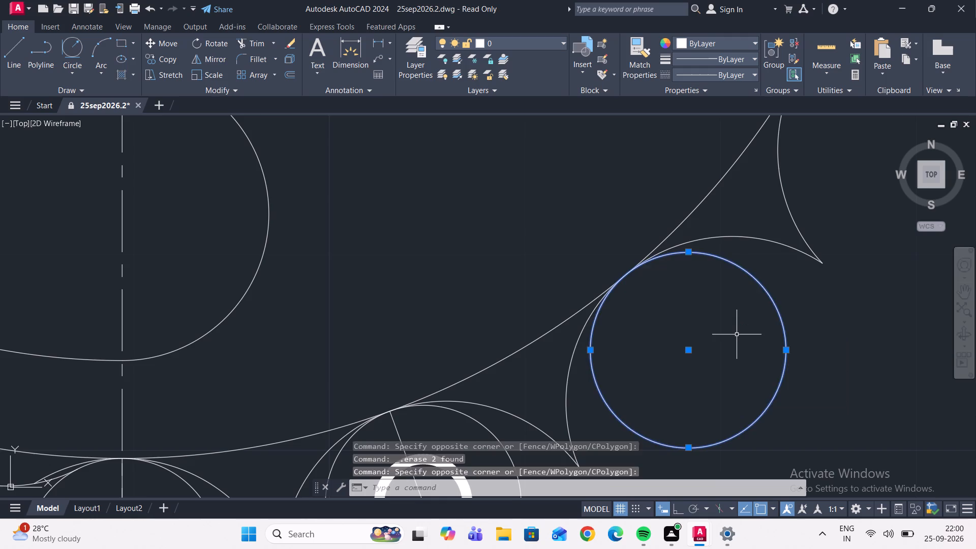
key("Delete")
Erase the eighth rim circle clockwise from the top, next to the bottom one, with its donut and short radial line.
scroll(783, 314, "down", 3)
middle_click_drag(810, 345, 817, 331)
scroll(743, 332, "up", 2)
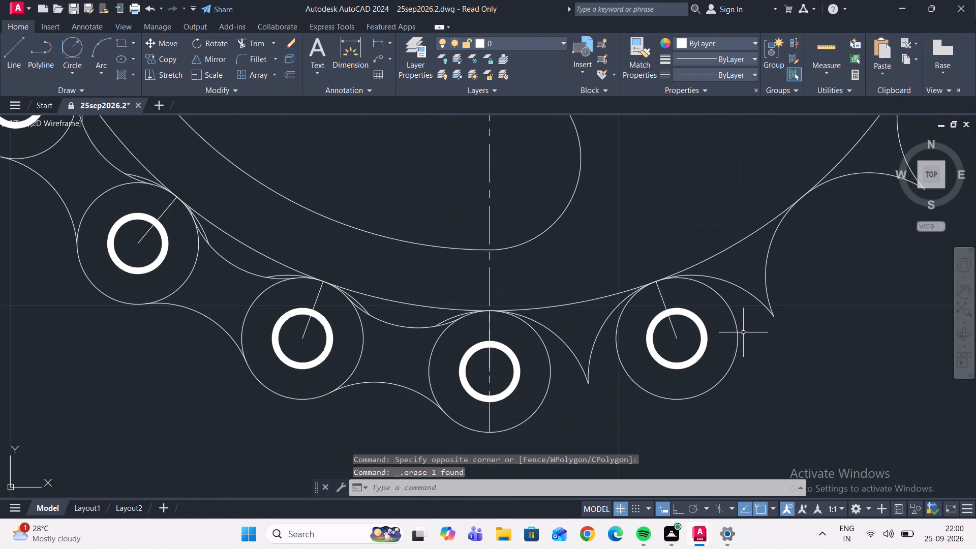
left_click_drag(764, 350, 752, 349)
left_click(721, 367)
key("Delete")
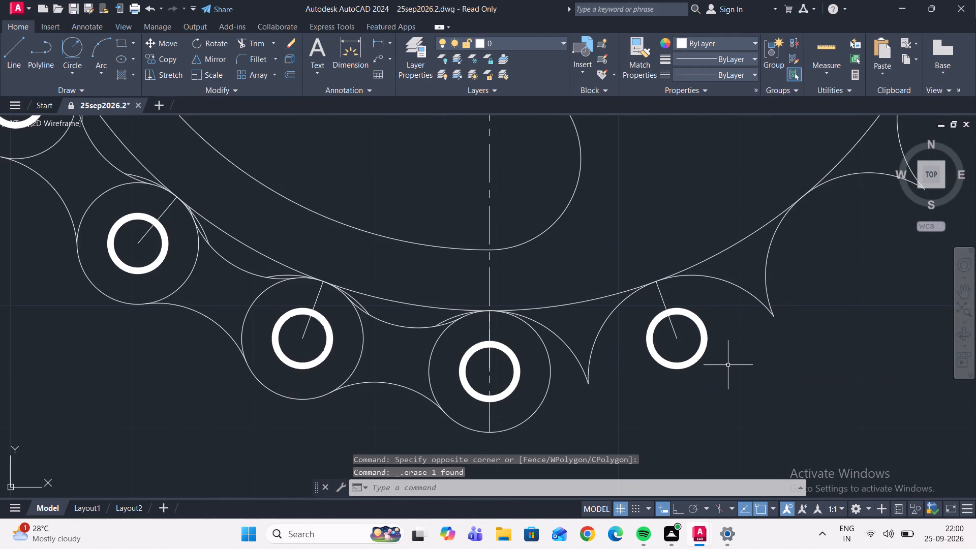
left_click_drag(728, 364, 720, 354)
left_click(689, 335)
key("Delete")
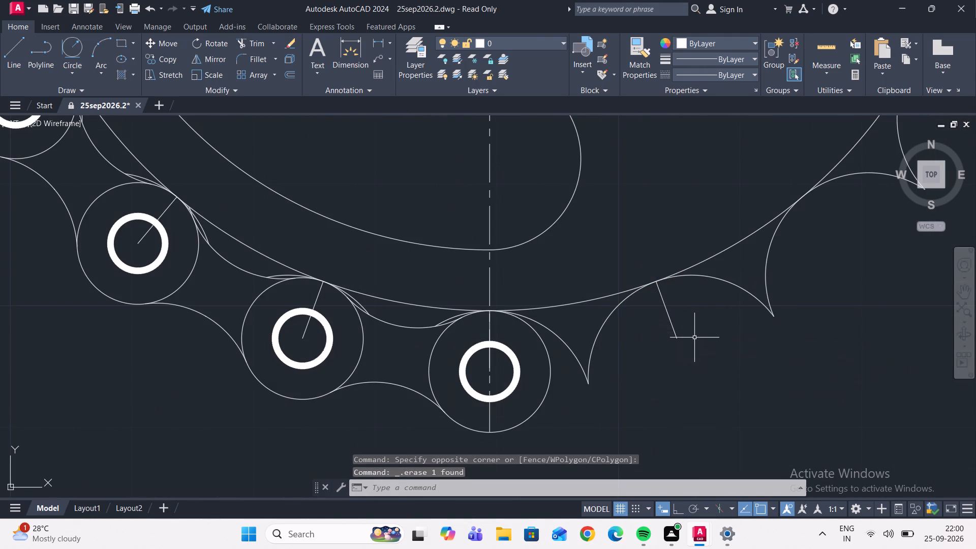
left_click(695, 339)
left_click(668, 317)
key("Delete")
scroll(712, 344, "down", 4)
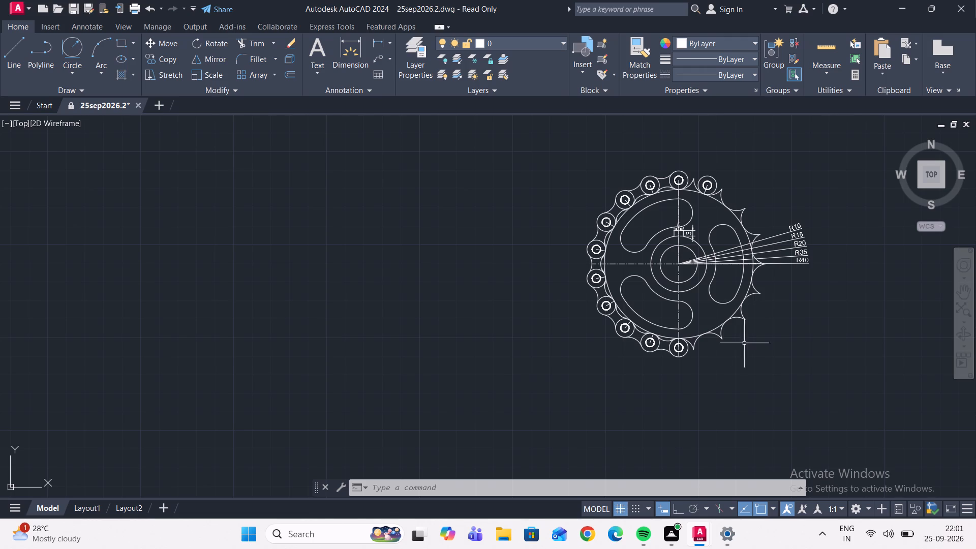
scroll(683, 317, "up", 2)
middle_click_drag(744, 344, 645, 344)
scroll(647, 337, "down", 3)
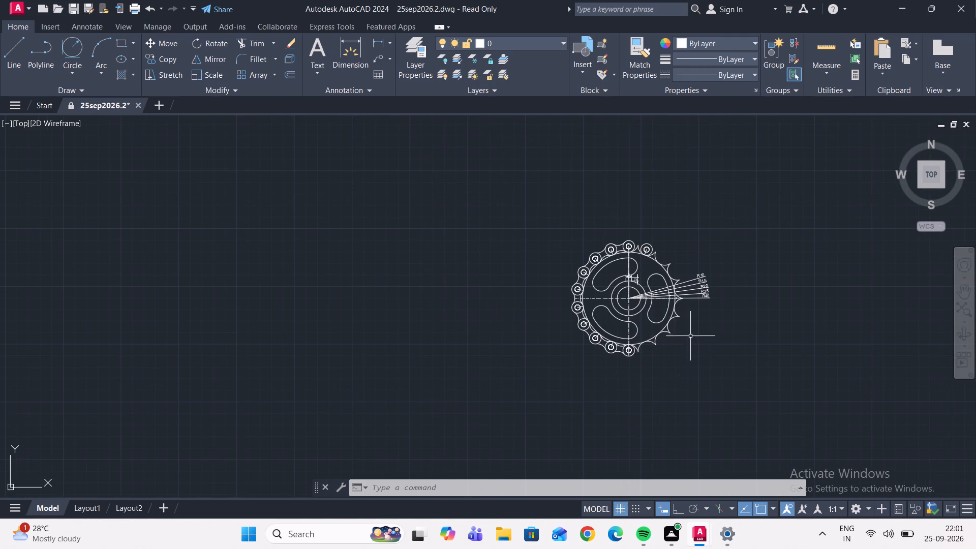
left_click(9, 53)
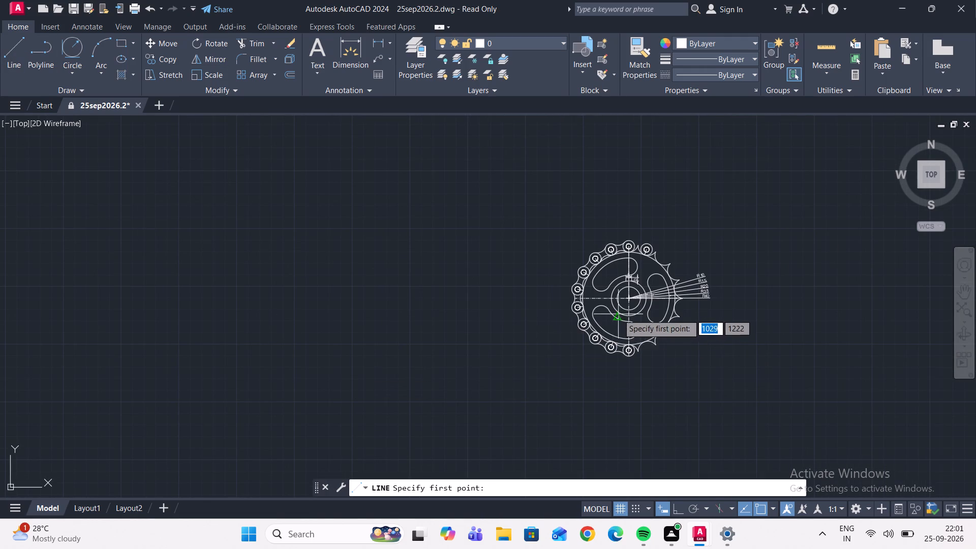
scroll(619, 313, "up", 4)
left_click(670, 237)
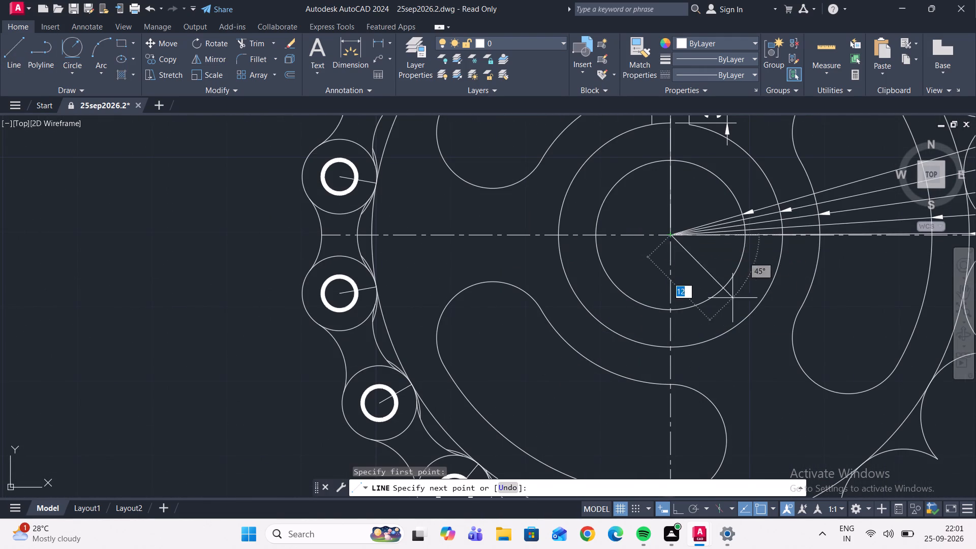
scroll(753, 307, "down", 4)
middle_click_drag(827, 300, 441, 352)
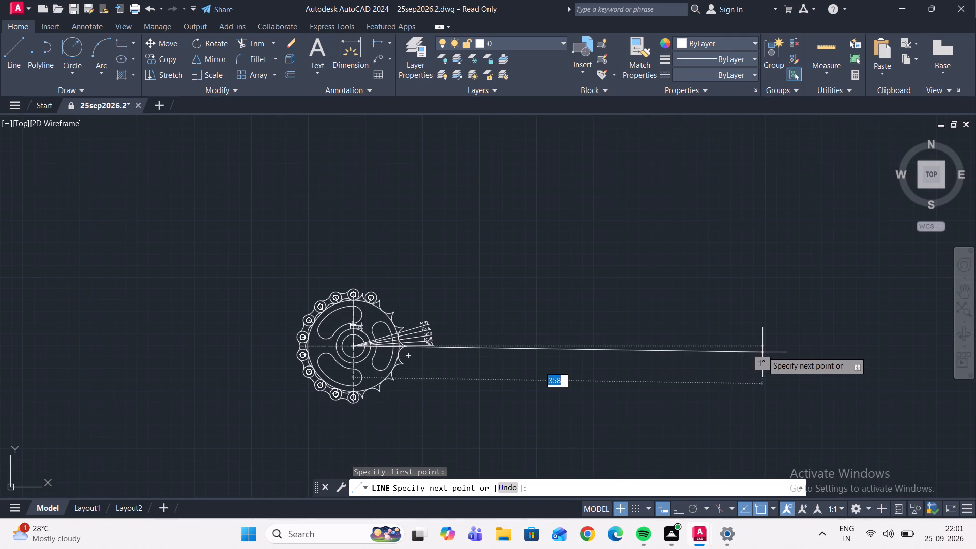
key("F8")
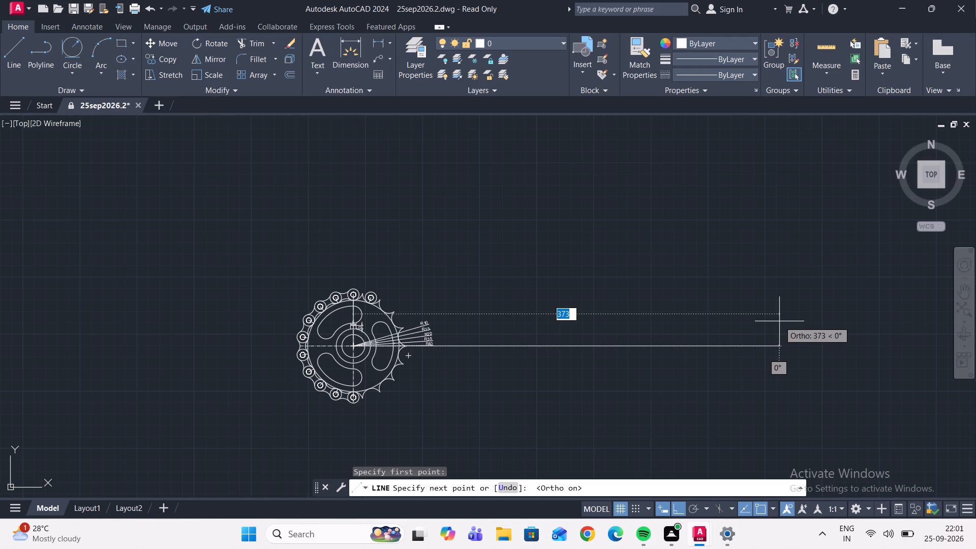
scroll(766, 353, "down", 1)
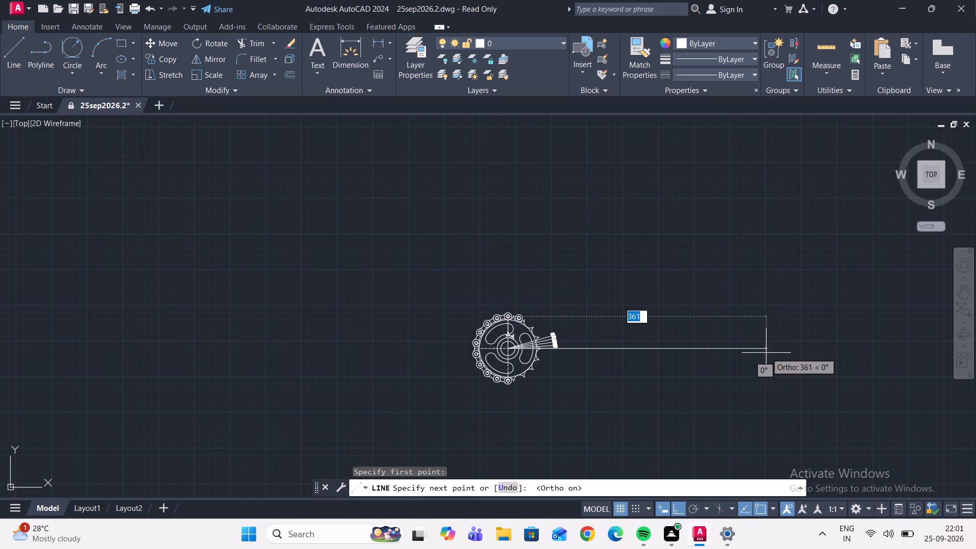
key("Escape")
Draw a radius 8 circle tangent to the outer sides of the top rim circle and its clockwise neighbour.
scroll(510, 369, "up", 2)
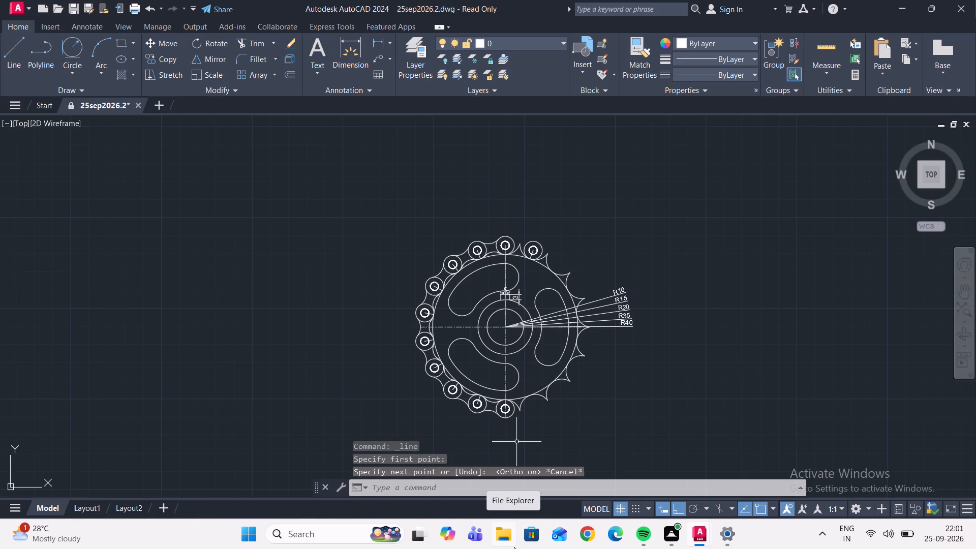
scroll(456, 535, "up", 2)
scroll(486, 493, "down", 1)
scroll(486, 495, "up", 2)
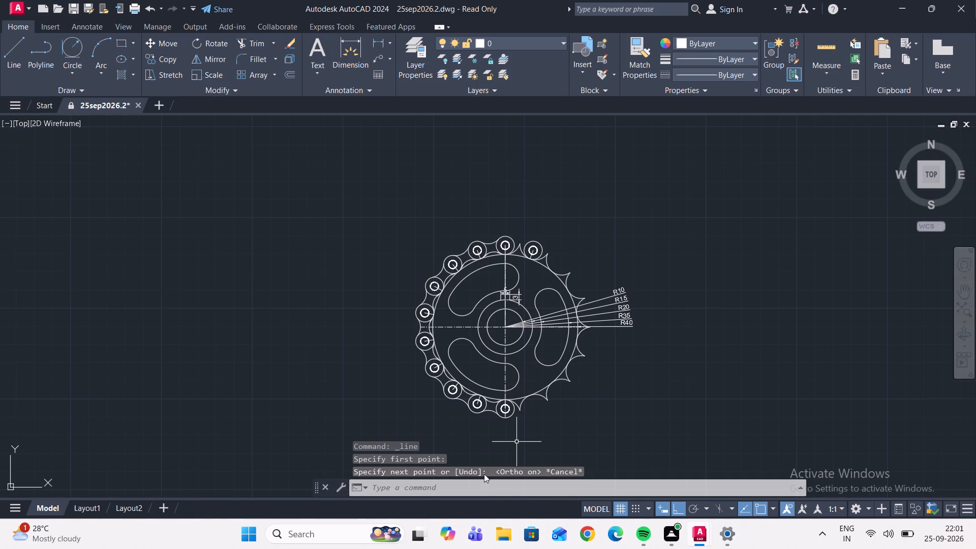
scroll(636, 416, "up", 1)
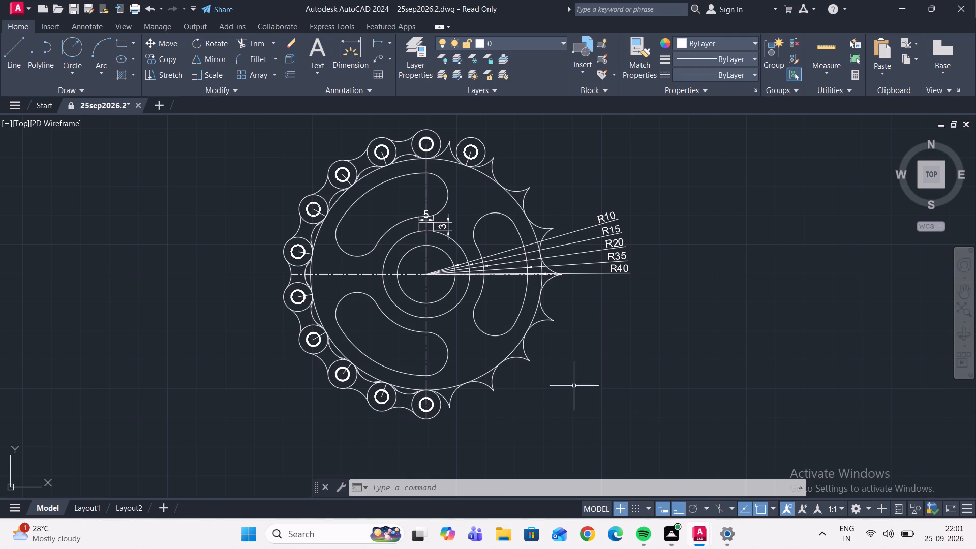
scroll(660, 317, "down", 2)
middle_click_drag(660, 310, 648, 330)
scroll(560, 268, "up", 1)
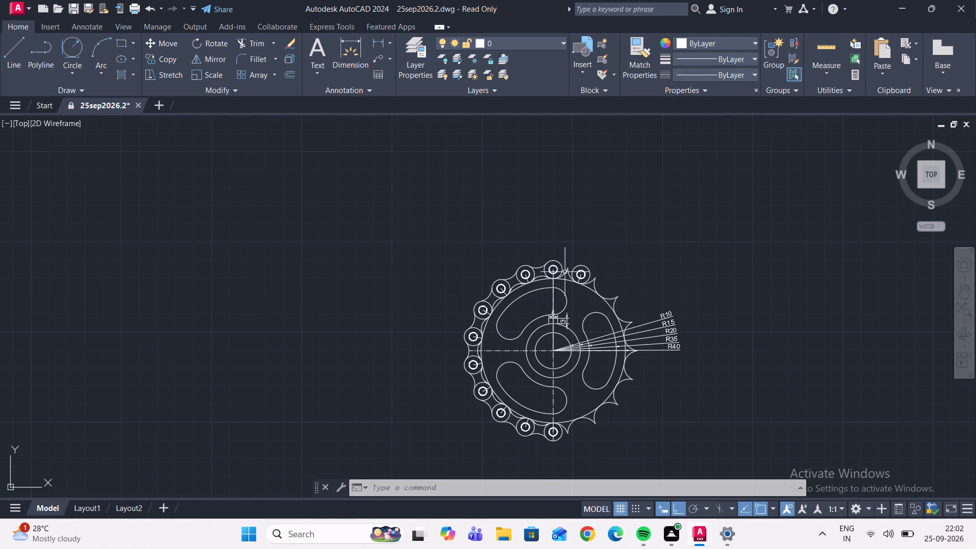
scroll(598, 278, "up", 1)
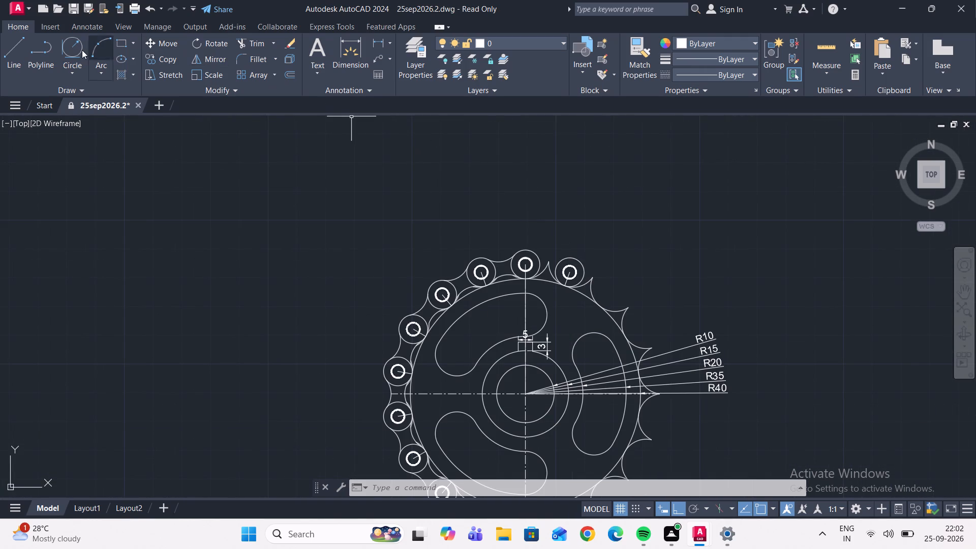
left_click(81, 51)
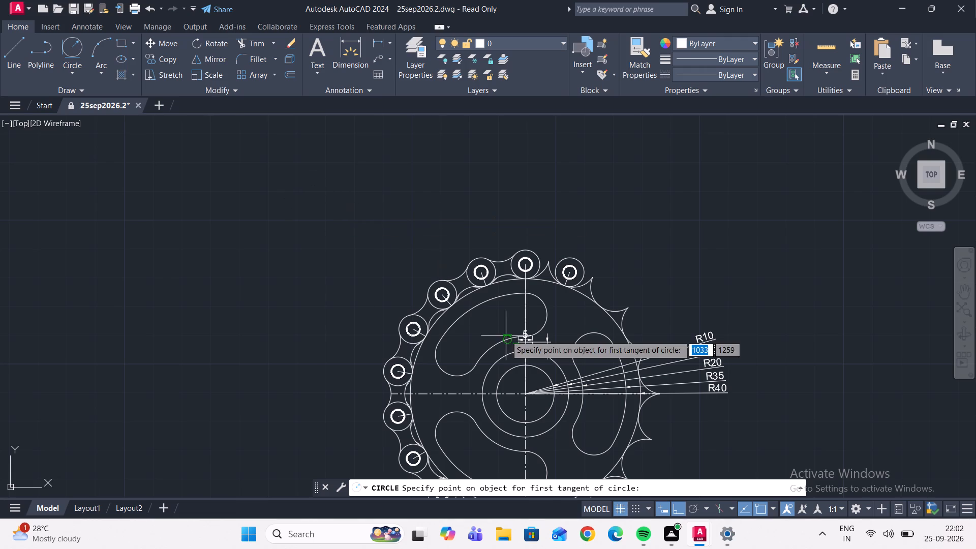
scroll(541, 251, "up", 1)
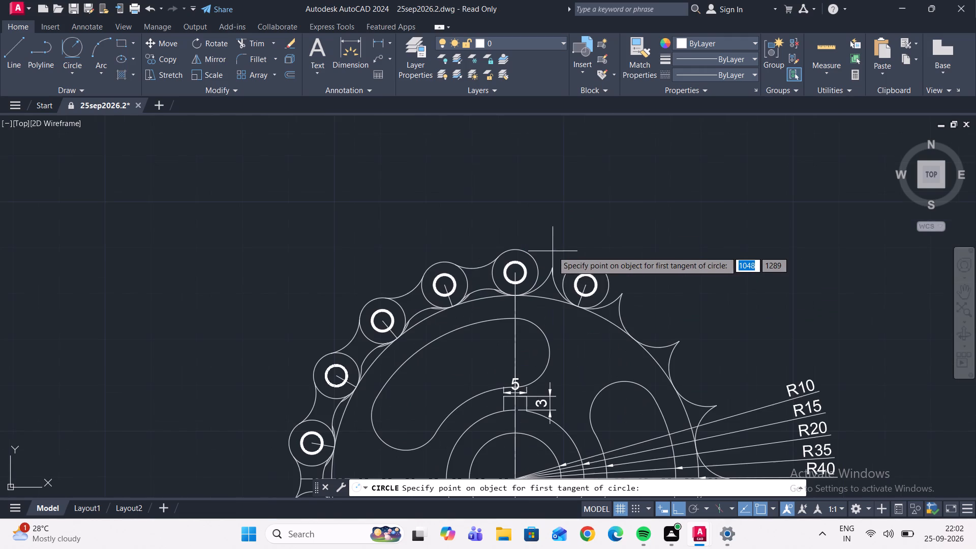
left_click(578, 264)
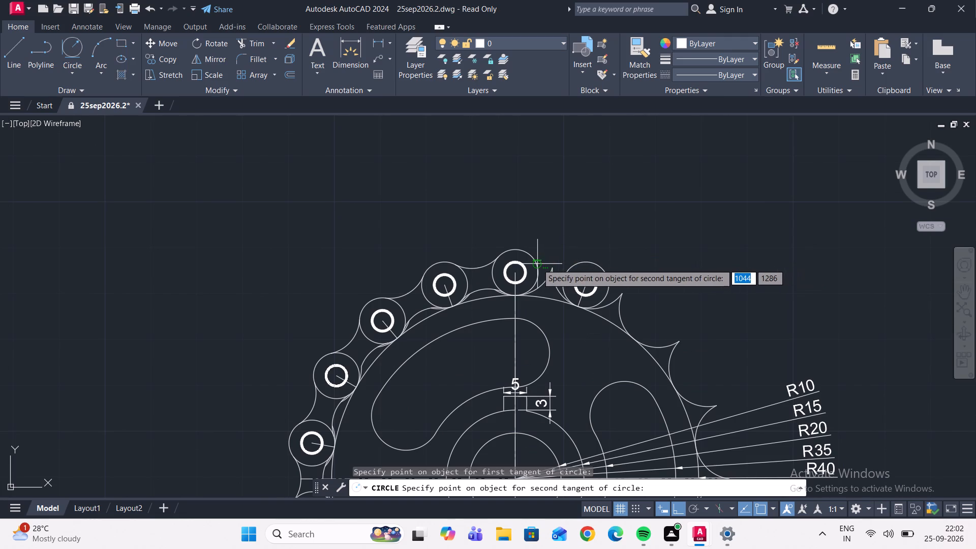
left_click(537, 264)
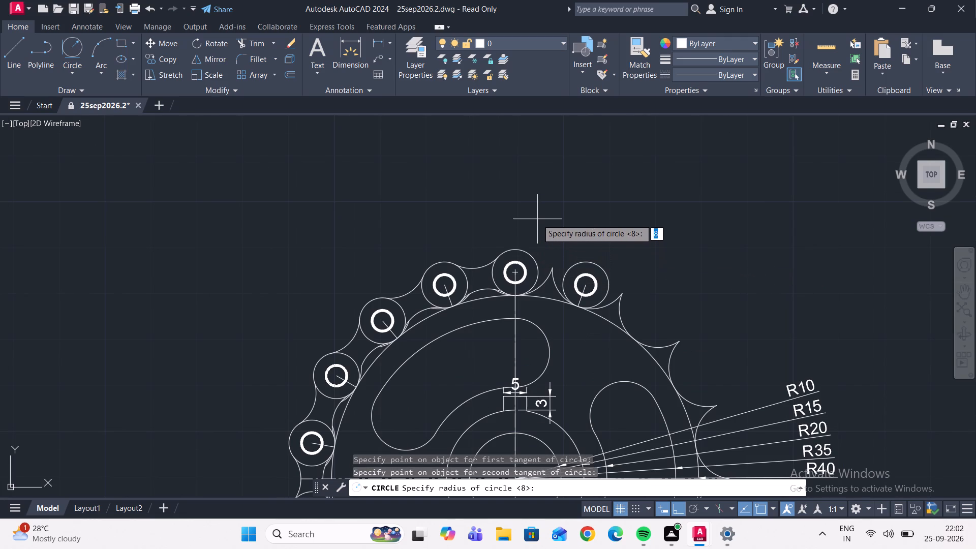
key("Return")
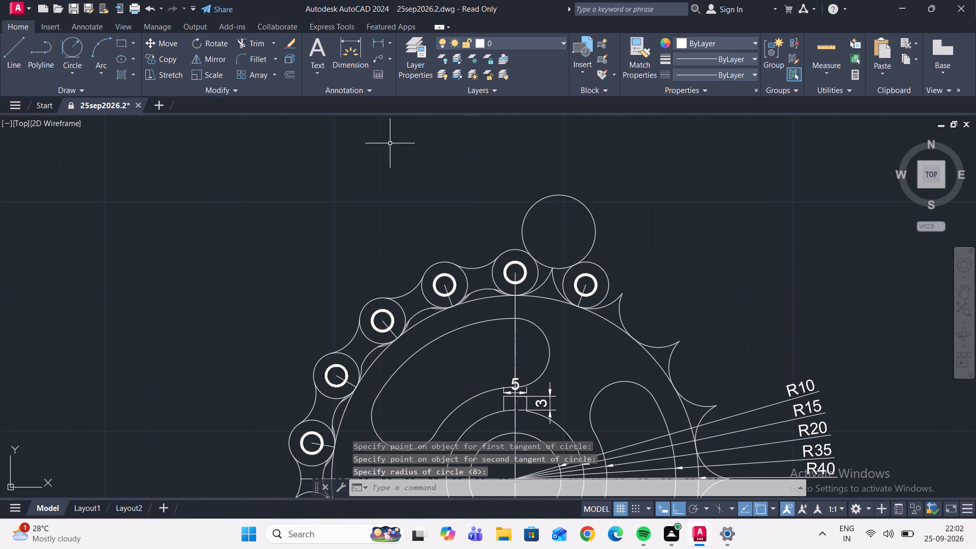
Trim away the outer part of the radius 8 tangent circle, keeping the arc joining the top rim circle to its clockwise neighbour.
scroll(543, 288, "up", 1)
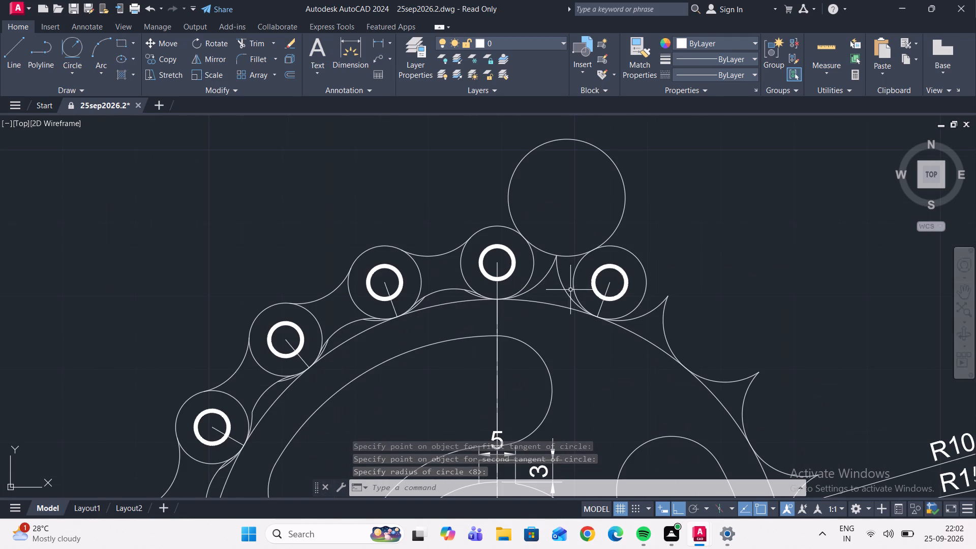
left_click(250, 43)
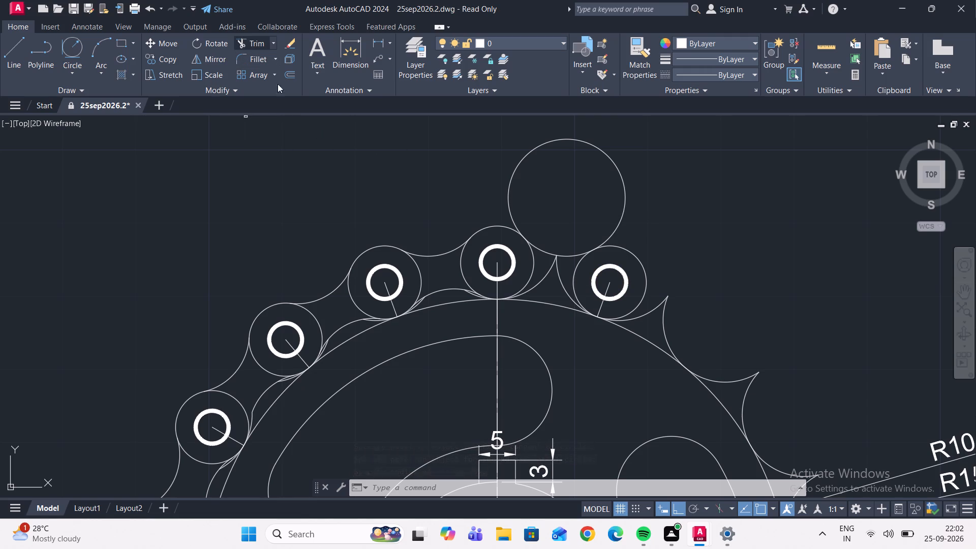
left_click_drag(548, 186, 476, 164)
scroll(479, 165, "down", 1)
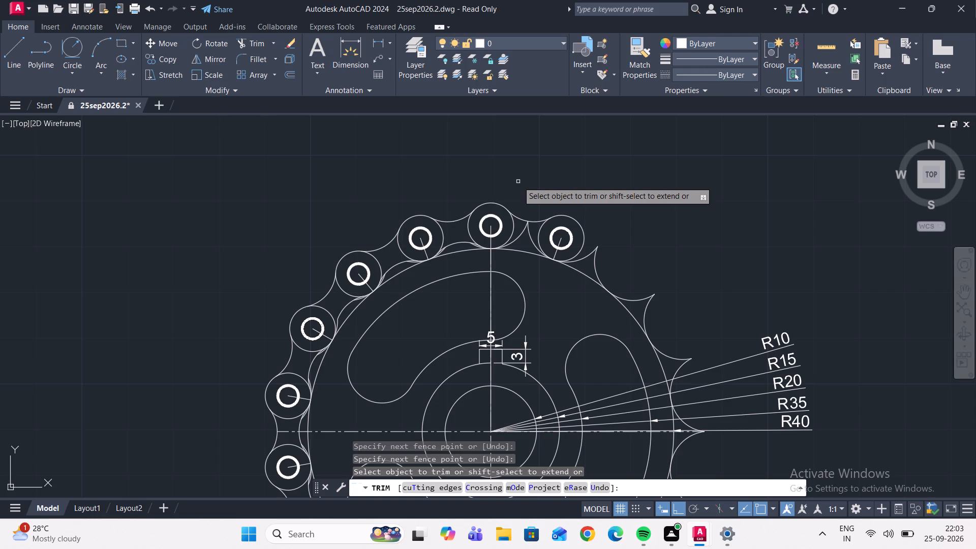
scroll(526, 221, "down", 1)
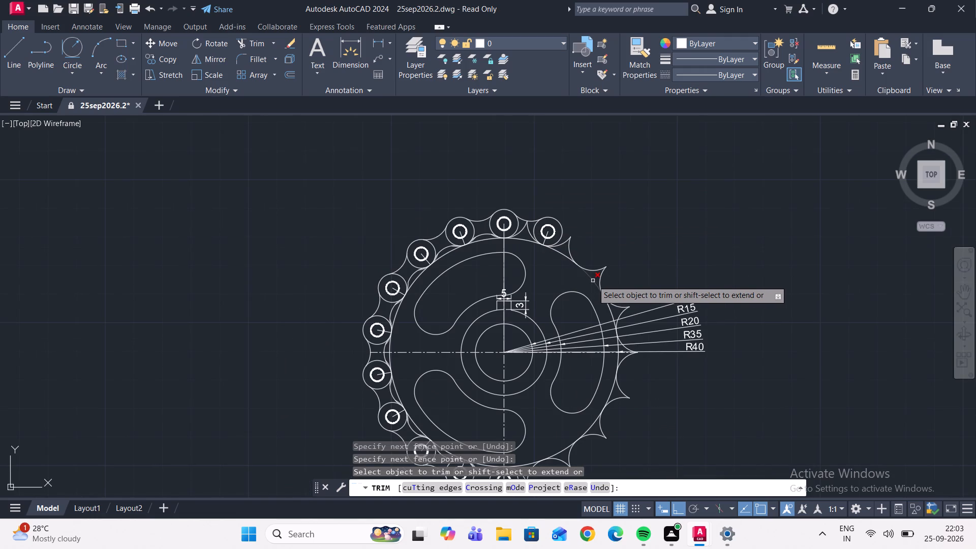
middle_click_drag(675, 272, 677, 241)
middle_click_drag(667, 373, 674, 357)
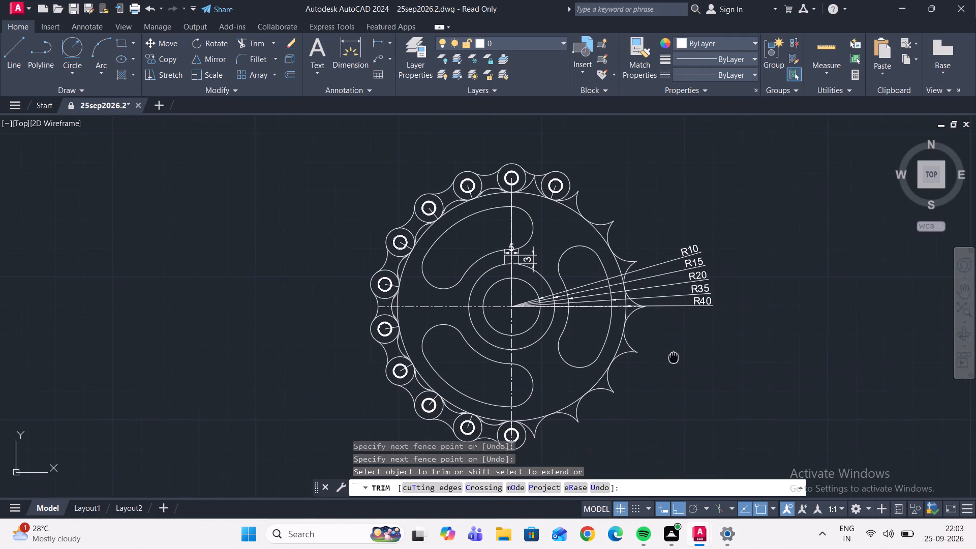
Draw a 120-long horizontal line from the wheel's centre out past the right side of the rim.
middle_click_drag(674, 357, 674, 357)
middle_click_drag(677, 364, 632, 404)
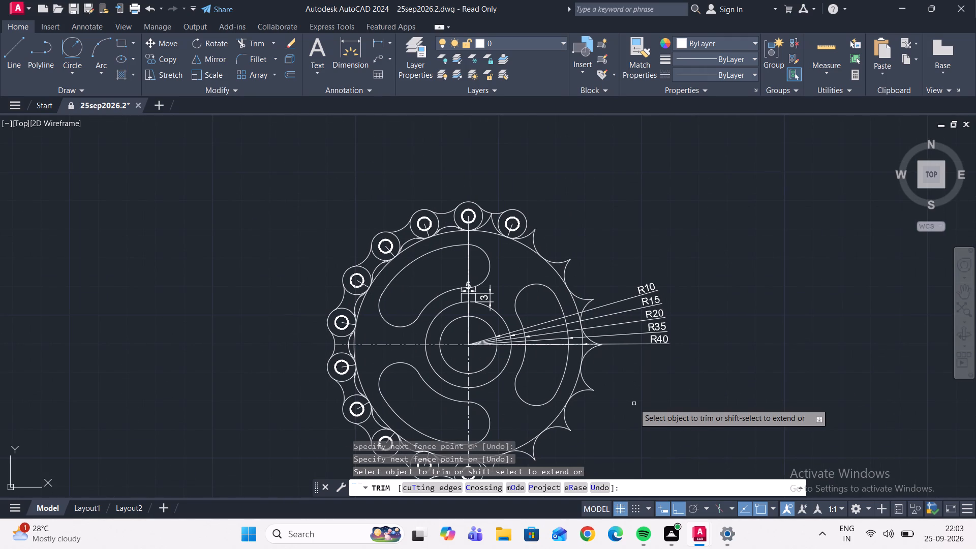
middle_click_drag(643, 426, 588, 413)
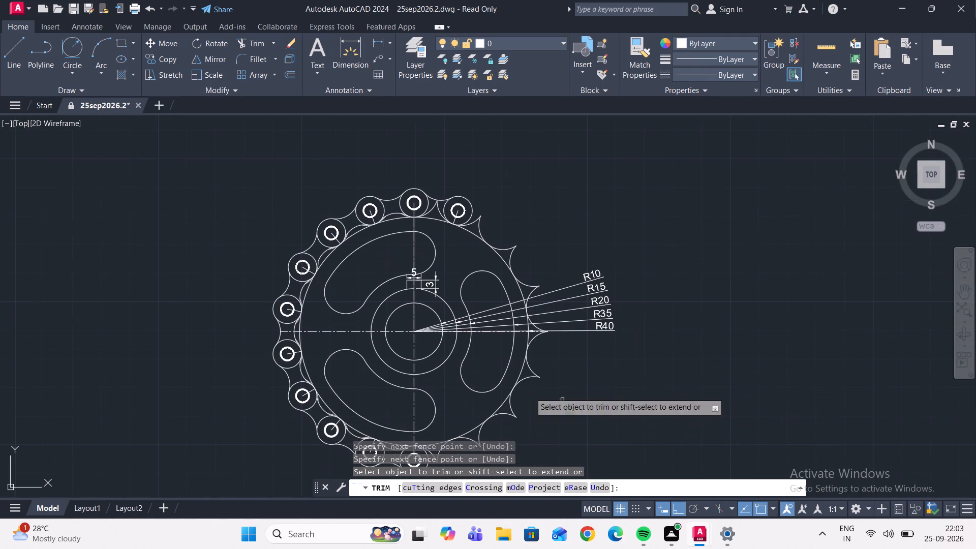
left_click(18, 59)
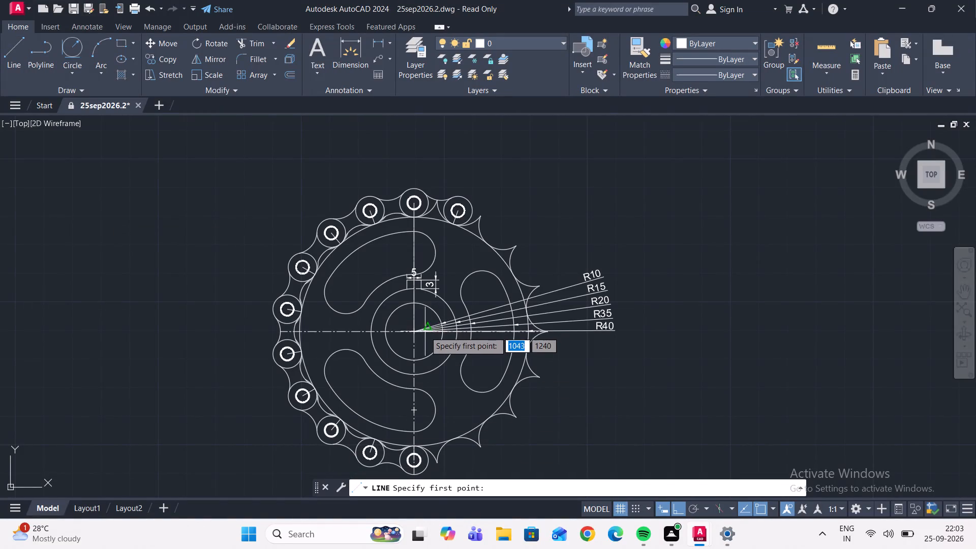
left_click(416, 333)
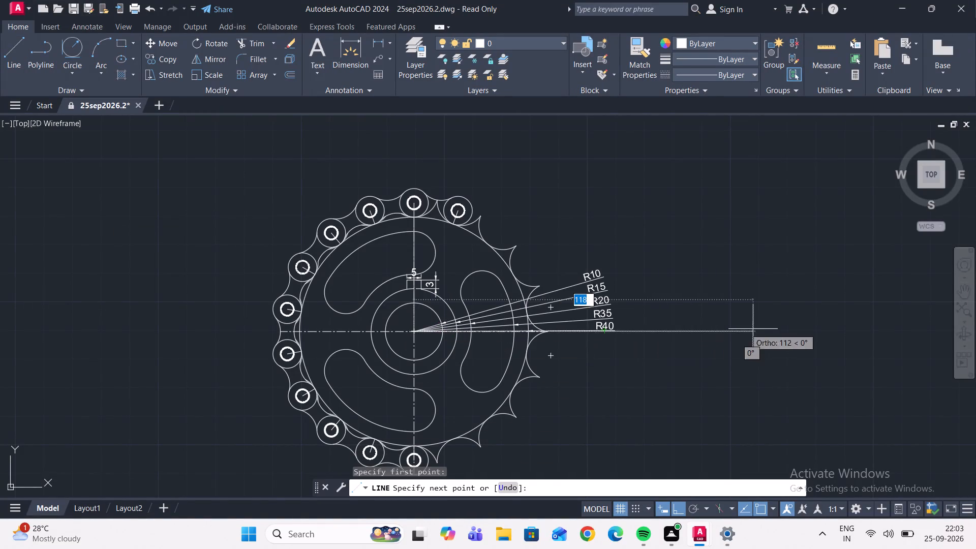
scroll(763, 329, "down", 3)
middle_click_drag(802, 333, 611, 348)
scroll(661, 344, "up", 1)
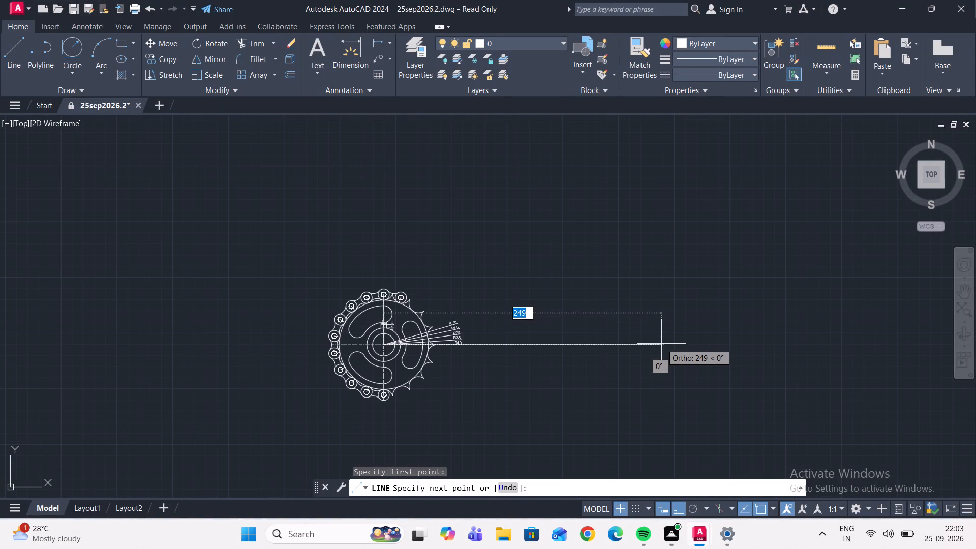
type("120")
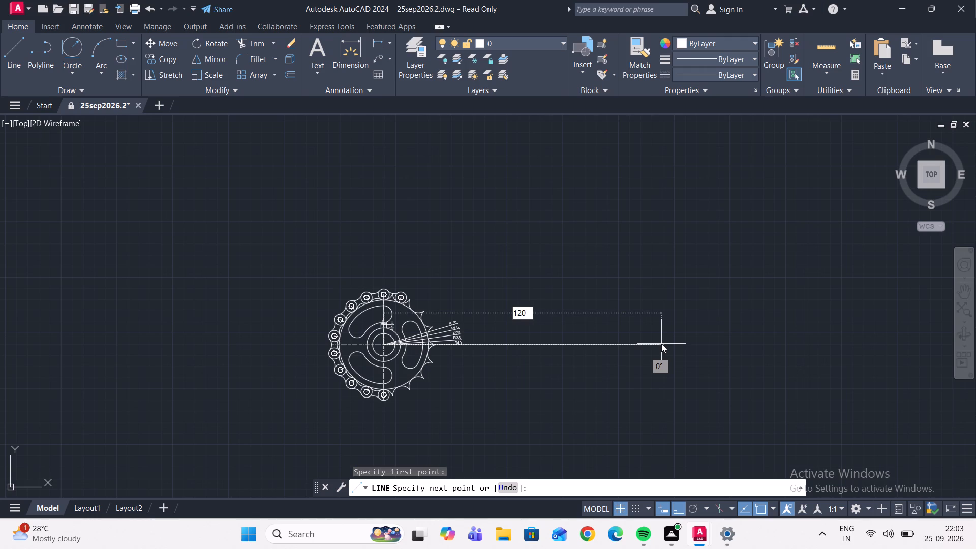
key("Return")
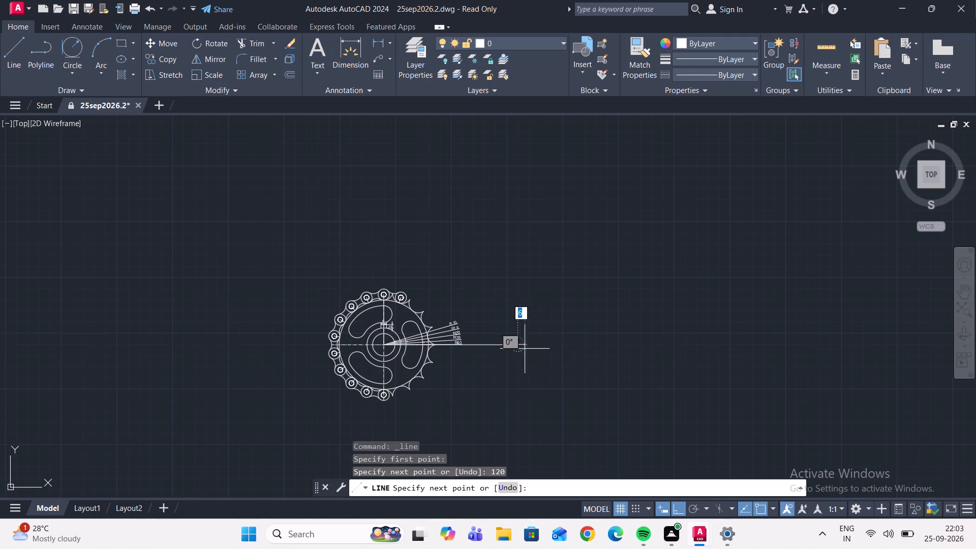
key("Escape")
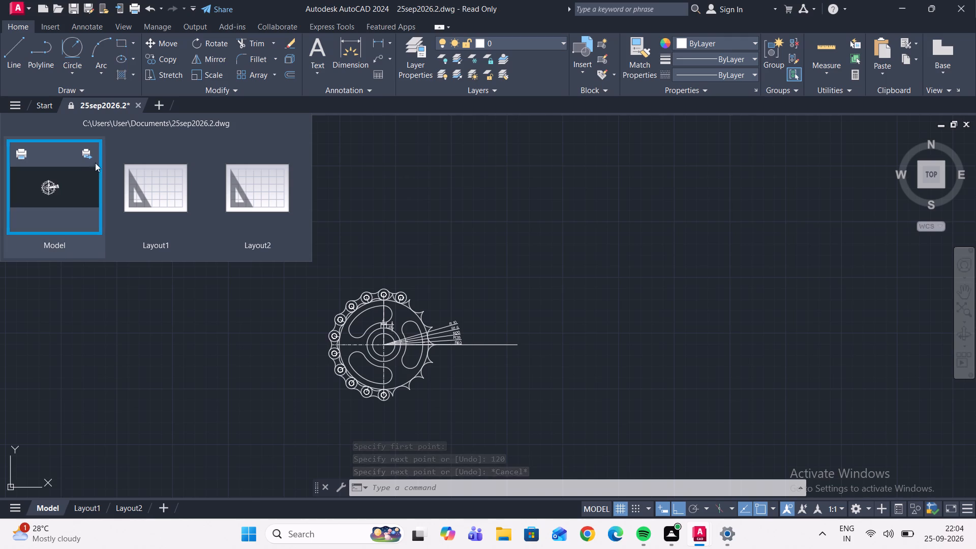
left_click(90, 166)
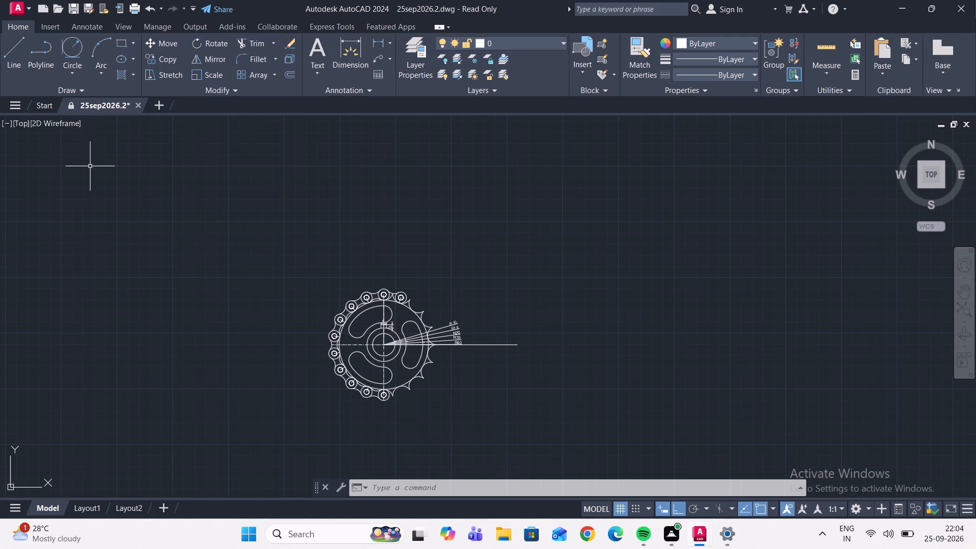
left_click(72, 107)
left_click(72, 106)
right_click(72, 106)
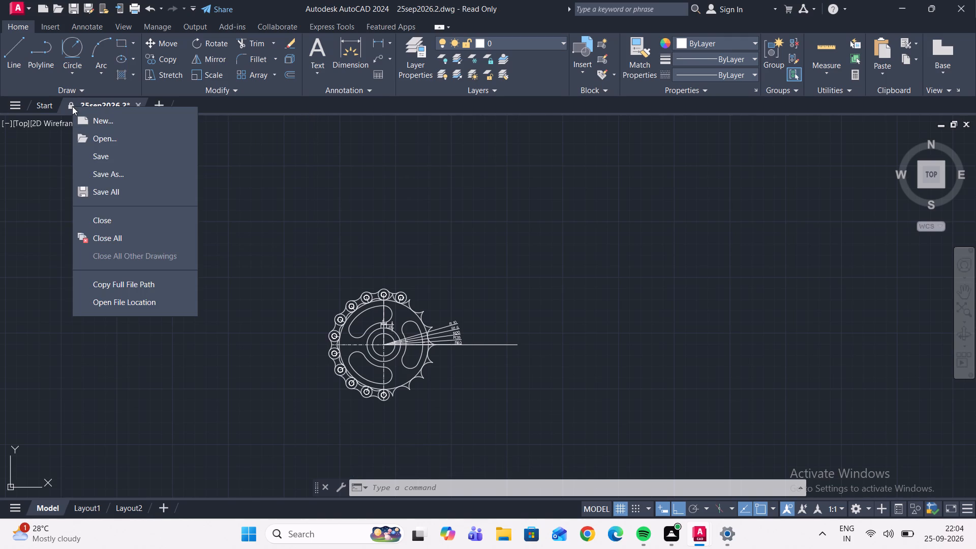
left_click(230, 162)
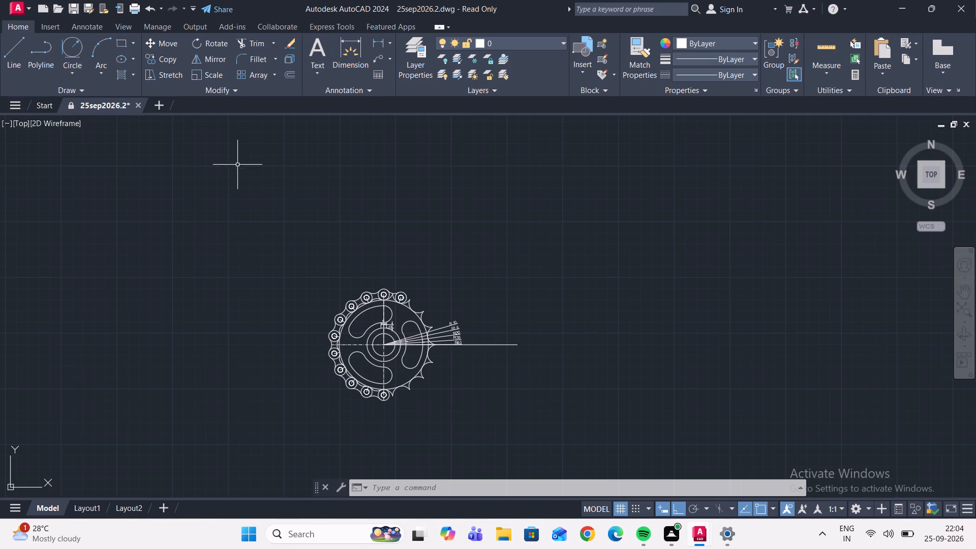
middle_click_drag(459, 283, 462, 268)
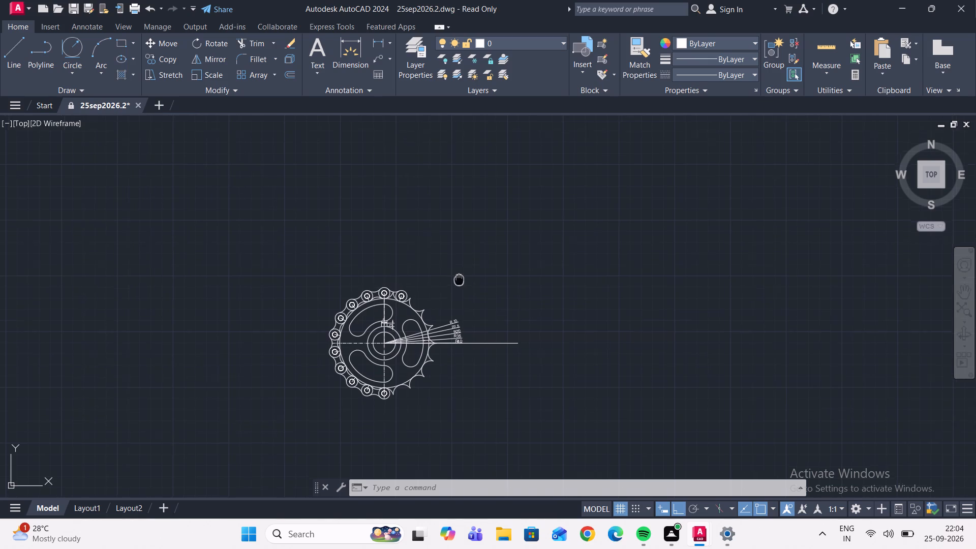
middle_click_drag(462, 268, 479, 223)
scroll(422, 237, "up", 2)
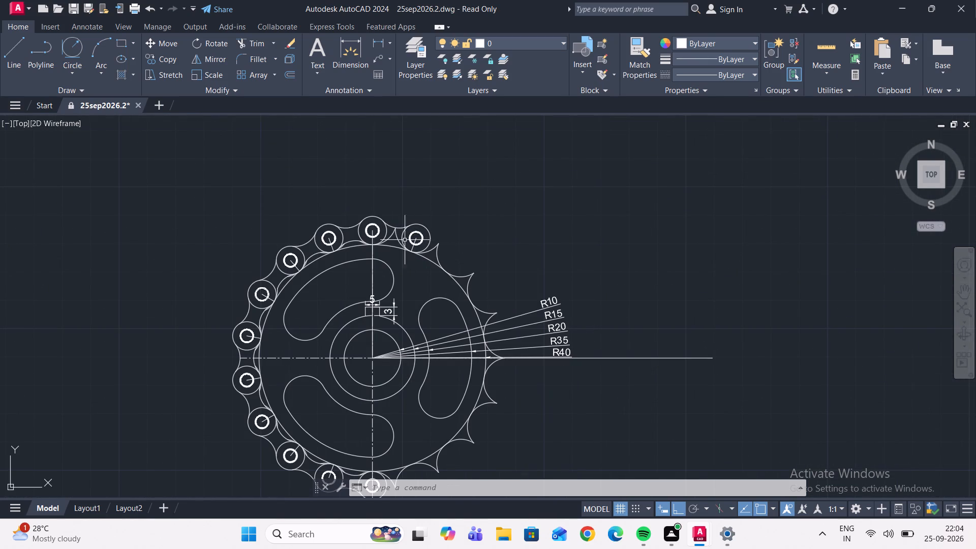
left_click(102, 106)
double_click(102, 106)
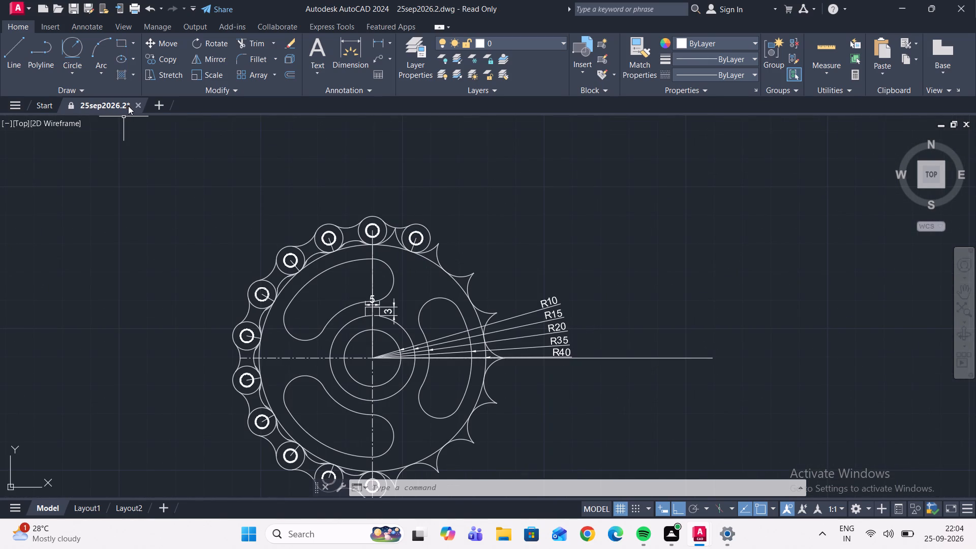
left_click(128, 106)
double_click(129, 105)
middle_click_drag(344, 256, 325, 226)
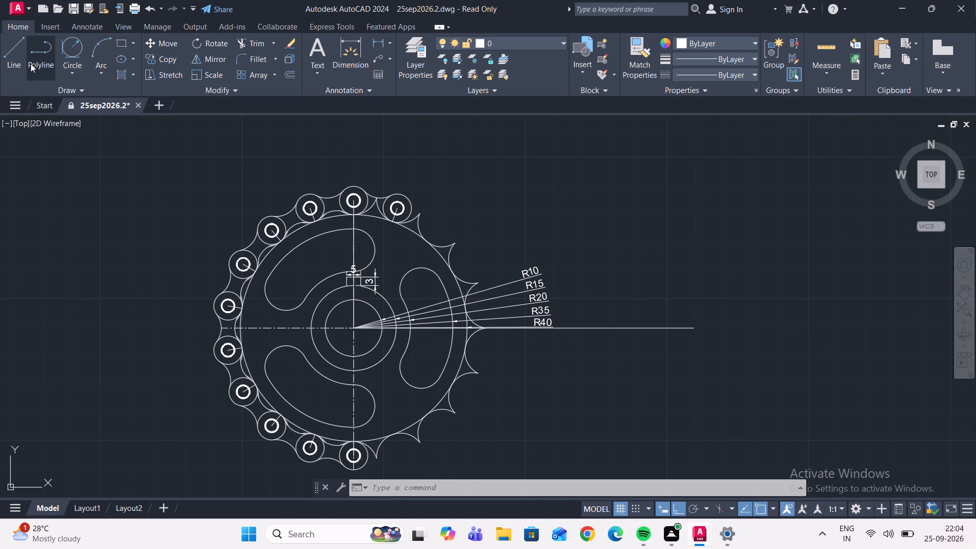
Open the existing drawing 23sep2026.2 from the Documents folder.
left_click(29, 15)
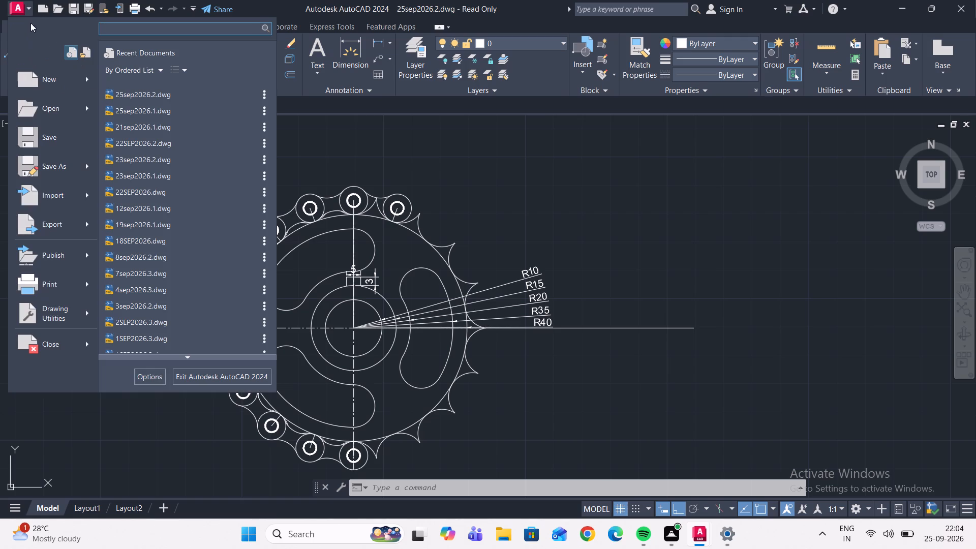
left_click(63, 108)
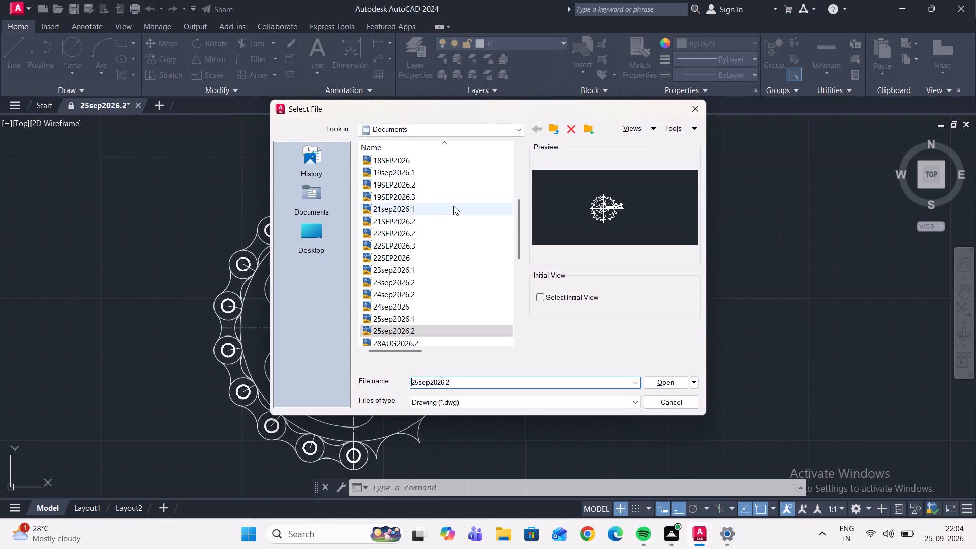
left_click(419, 222)
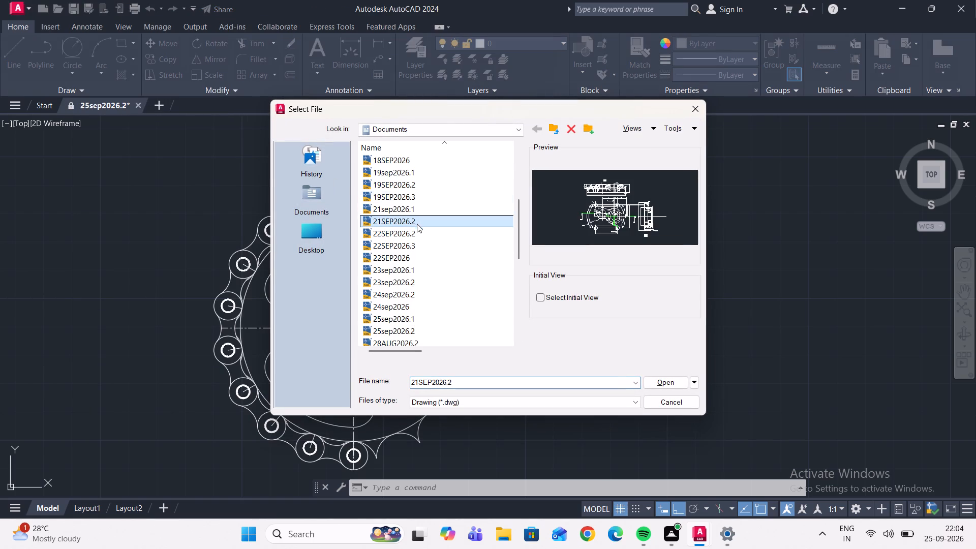
left_click(413, 230)
left_click(412, 234)
double_click(412, 239)
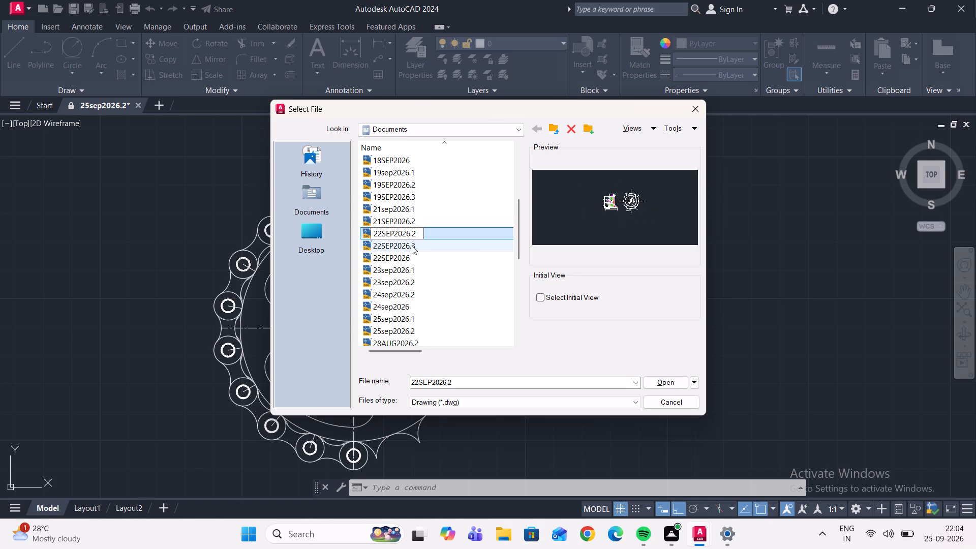
left_click(412, 246)
left_click(411, 257)
left_click(411, 268)
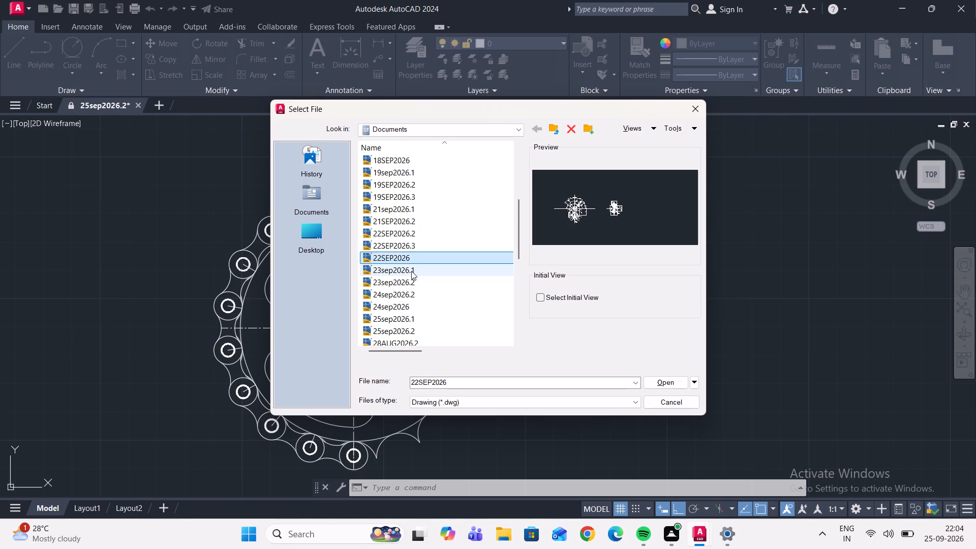
double_click(411, 277)
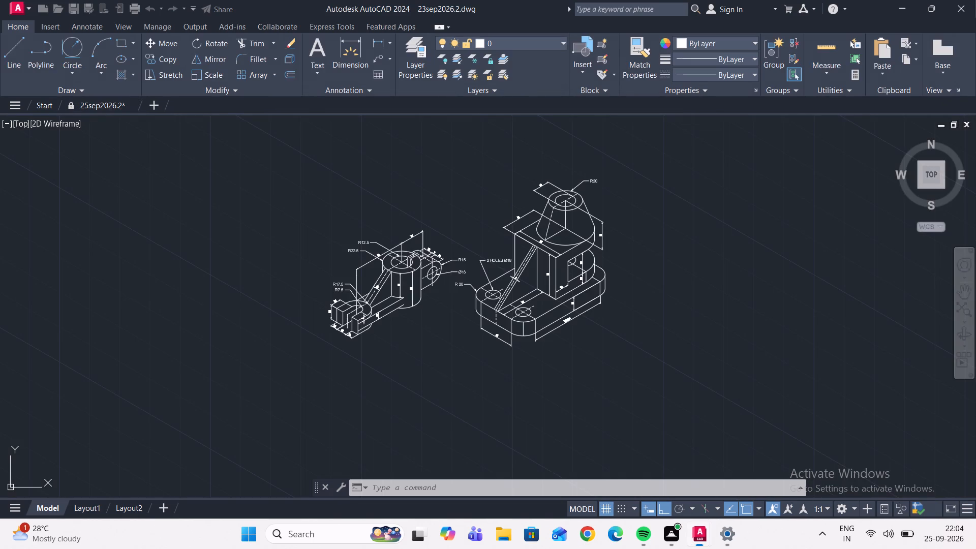
Switch back to the drawing 25sep2026.2.
left_click(99, 107)
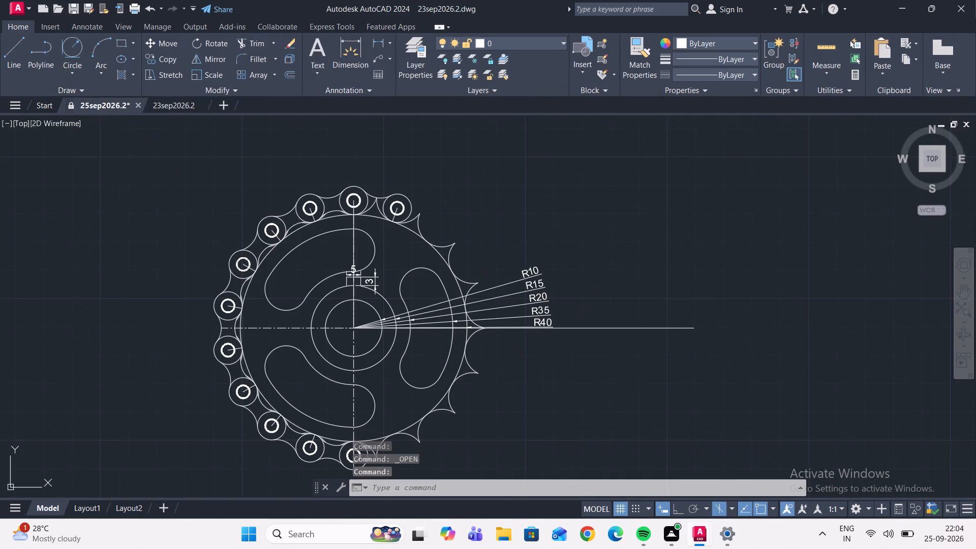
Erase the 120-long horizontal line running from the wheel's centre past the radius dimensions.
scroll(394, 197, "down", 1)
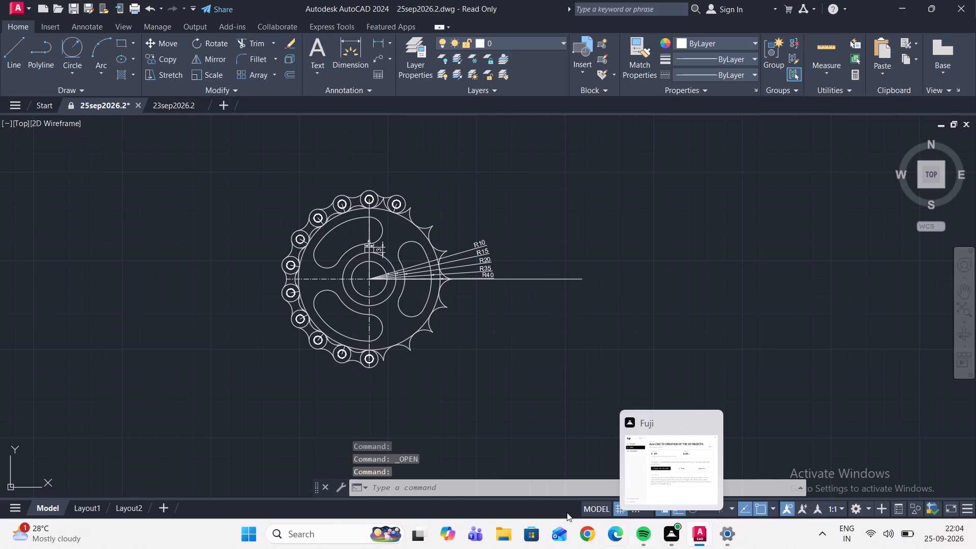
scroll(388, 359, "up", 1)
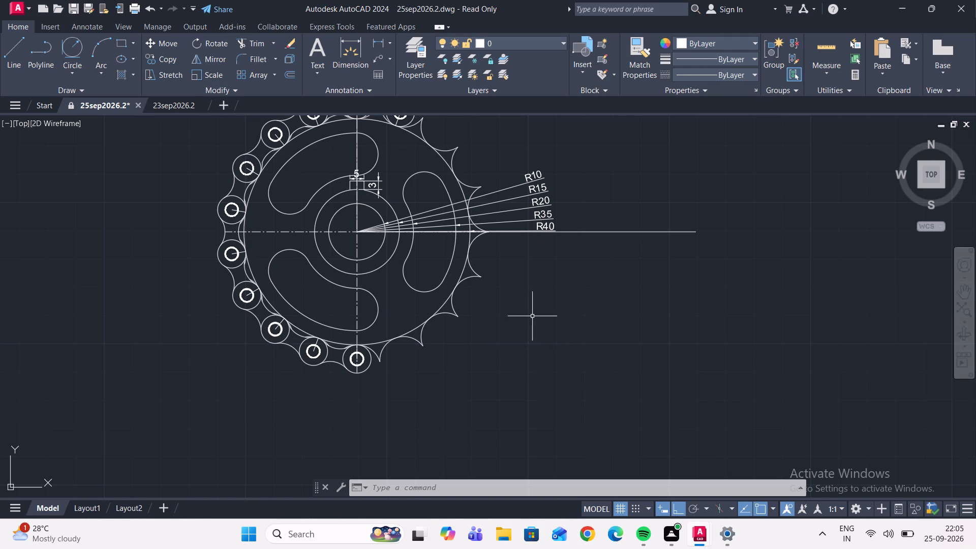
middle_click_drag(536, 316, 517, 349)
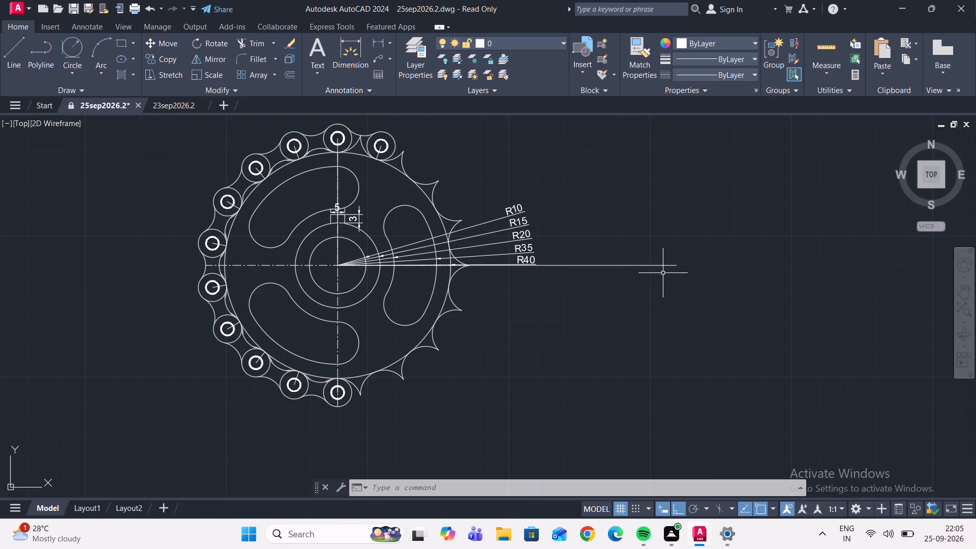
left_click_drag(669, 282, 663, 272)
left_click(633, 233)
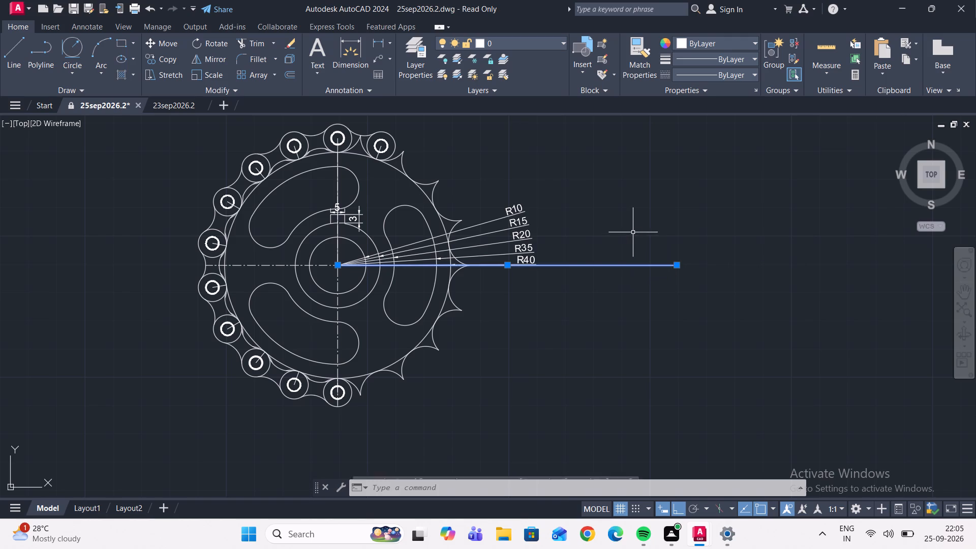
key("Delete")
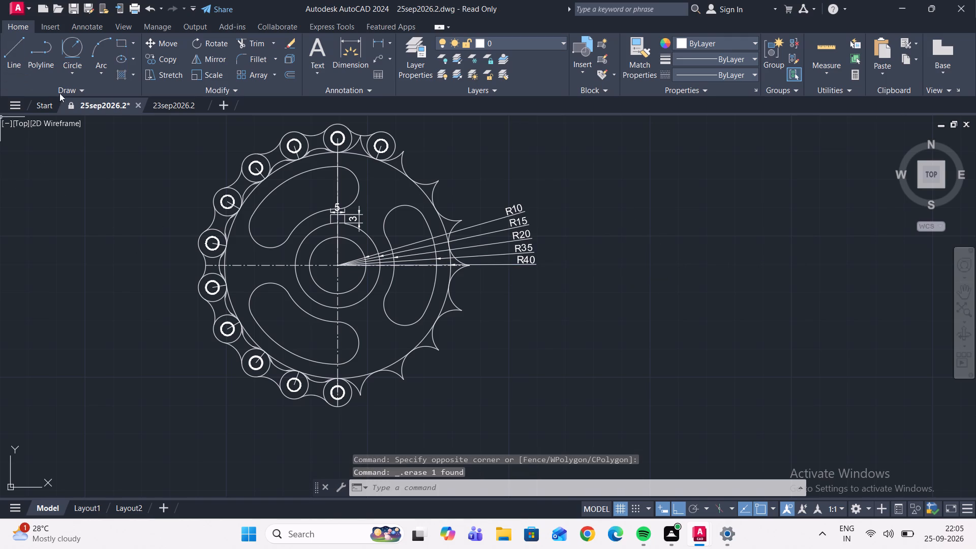
Draw a 125-long horizontal line from the wheel's centre out past the right side of the rim.
left_click(12, 39)
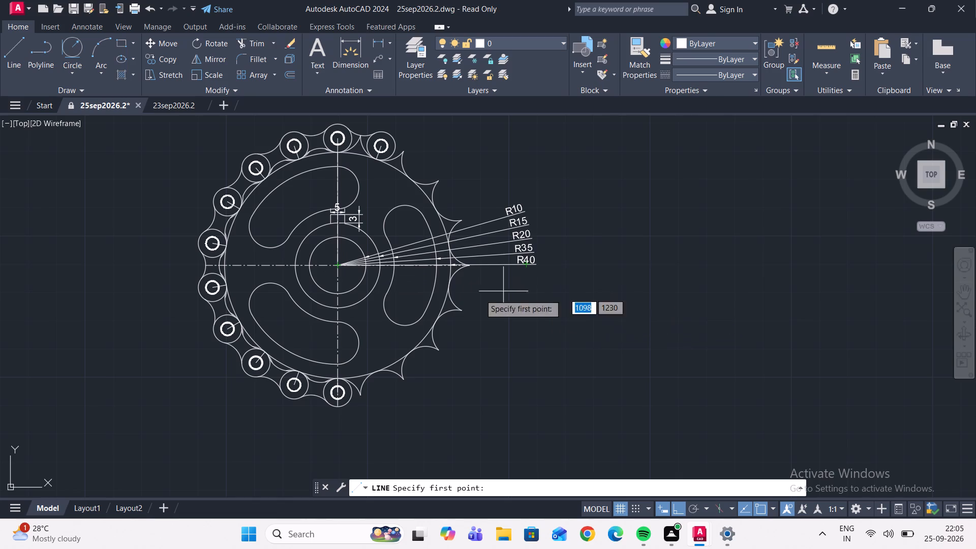
left_click(339, 265)
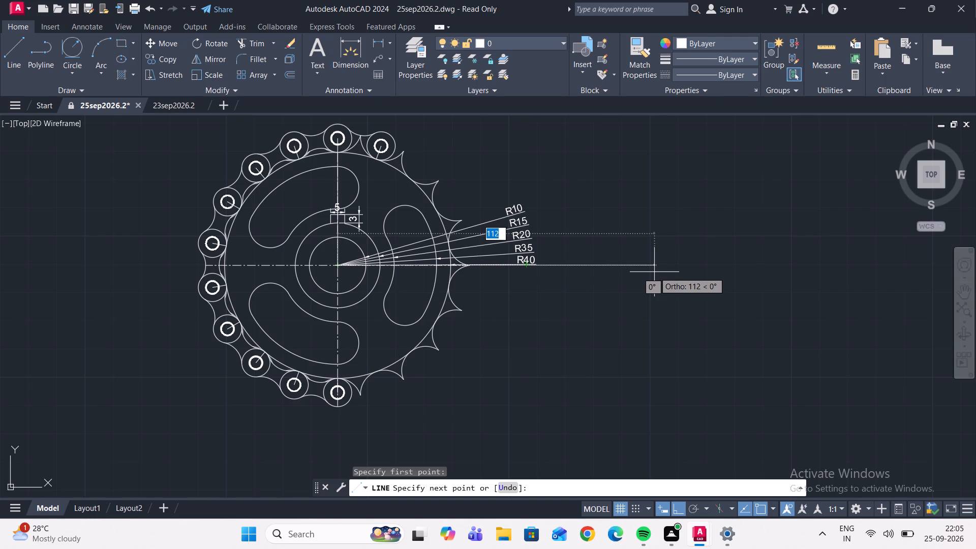
type("125")
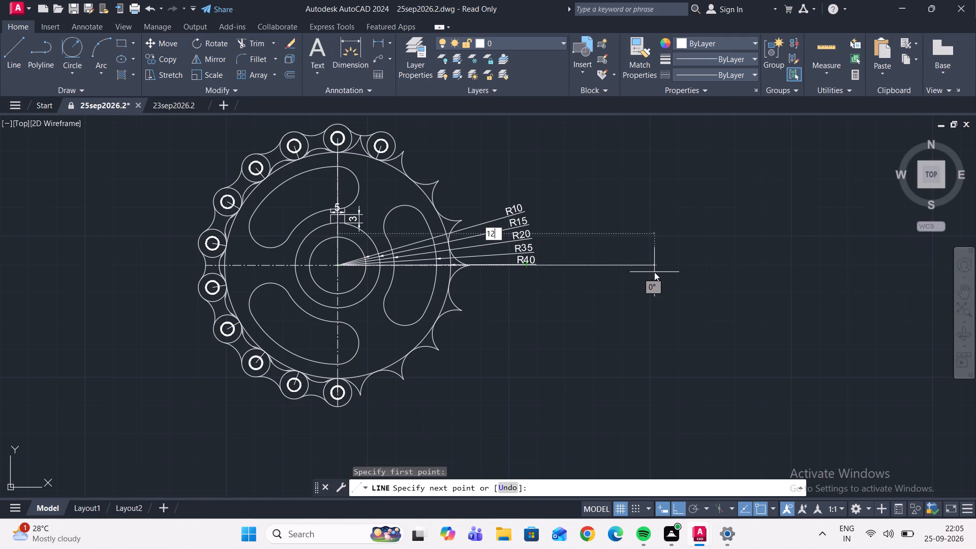
key("Return")
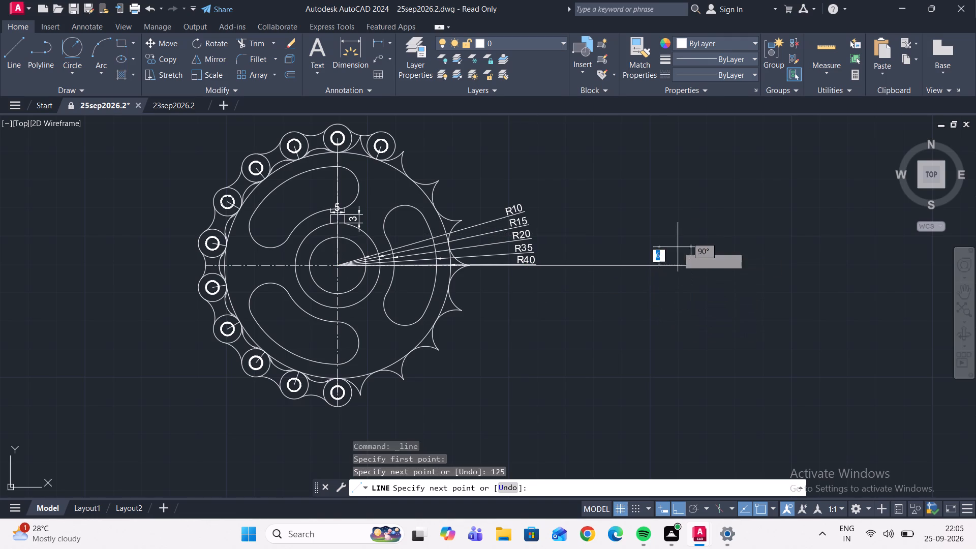
key("Escape")
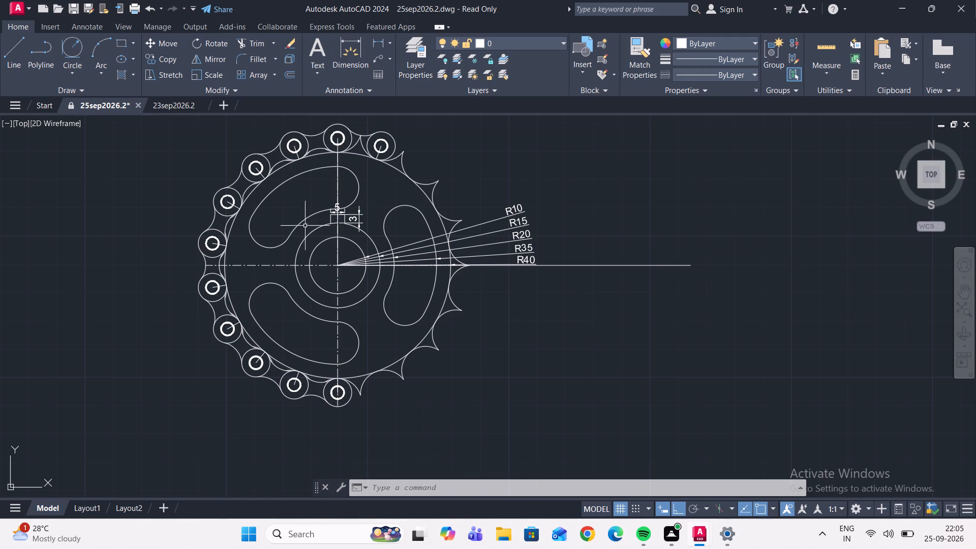
Draw three concentric circles of radius 10, 15 and 18.28 centred on the far end of the 125-long line.
left_click(79, 70)
left_click(94, 88)
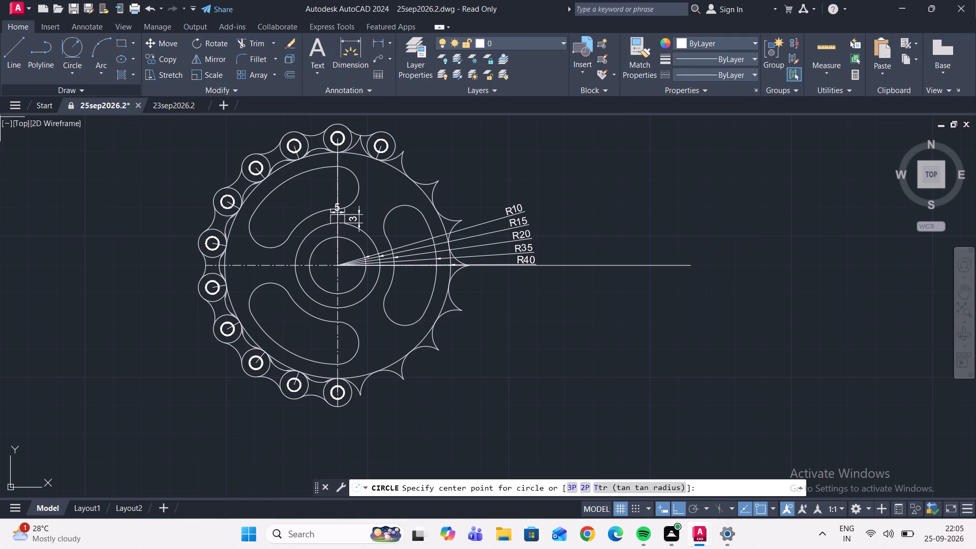
left_click(693, 266)
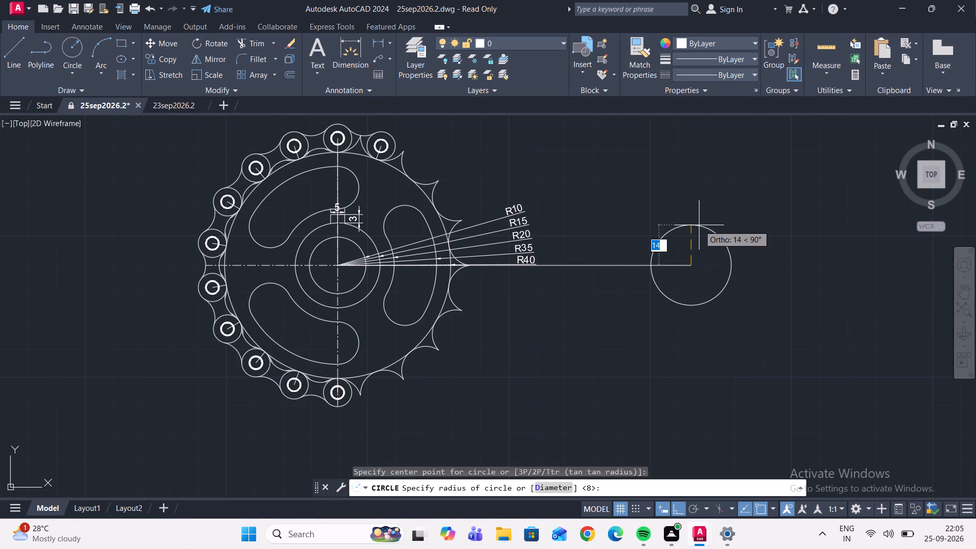
type("10")
key("Return")
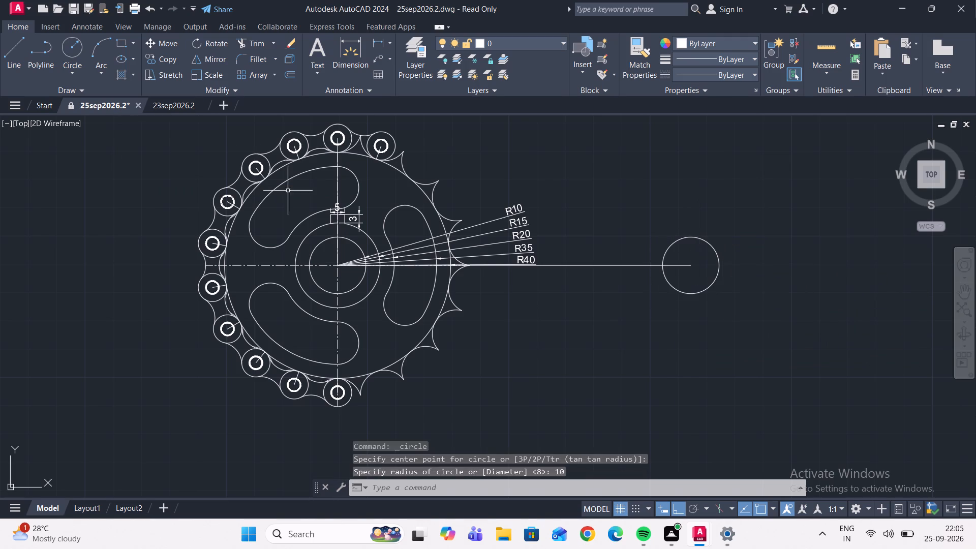
left_click(74, 47)
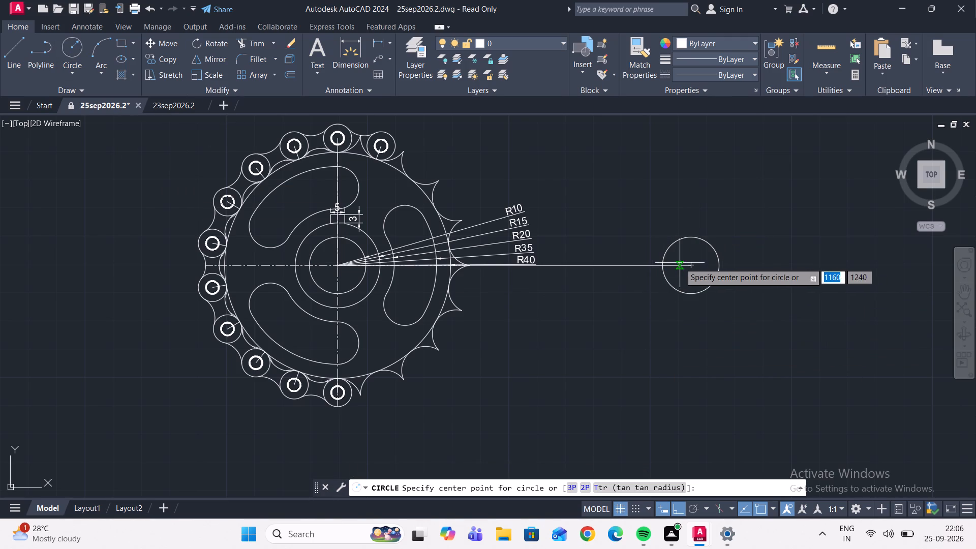
left_click(690, 264)
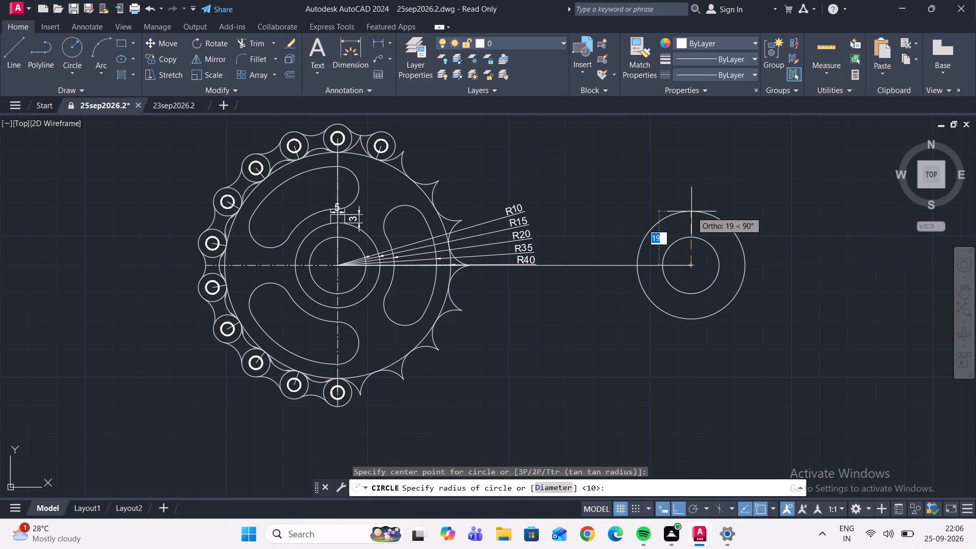
type("15")
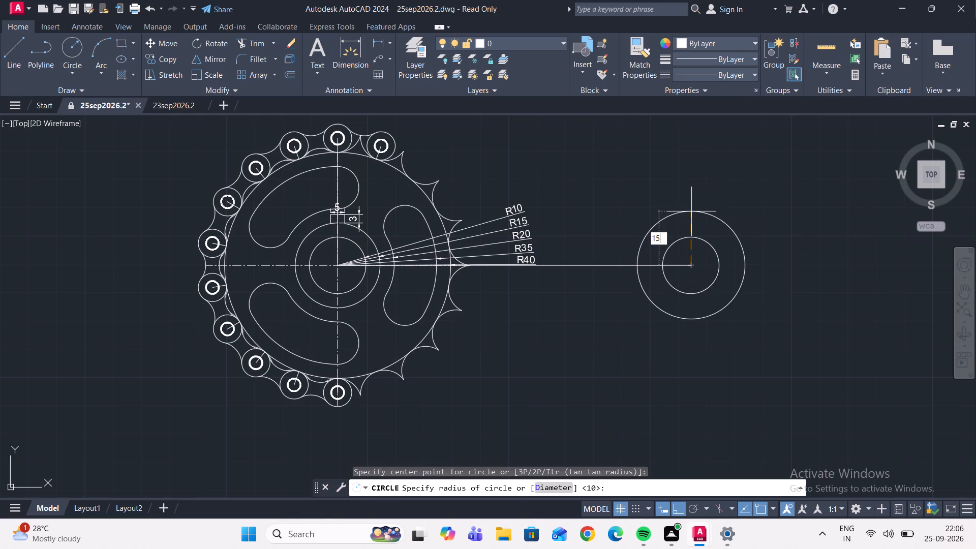
key("Return")
left_click(85, 49)
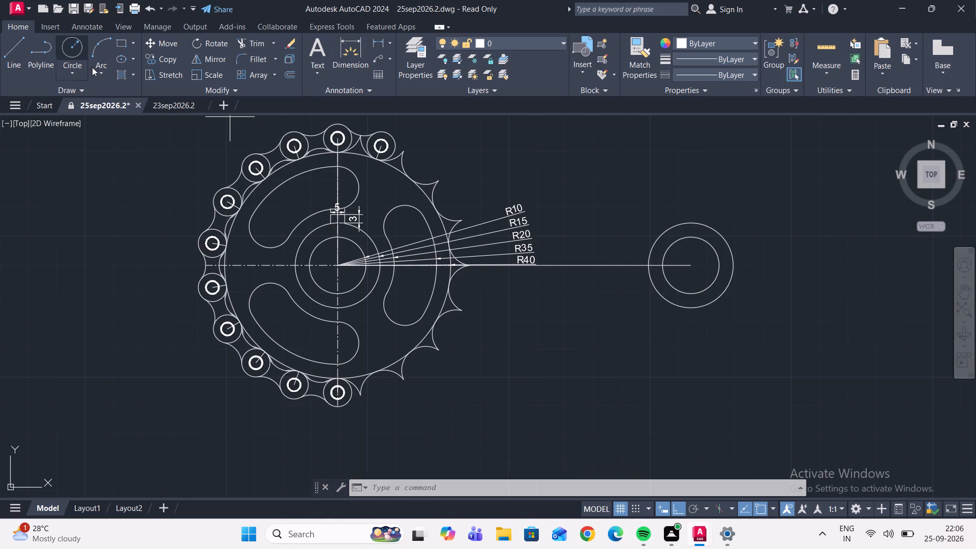
left_click(688, 267)
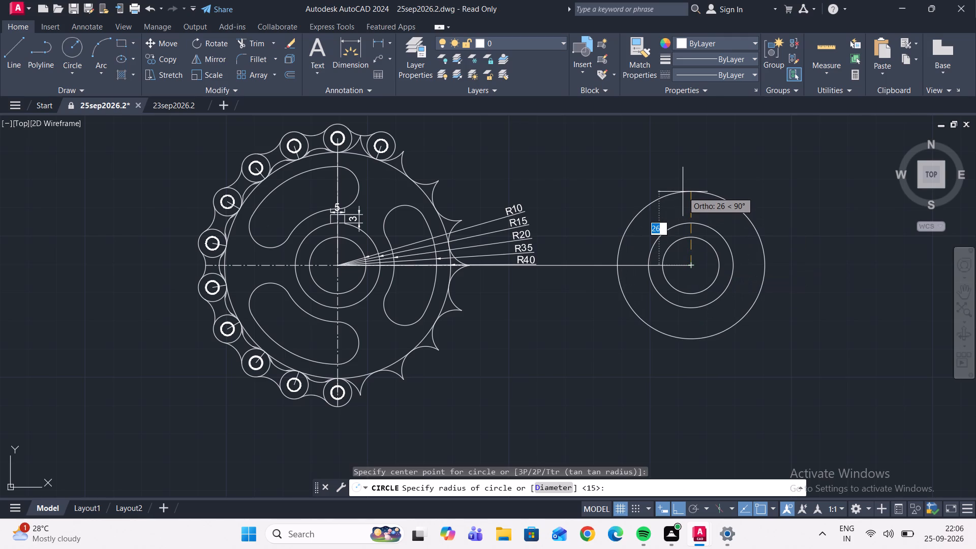
type("18.28")
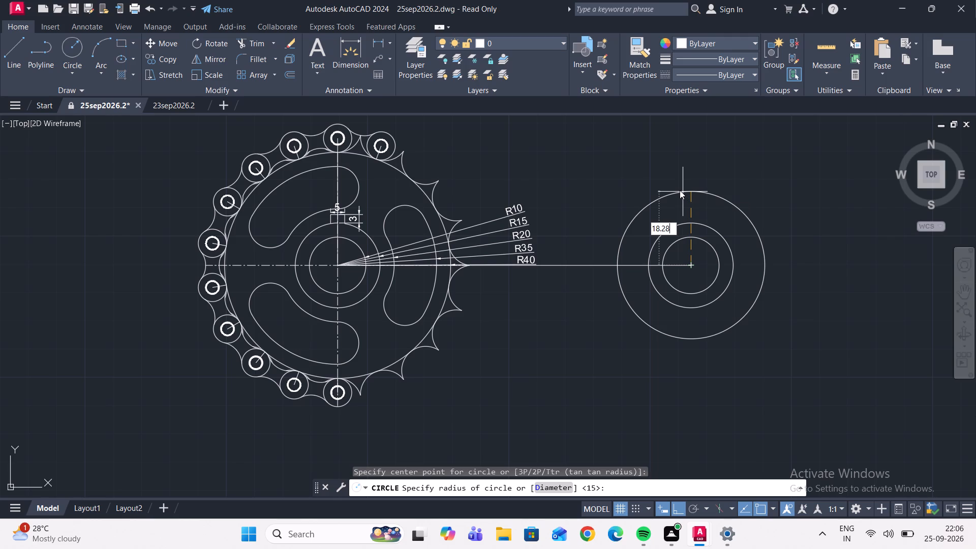
key("Return")
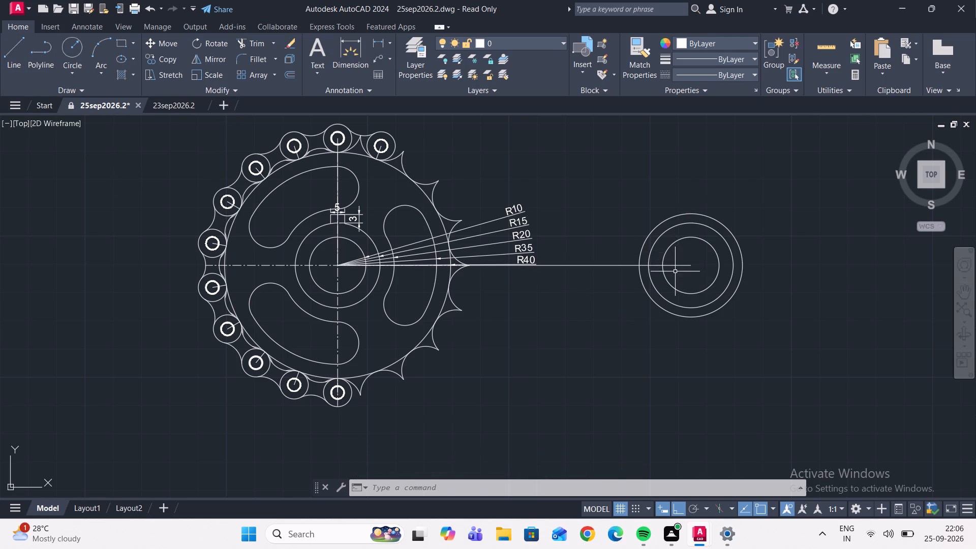
Draw the keyway's upper half: a line from the circles' centre to 2.5 beyond the radius-10 circle, 2 up, and back inside it.
middle_click_drag(668, 282, 675, 282)
middle_click_drag(689, 278, 538, 282)
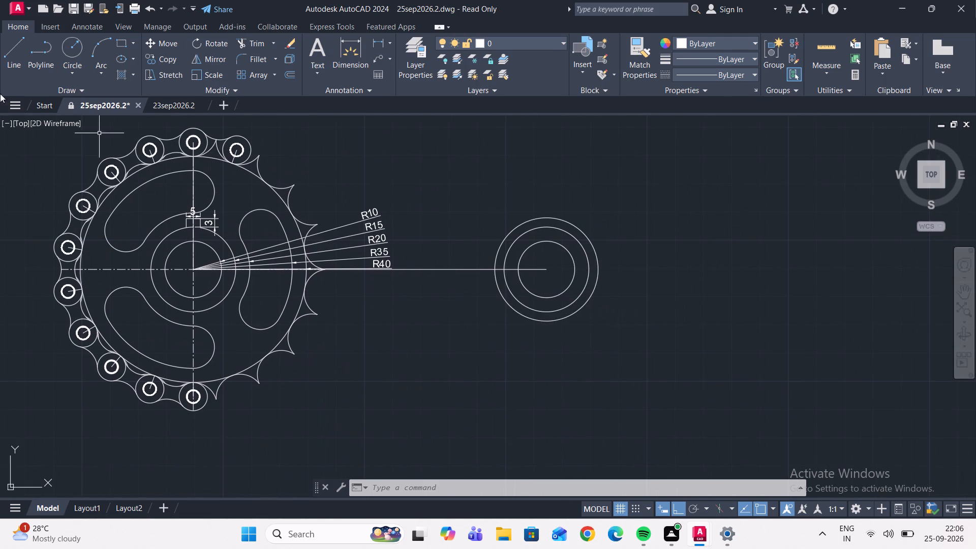
left_click(18, 54)
scroll(536, 273, "up", 2)
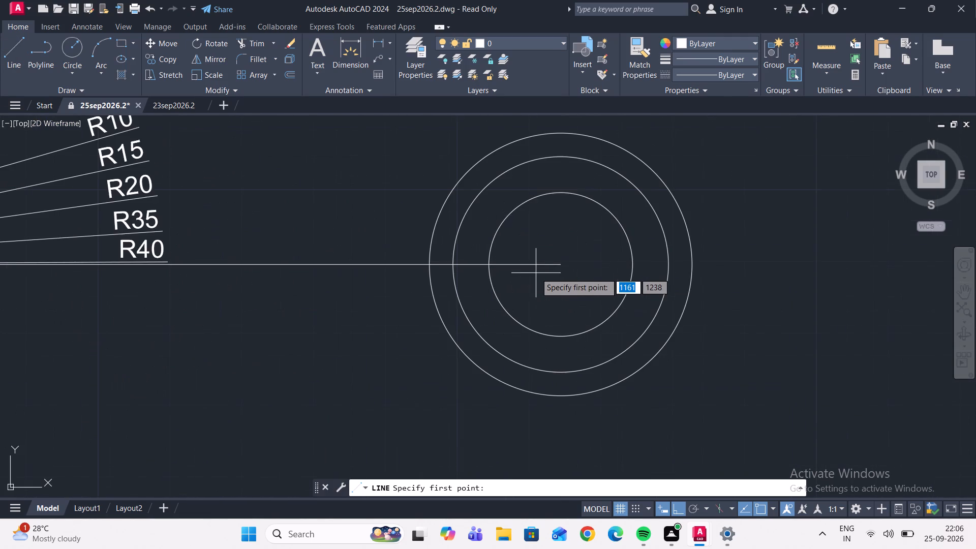
left_click(560, 265)
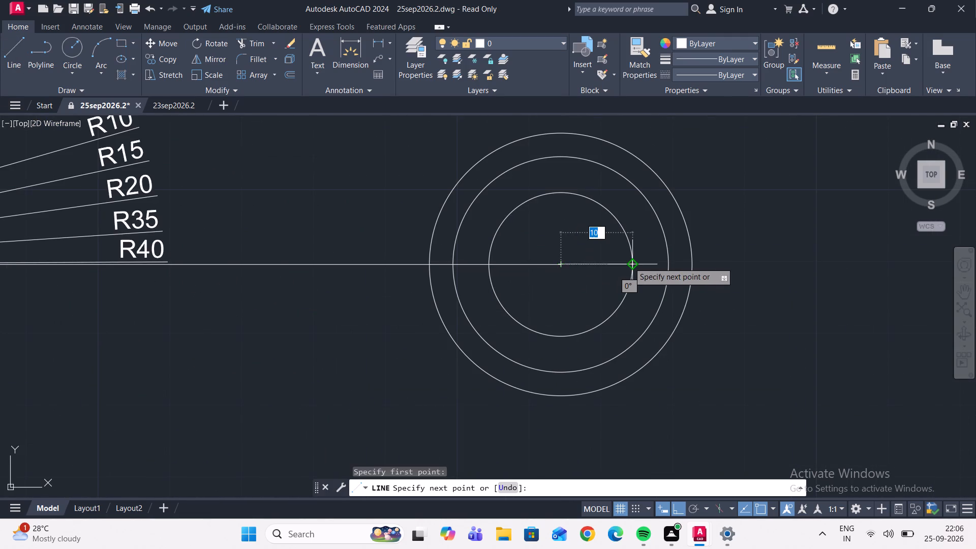
left_click(629, 262)
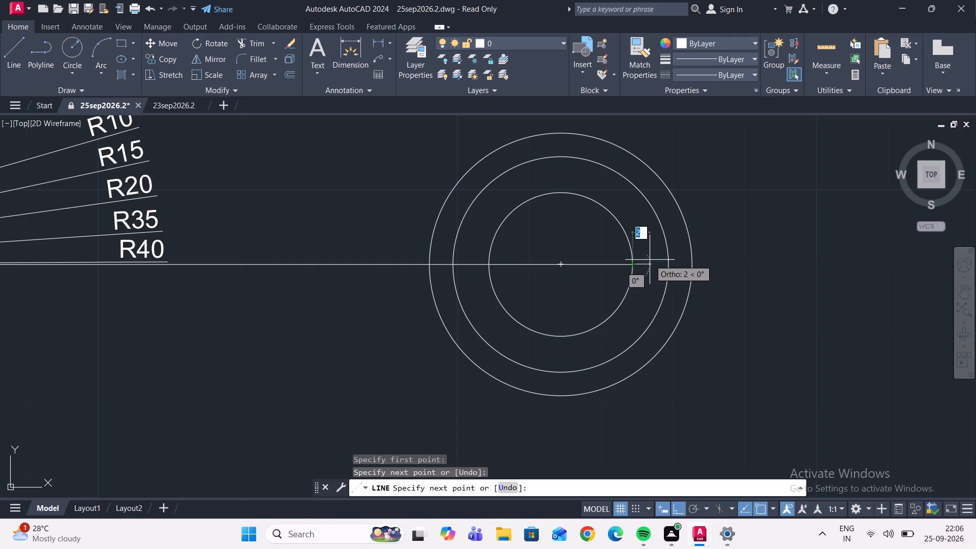
type("2.5")
key("Return")
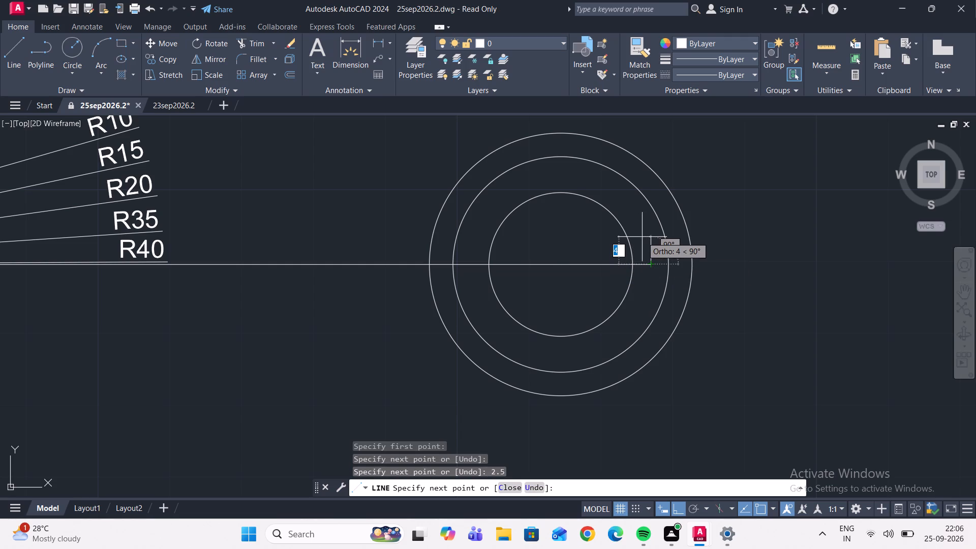
key("2")
key("Return")
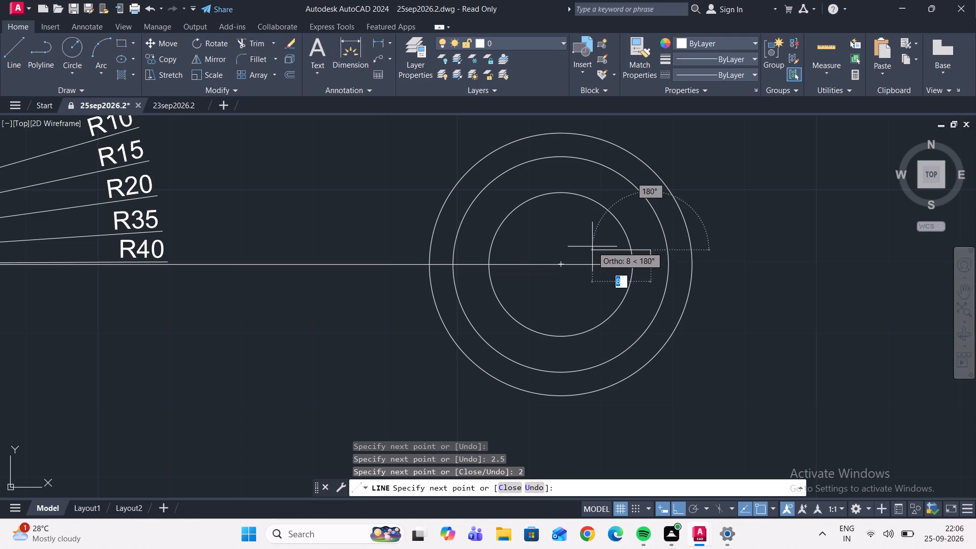
scroll(592, 247, "up", 1)
left_click(608, 249)
key("Escape")
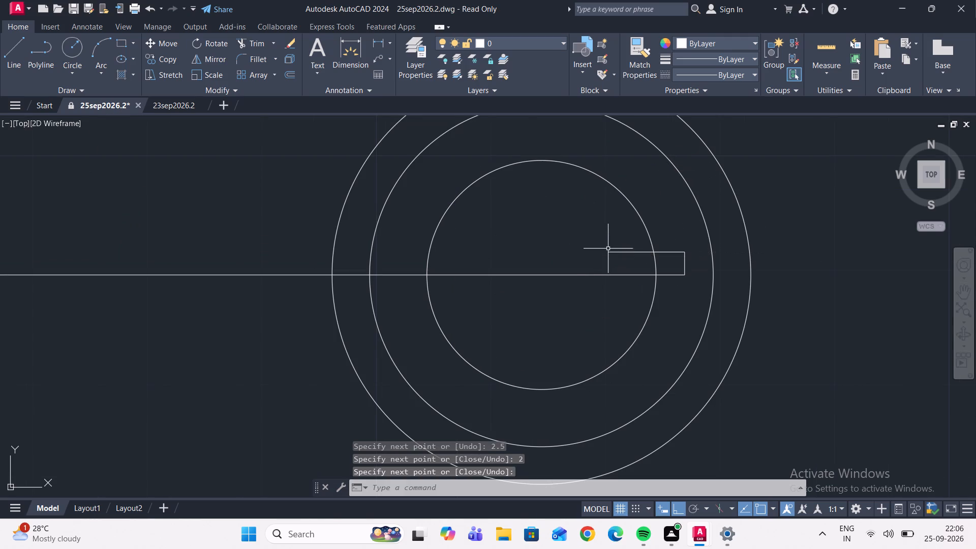
Draw the keyway's lower half from the centre line's outer end: 2 down, then back horizontally inside the radius-10 circle.
left_click(24, 56)
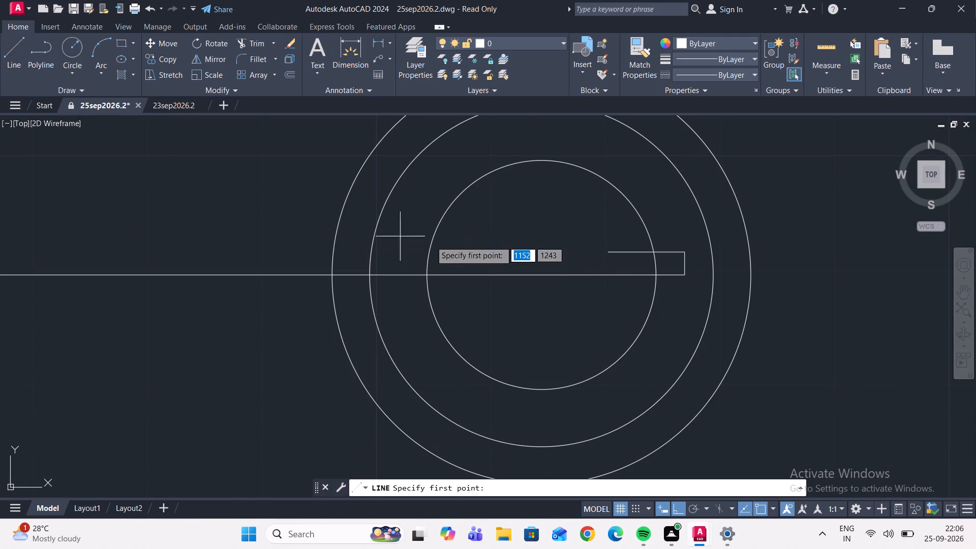
left_click(687, 277)
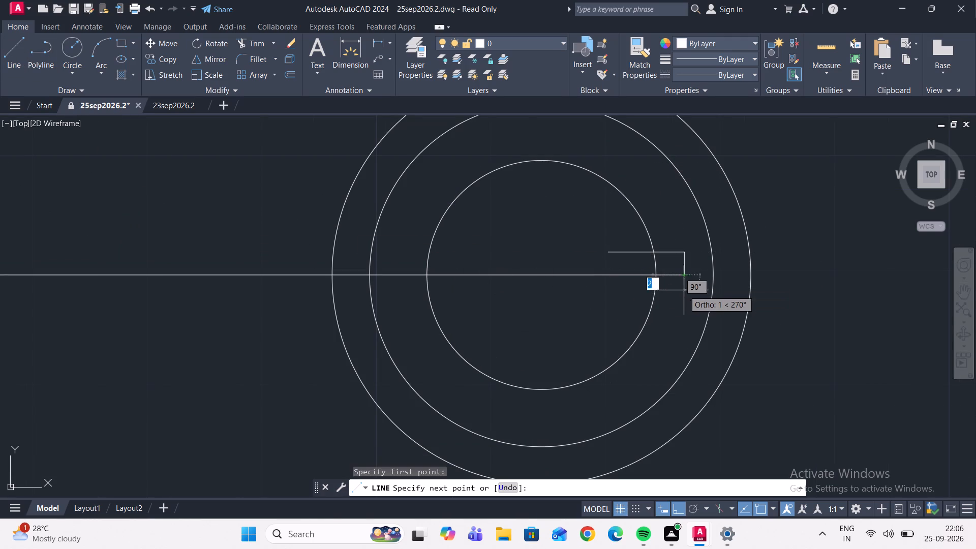
key("2")
key("Return")
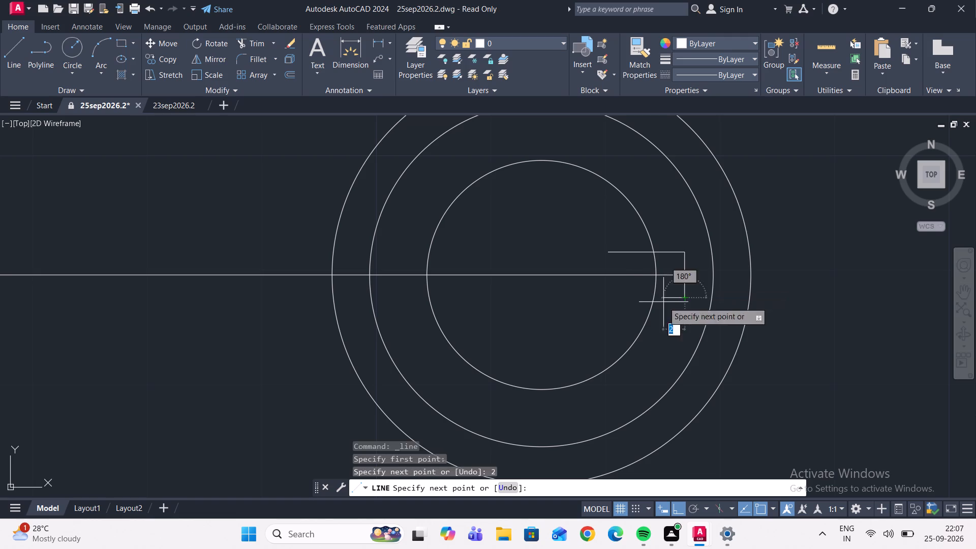
left_click(621, 302)
key("Escape")
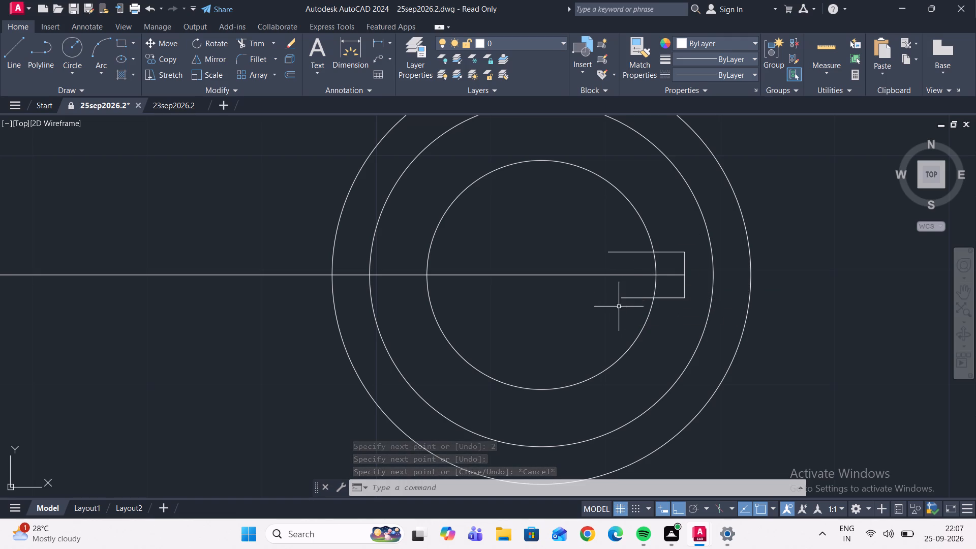
Trim the keyway's overshooting lines, the inner circle's arc across its mouth, and the construction line between the centre and keyway.
left_click(258, 43)
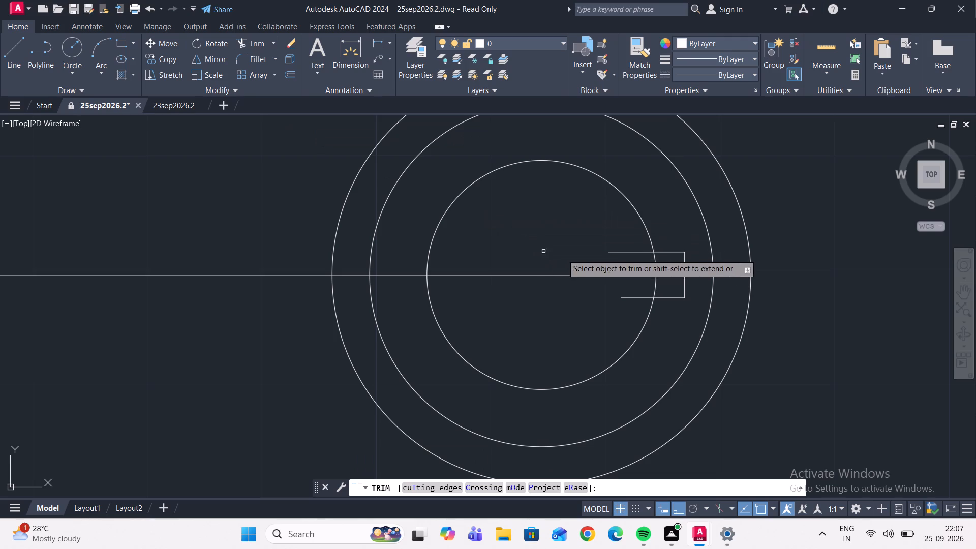
left_click_drag(625, 266, 594, 225)
left_click_drag(636, 287, 630, 313)
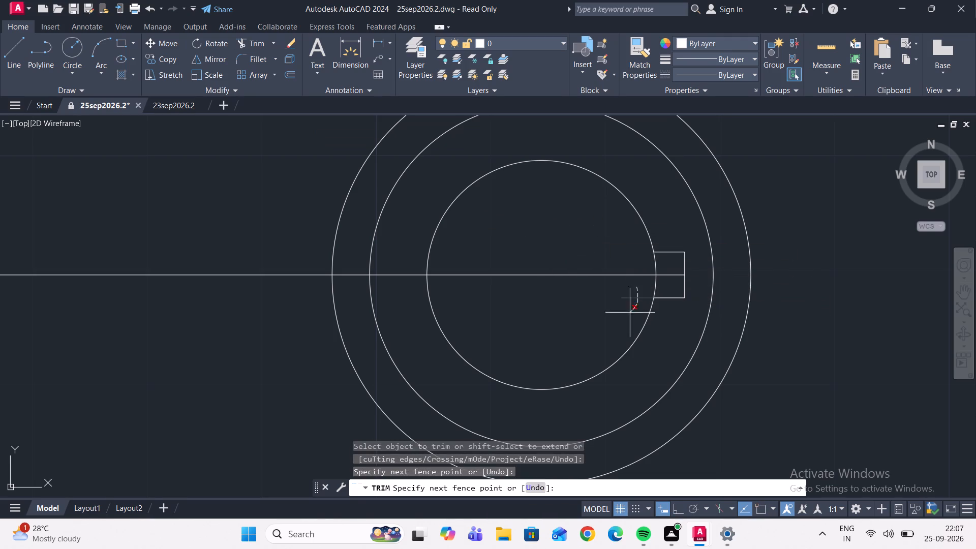
left_click_drag(630, 313, 628, 313)
left_click_drag(634, 292, 662, 289)
left_click_drag(648, 268, 653, 268)
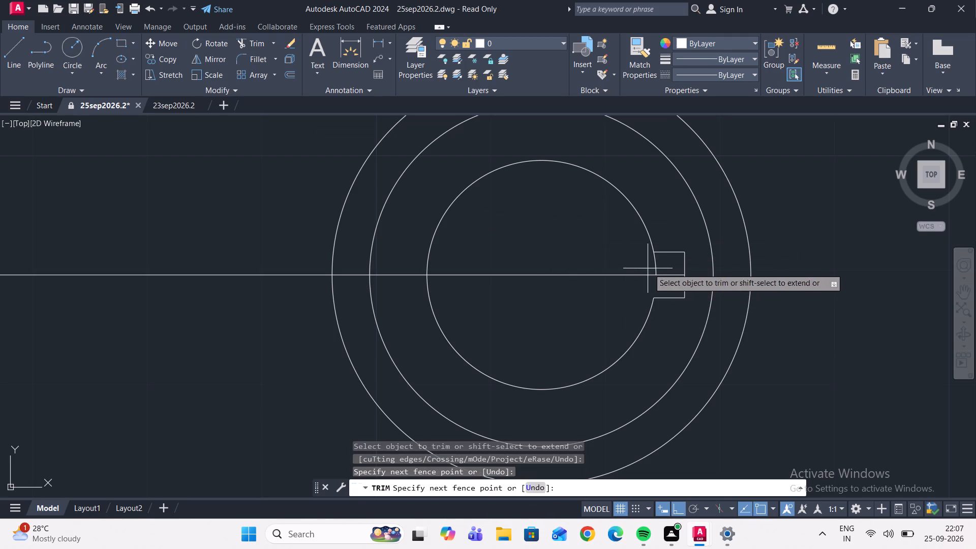
left_click_drag(653, 268, 664, 266)
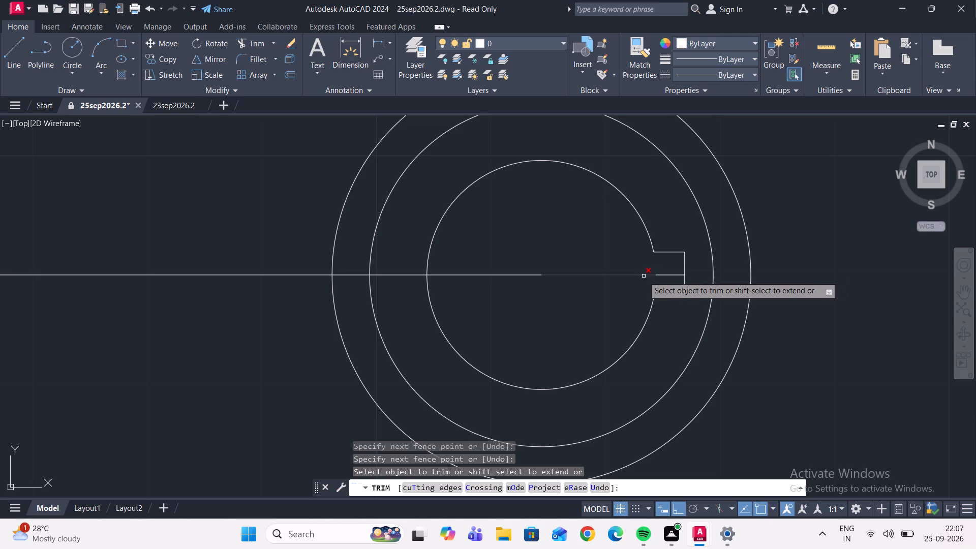
left_click(668, 277)
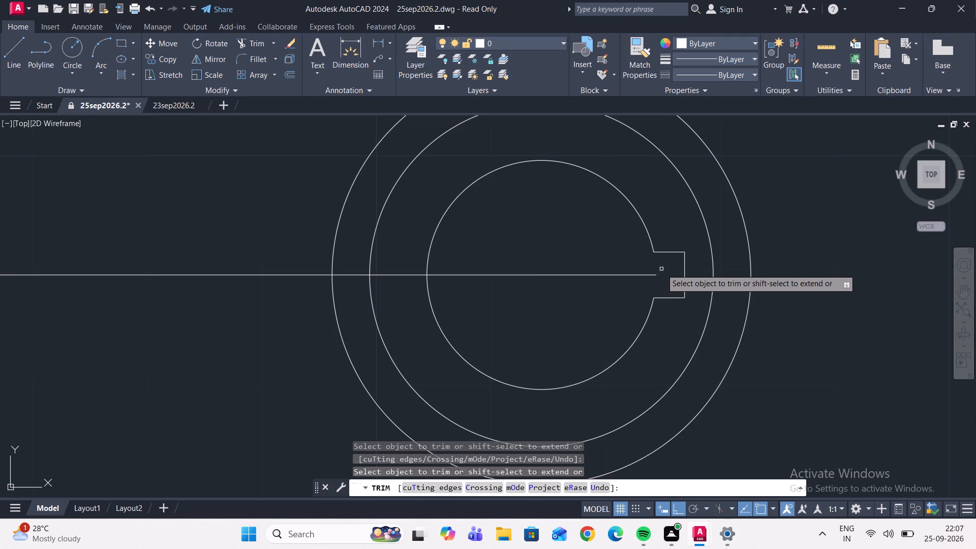
scroll(656, 268, "down", 1)
scroll(659, 269, "up", 1)
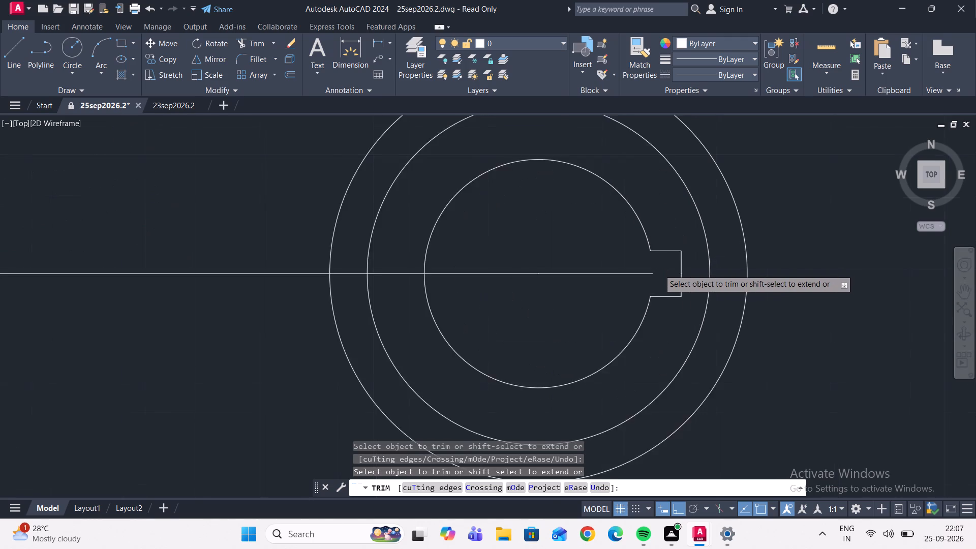
scroll(659, 269, "up", 1)
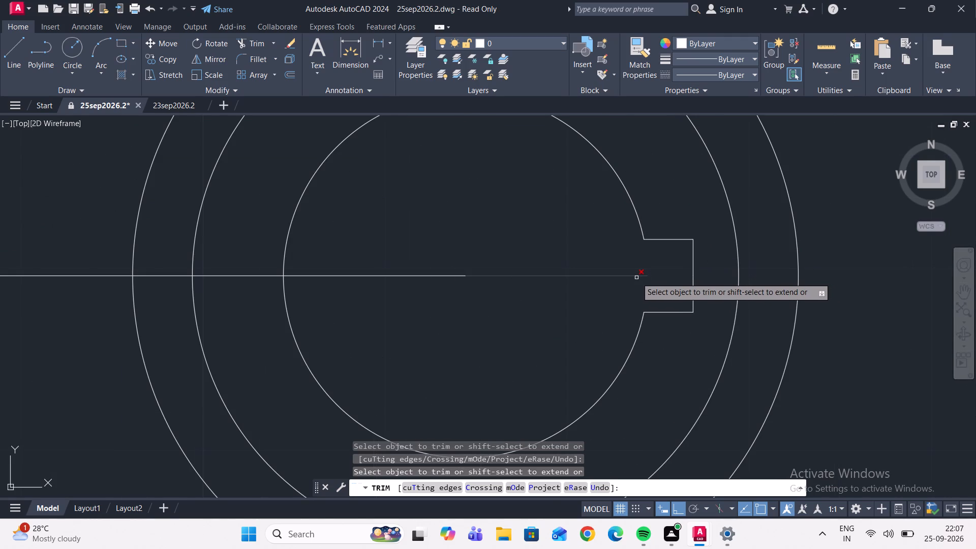
left_click(636, 278)
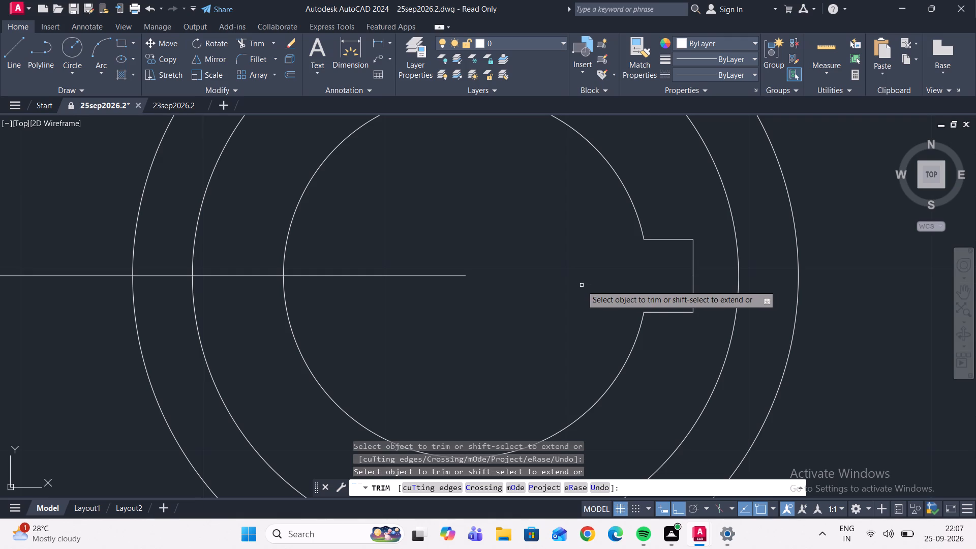
middle_click_drag(513, 264, 531, 276)
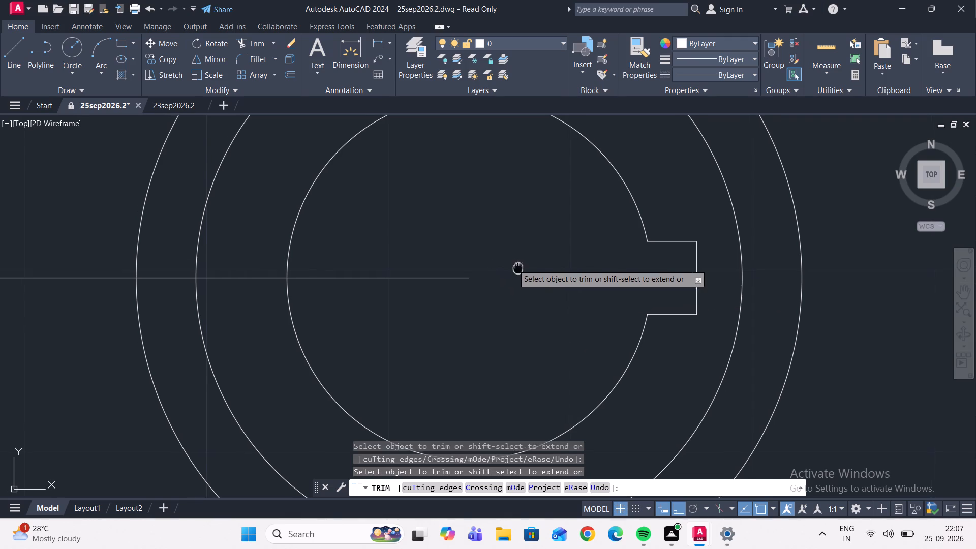
middle_click_drag(531, 276, 540, 281)
scroll(542, 279, "down", 7)
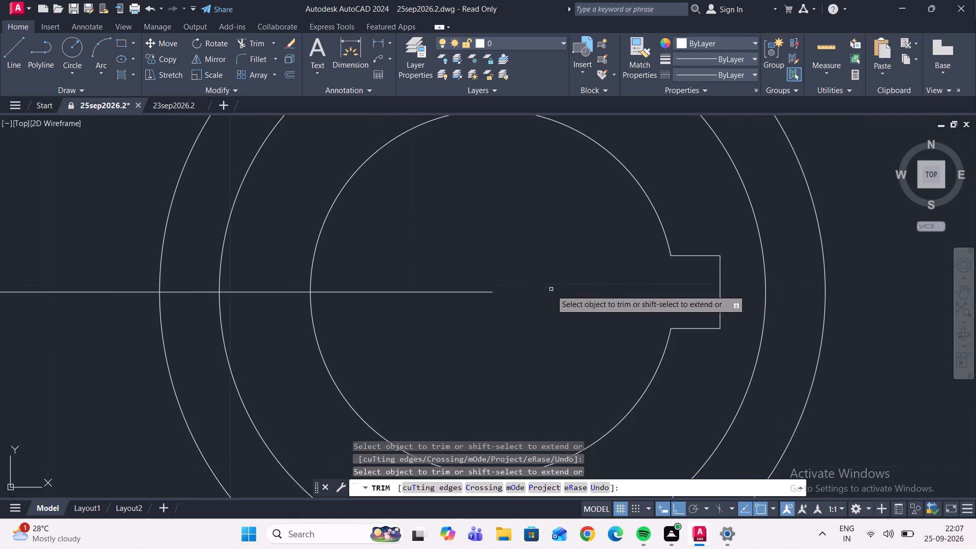
key("Escape")
Add a vertical linear dimension across the keyway's mouth, placed inside the inner circle.
scroll(550, 288, "down", 4)
scroll(551, 288, "up", 1)
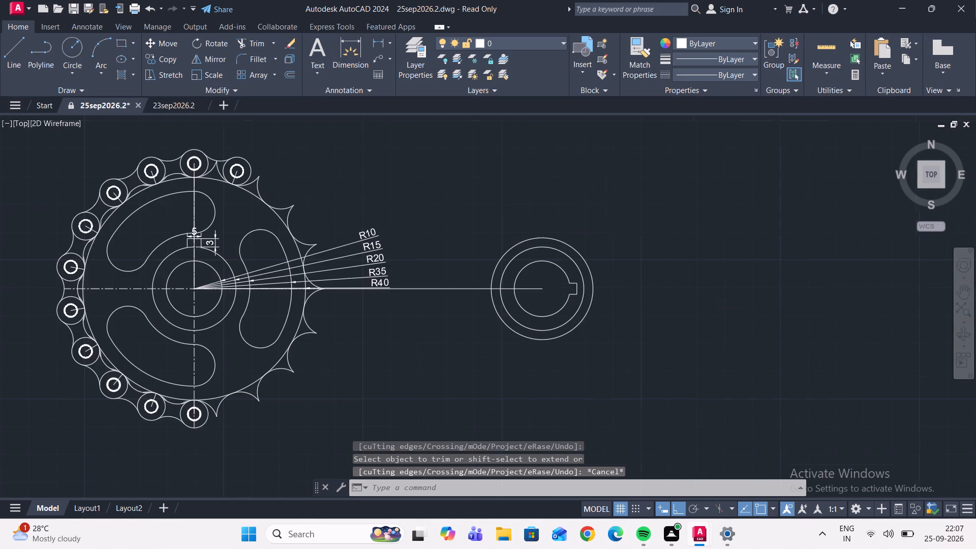
scroll(551, 288, "up", 1)
middle_click_drag(553, 289, 554, 296)
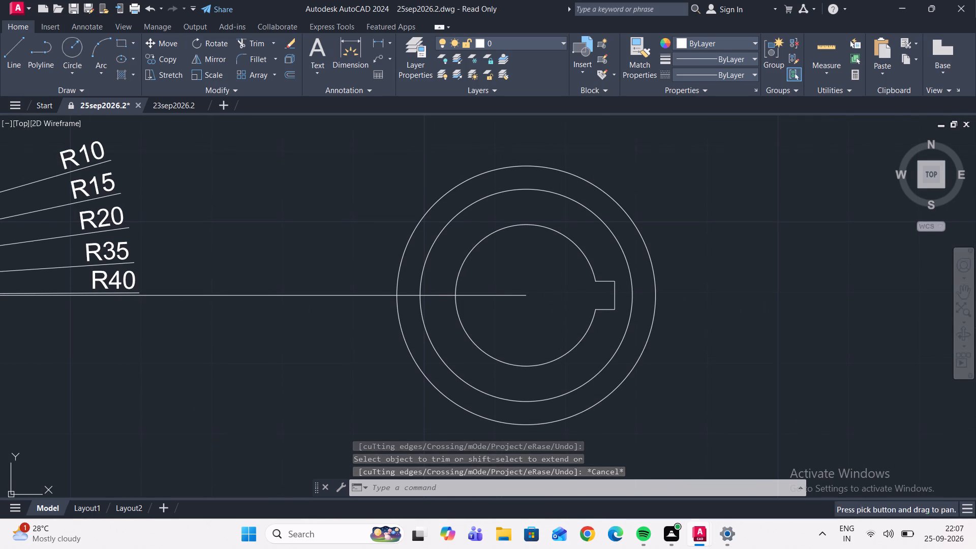
scroll(580, 294, "up", 1)
left_click(382, 46)
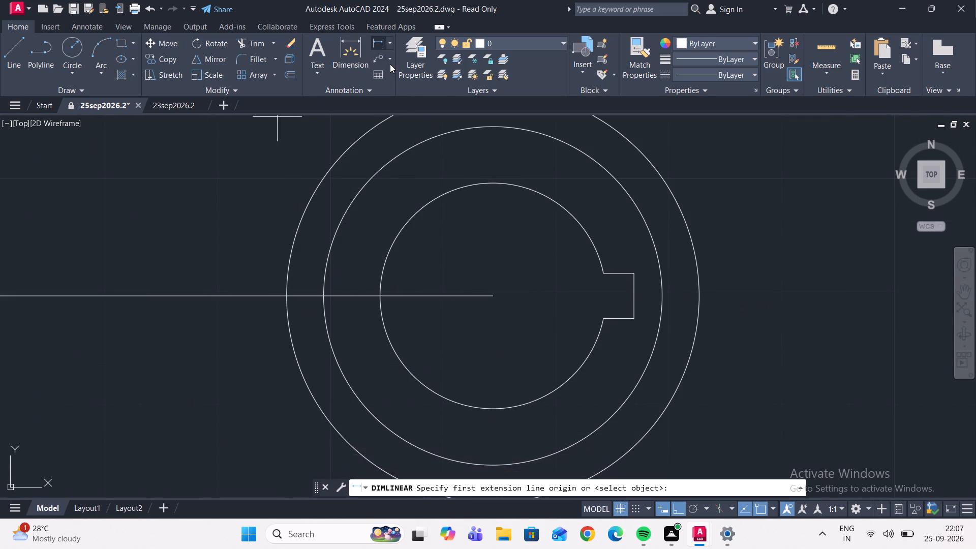
left_click(604, 273)
left_click(604, 317)
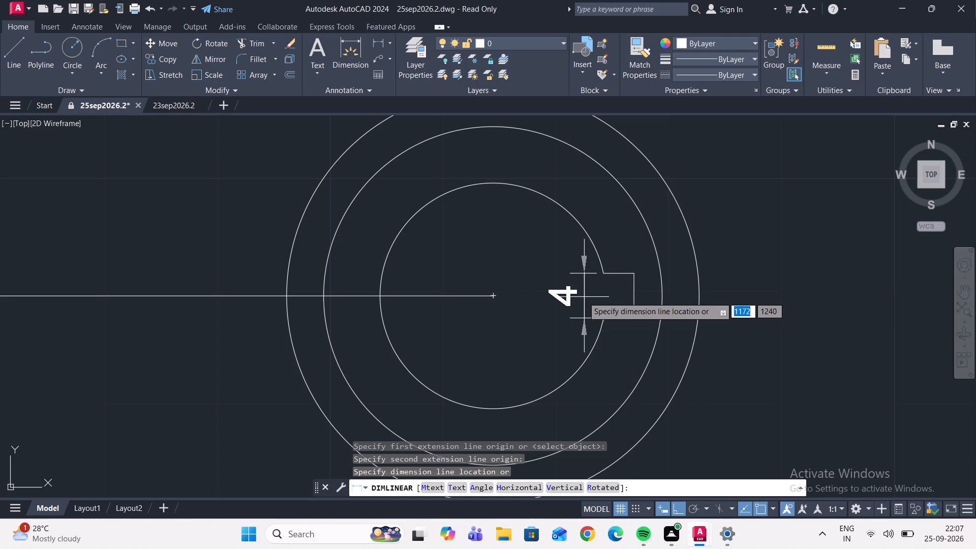
left_click(568, 298)
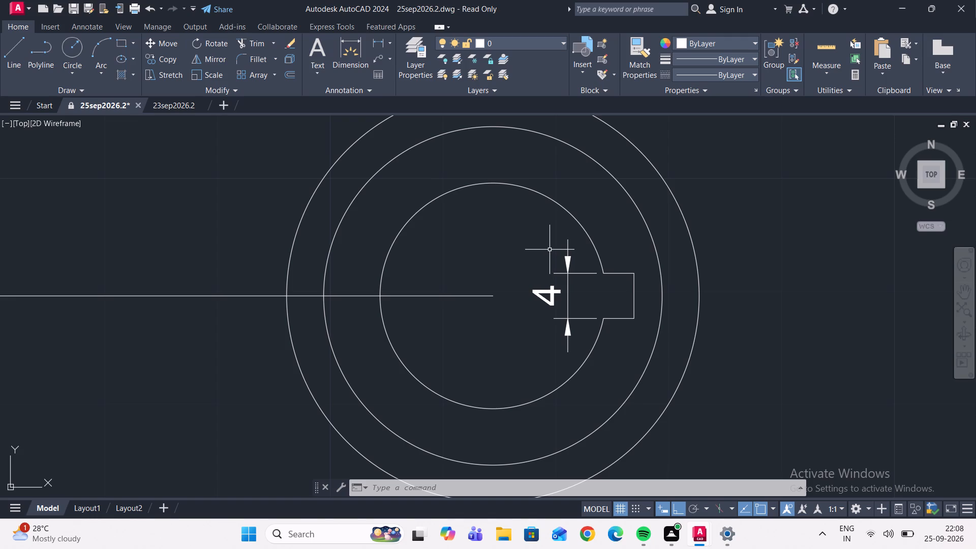
Draw a horizontal helper line from the circles' common centre to the midpoint of the keyway's outer edge.
scroll(501, 377, "up", 1)
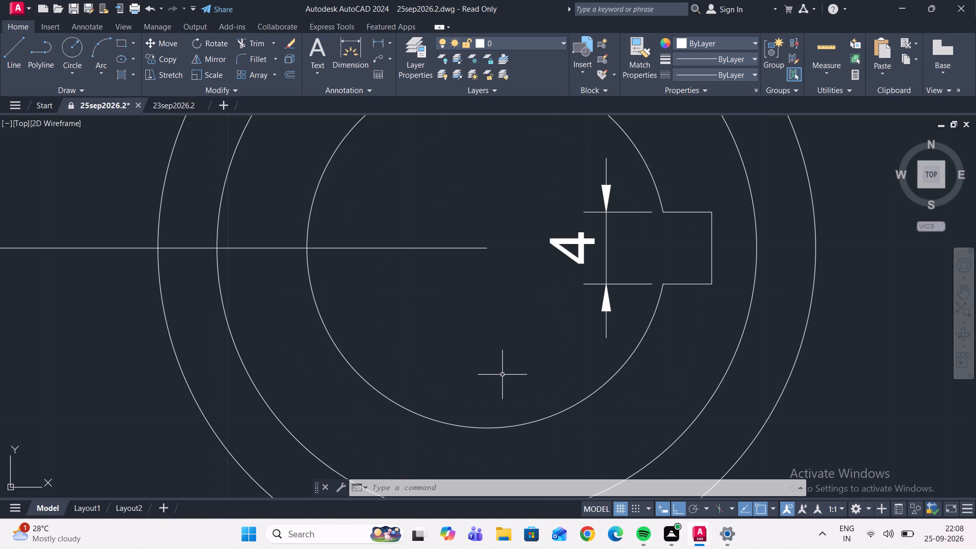
scroll(516, 360, "down", 2)
middle_click_drag(517, 352, 519, 354)
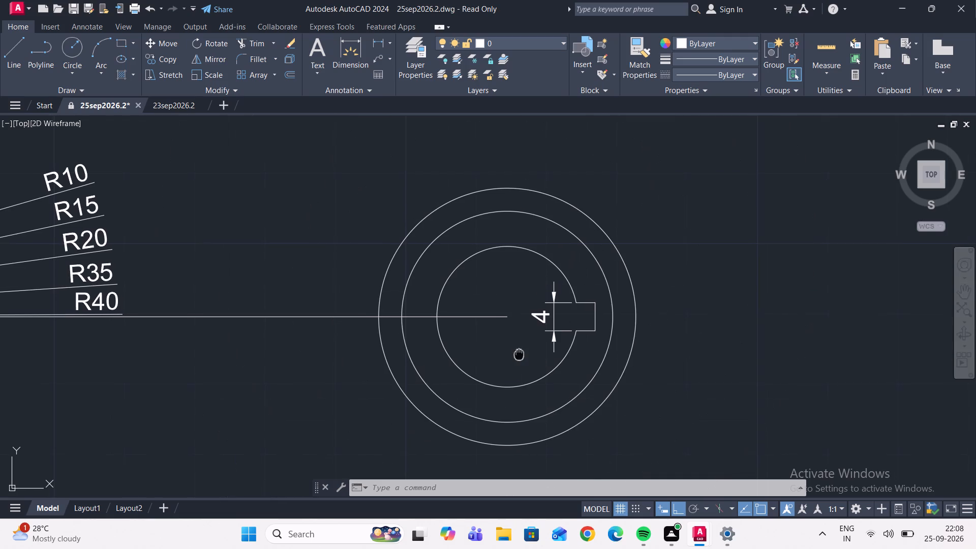
middle_click_drag(519, 354, 506, 357)
scroll(512, 356, "down", 1)
middle_click(512, 357)
scroll(512, 357, "up", 1)
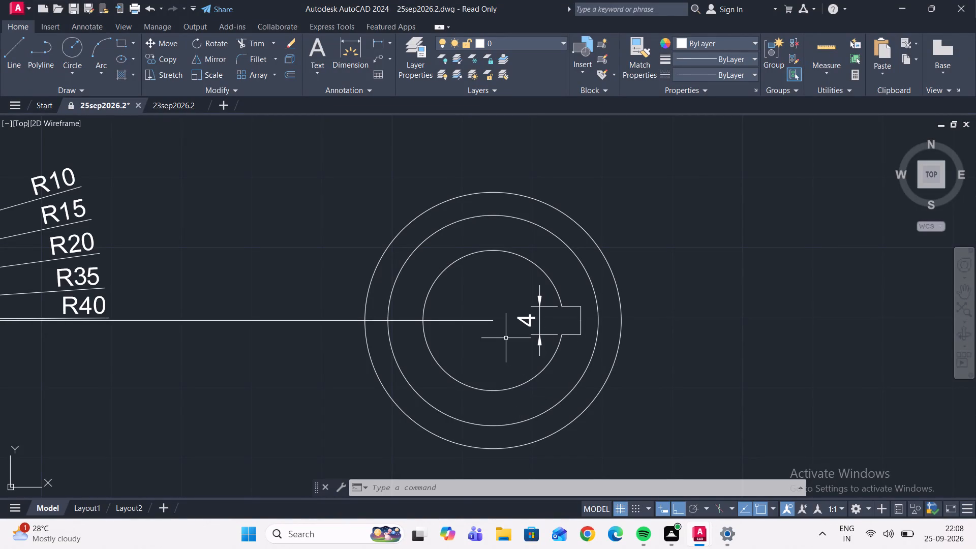
scroll(553, 316, "up", 2)
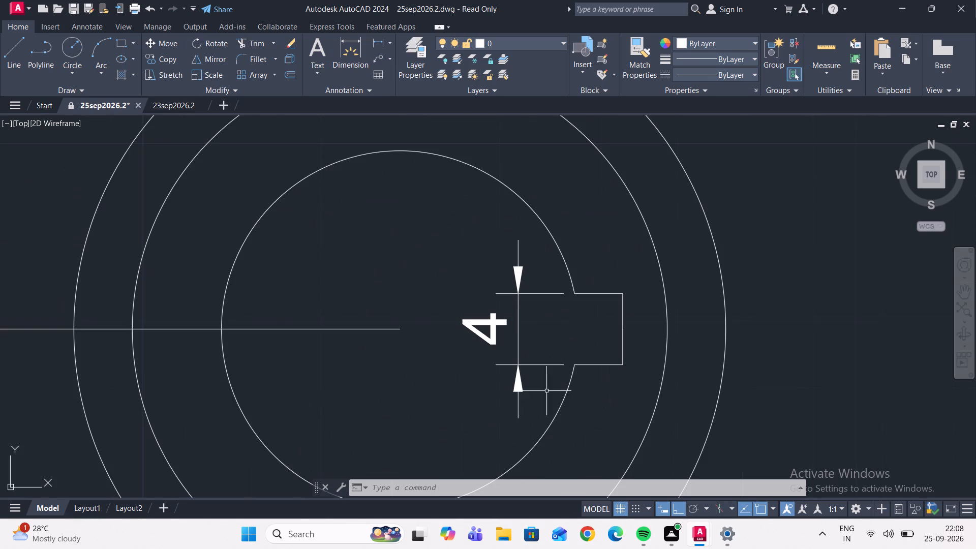
left_click(381, 47)
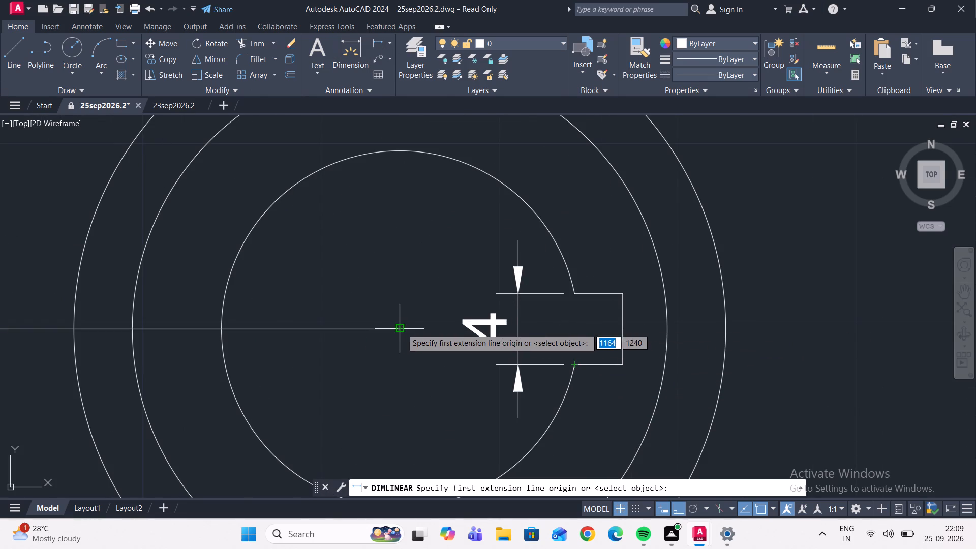
left_click(12, 53)
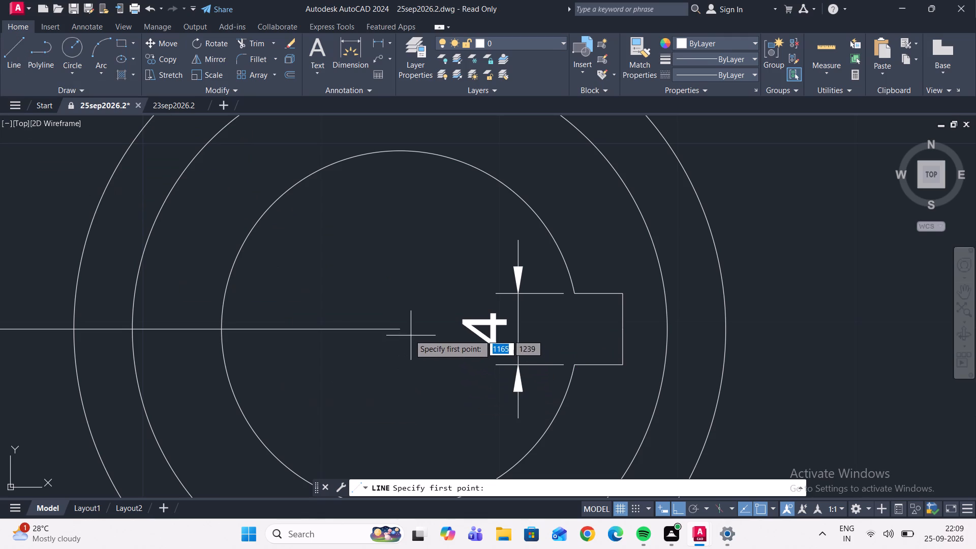
left_click(400, 329)
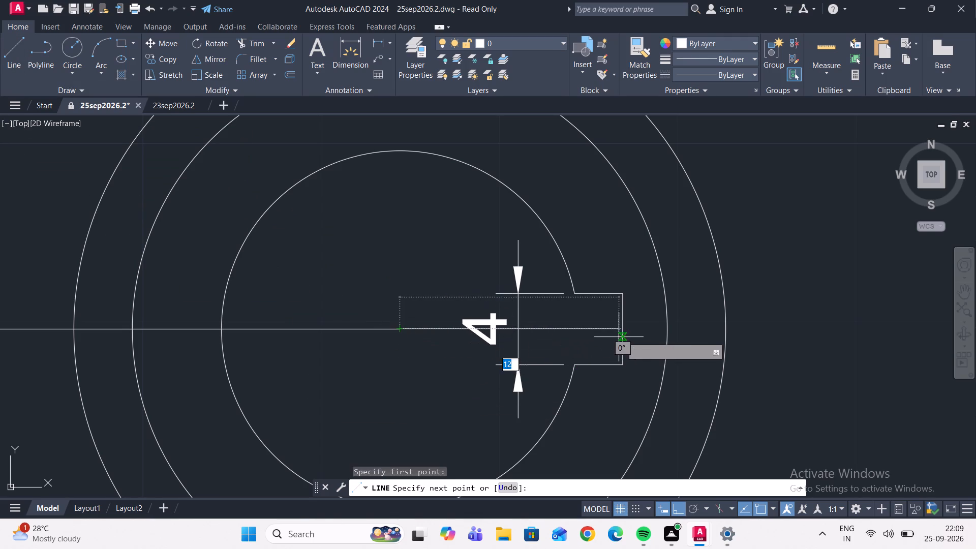
left_click(625, 331)
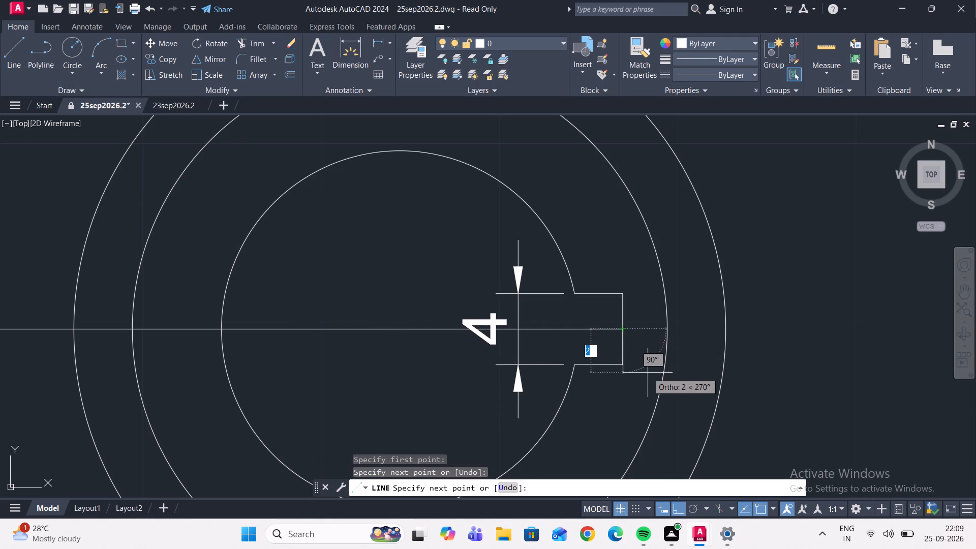
key("Escape")
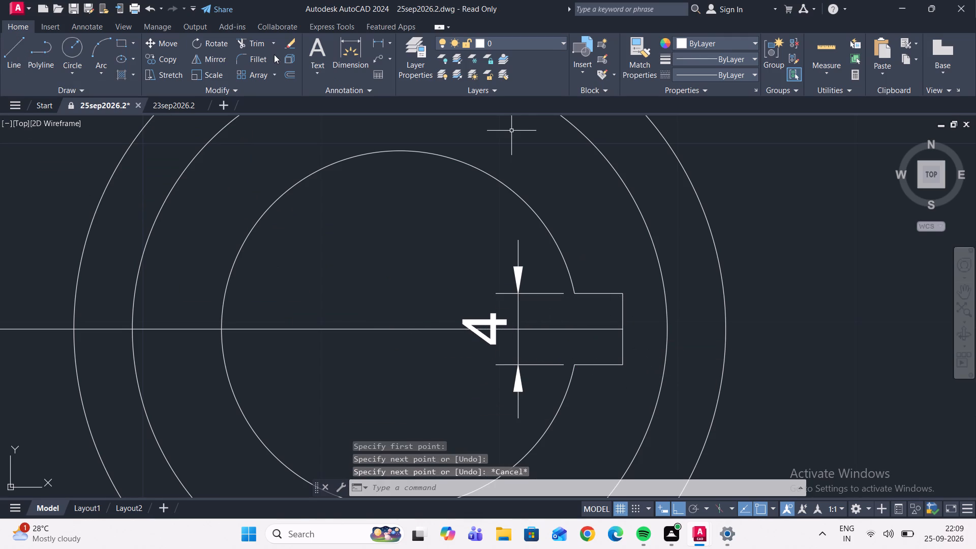
Extend the inner circle's upper arc across the keyway mouth to the horizontal helper line.
left_click(274, 46)
left_click(283, 88)
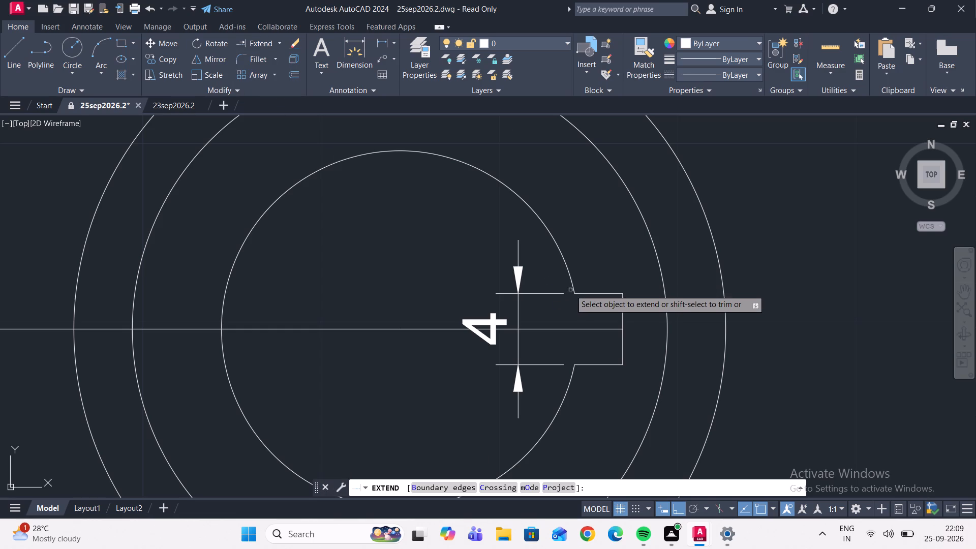
left_click(572, 282)
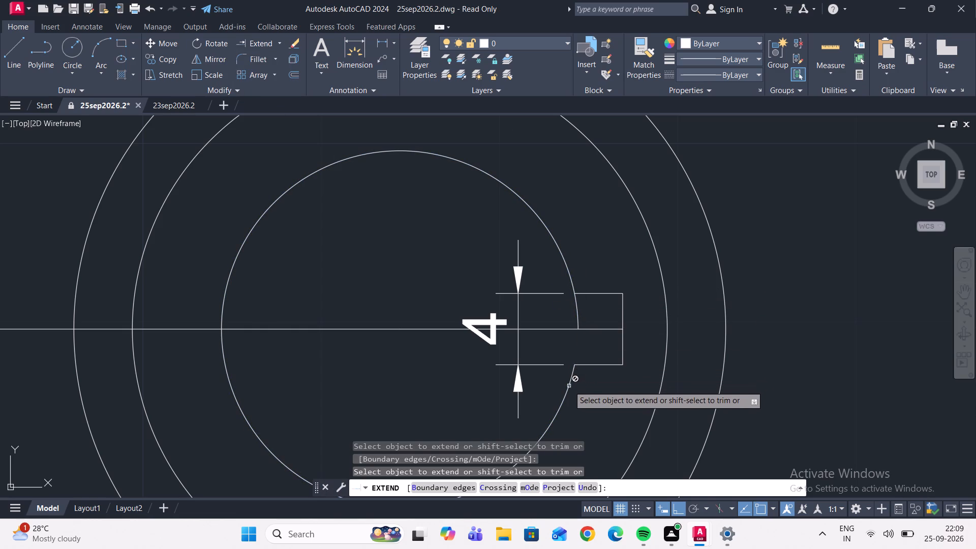
key("Escape")
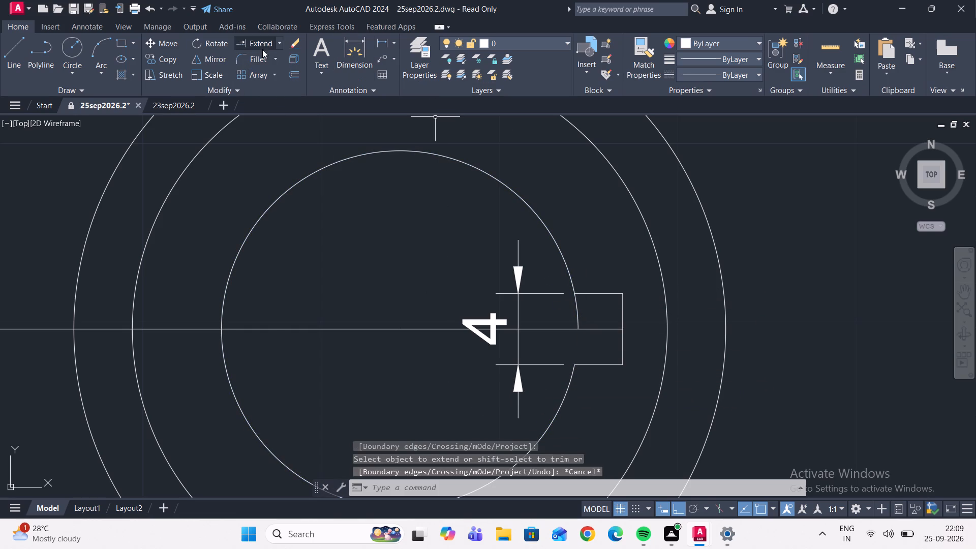
Trim the part of the helper line between the extended arc and the keyway's outer edge.
left_click(278, 49)
left_click(274, 67)
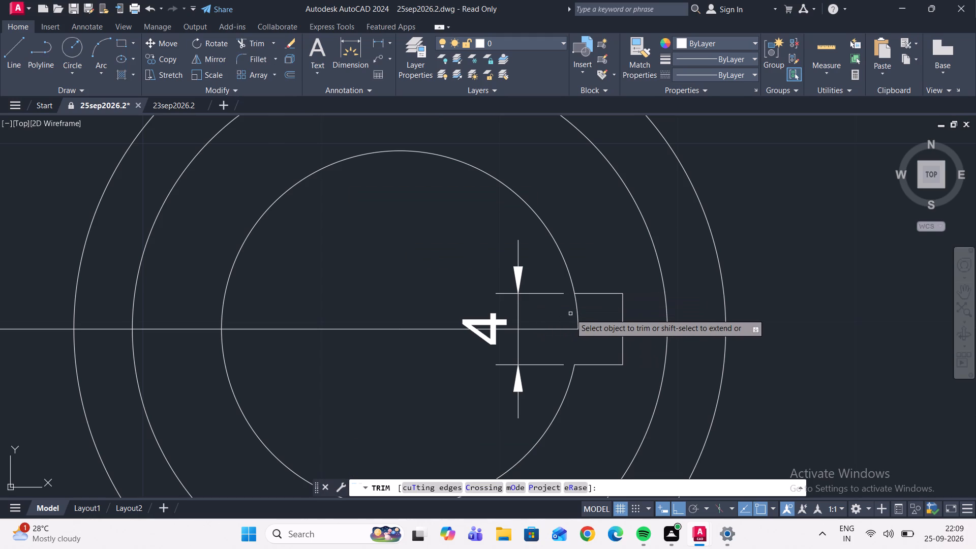
left_click(591, 330)
key("Escape")
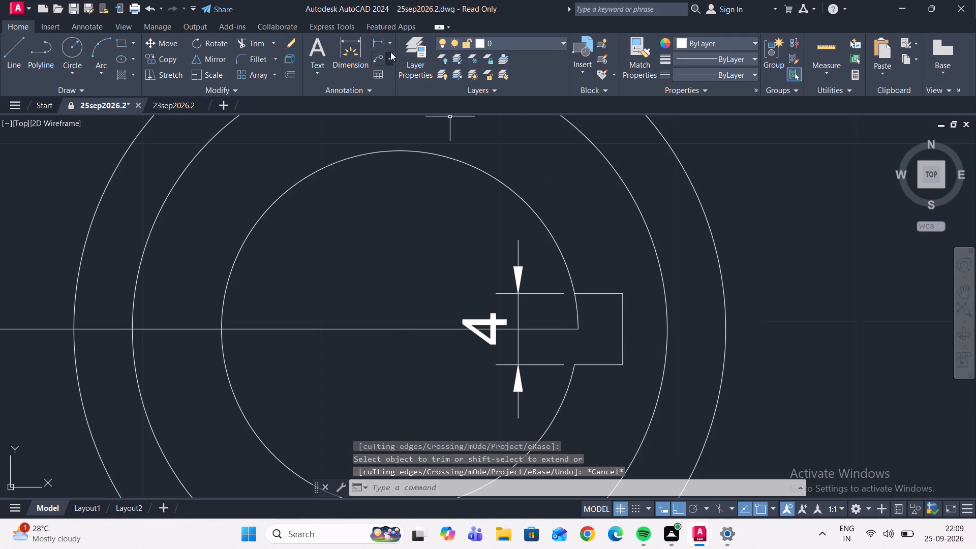
Add a horizontal linear dimension for the keyway's depth, from the extended arc's end to the outer edge, placed above the keyway.
left_click(376, 41)
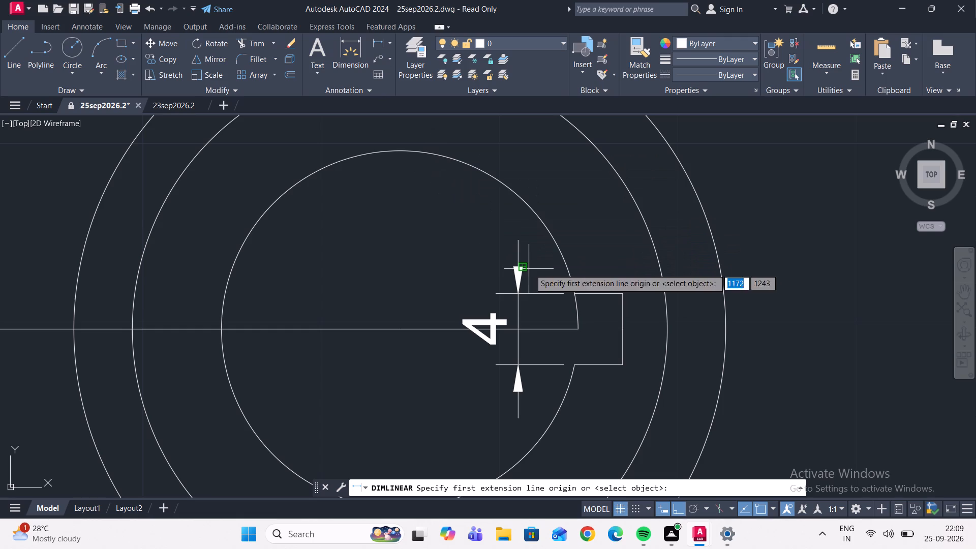
scroll(577, 324, "up", 2)
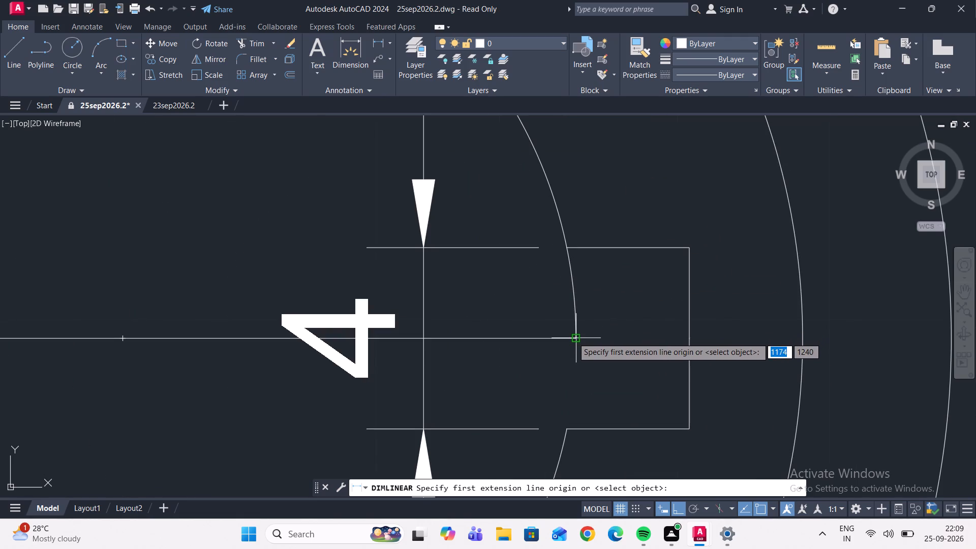
left_click(573, 338)
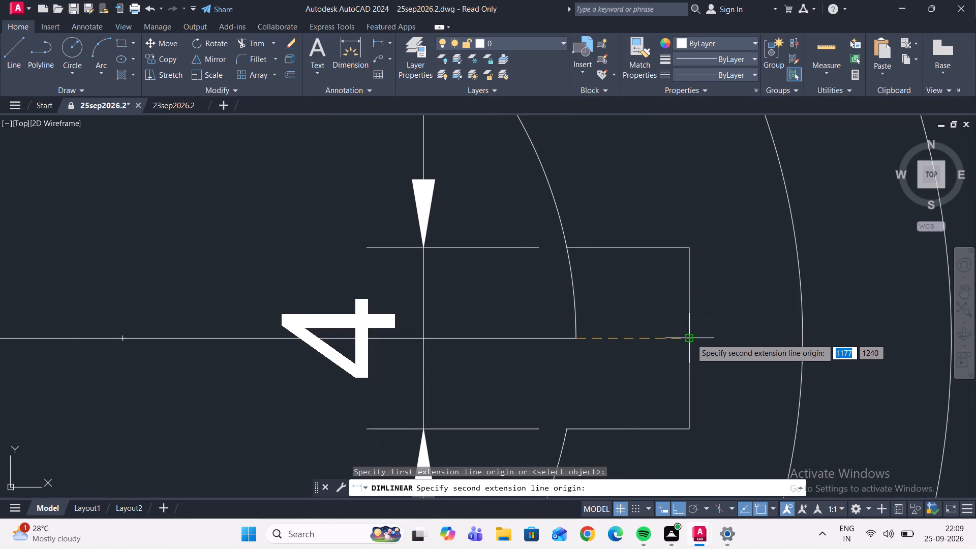
left_click(691, 339)
left_click(660, 202)
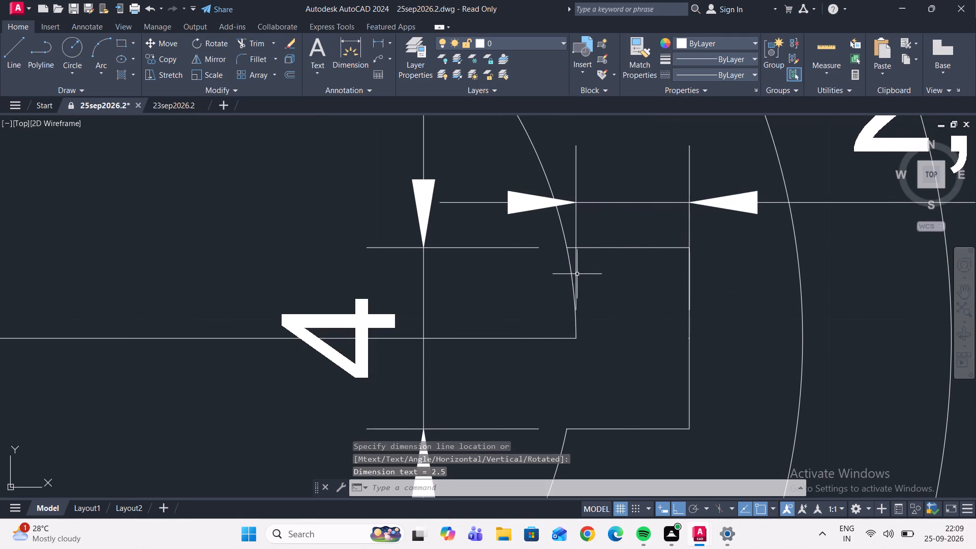
Trim away the extended piece of the inner circle's arc inside the keyway mouth.
left_click(252, 42)
scroll(562, 268, "up", 2)
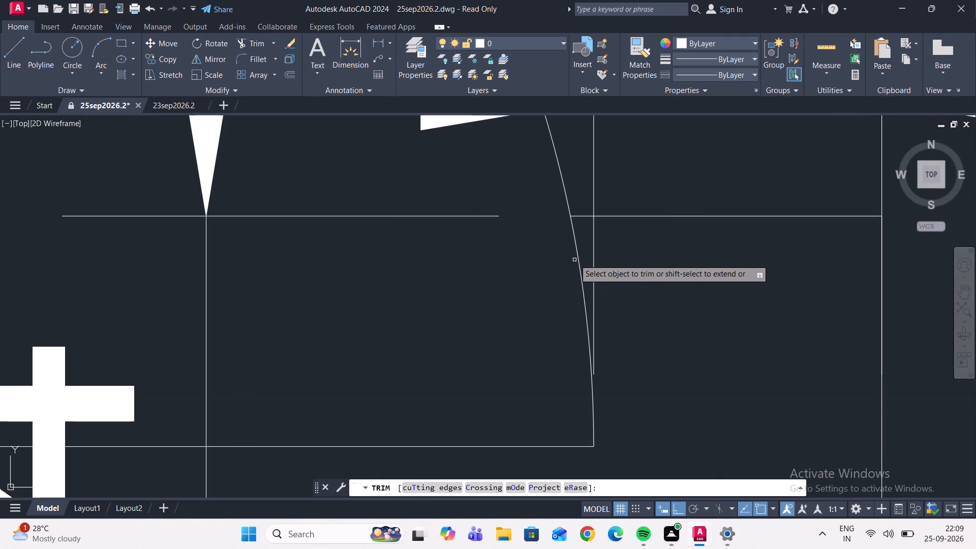
left_click_drag(581, 250, 553, 274)
scroll(553, 274, "down", 2)
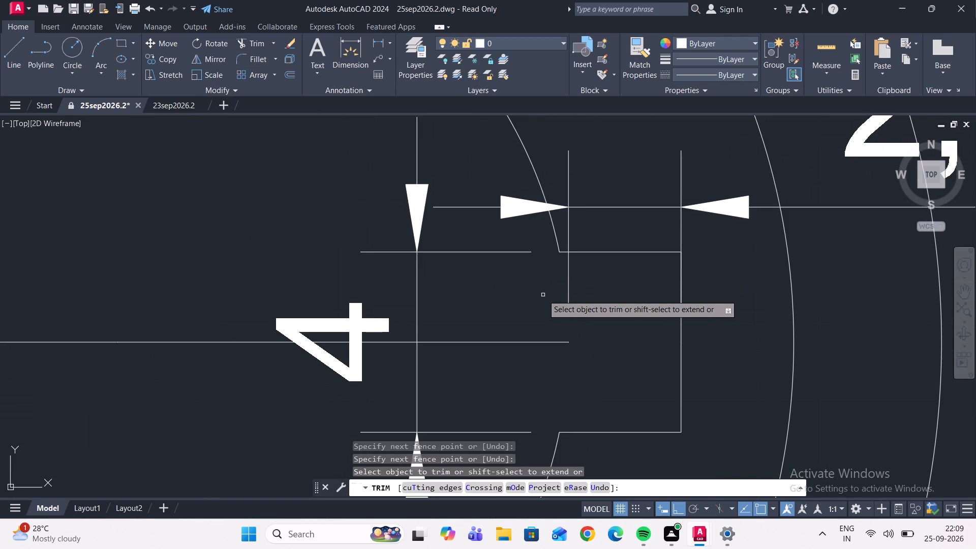
scroll(543, 295, "down", 1)
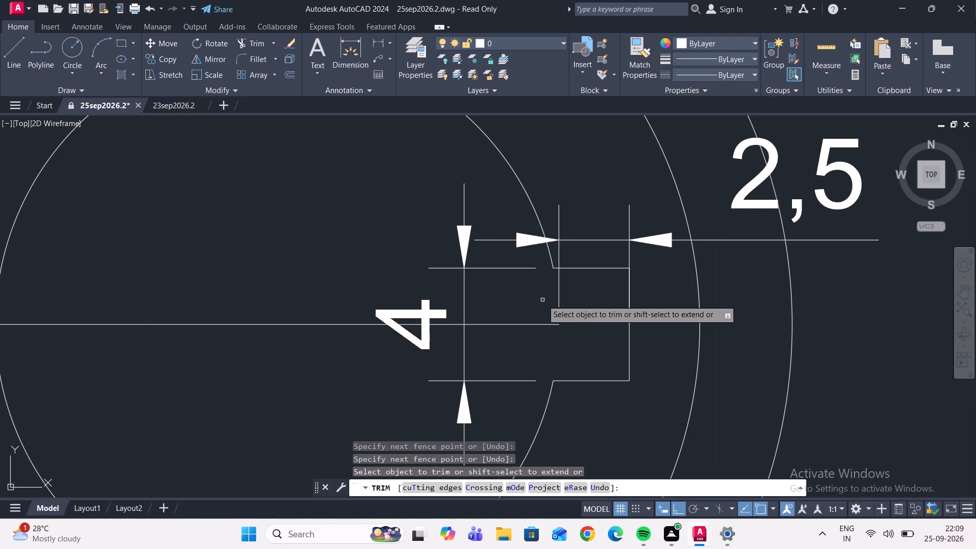
scroll(544, 297, "down", 1)
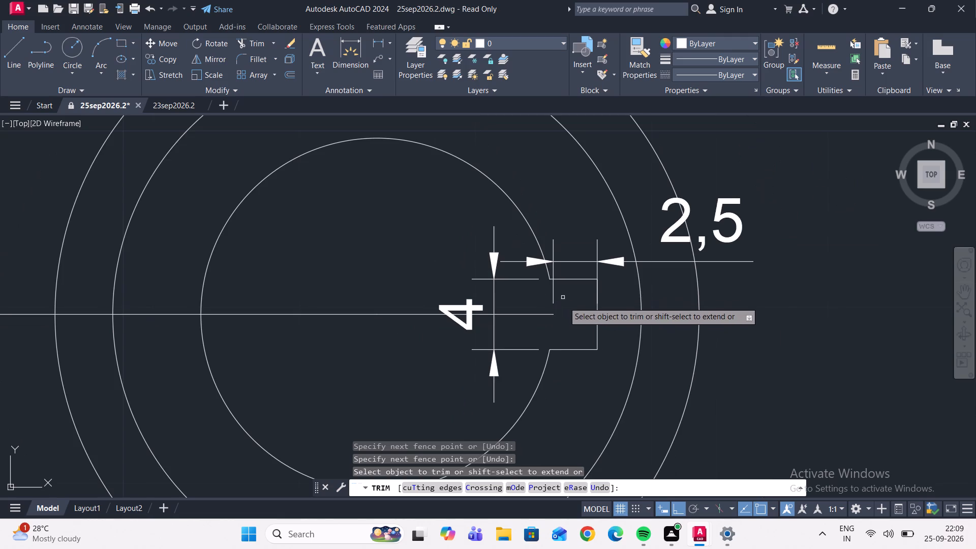
middle_click(576, 316)
key("Escape")
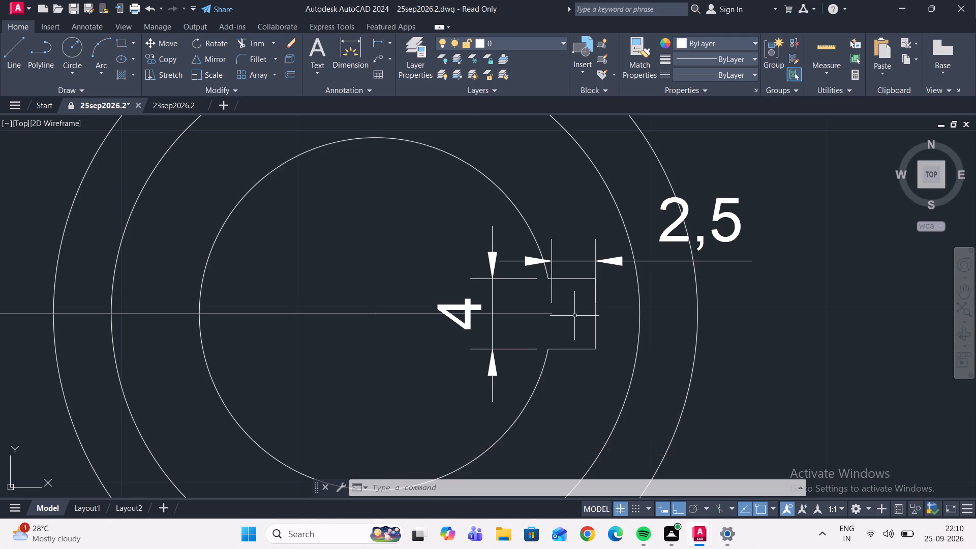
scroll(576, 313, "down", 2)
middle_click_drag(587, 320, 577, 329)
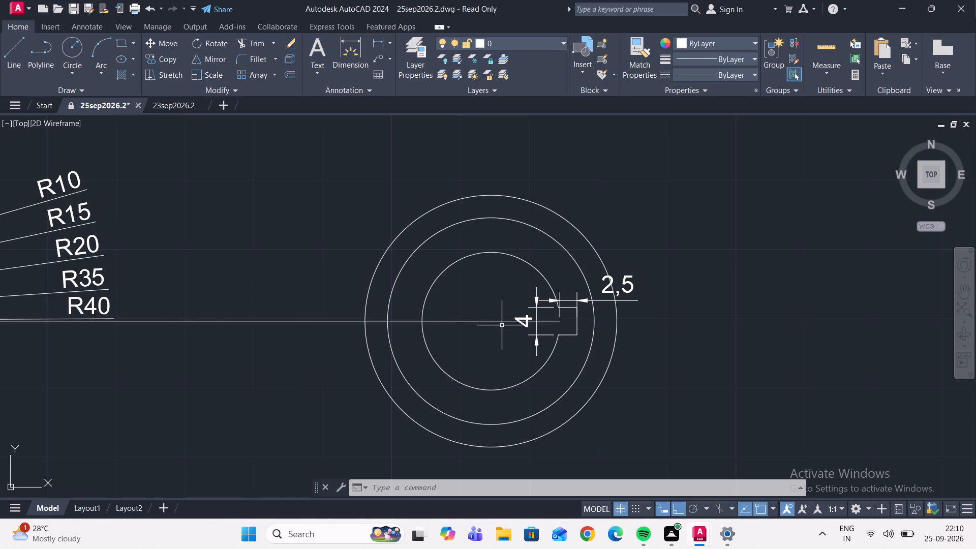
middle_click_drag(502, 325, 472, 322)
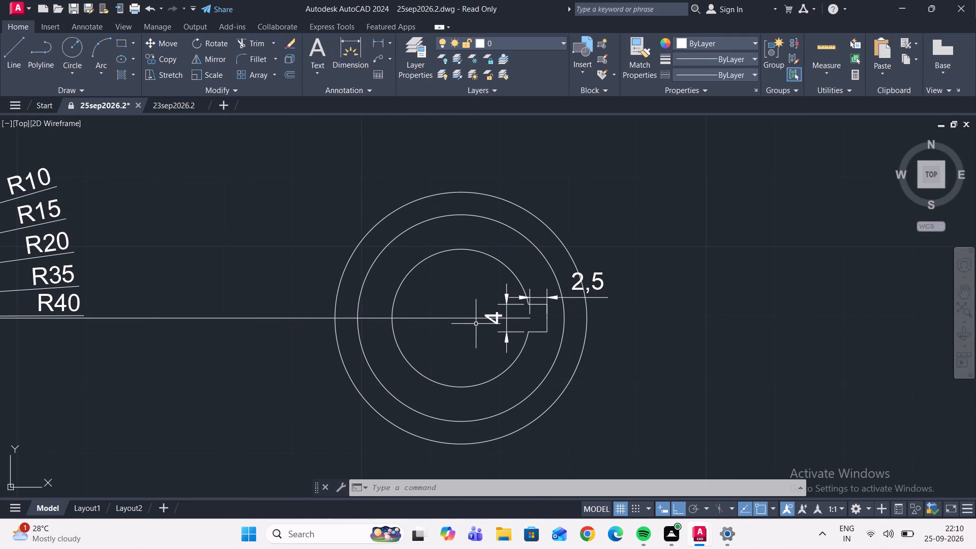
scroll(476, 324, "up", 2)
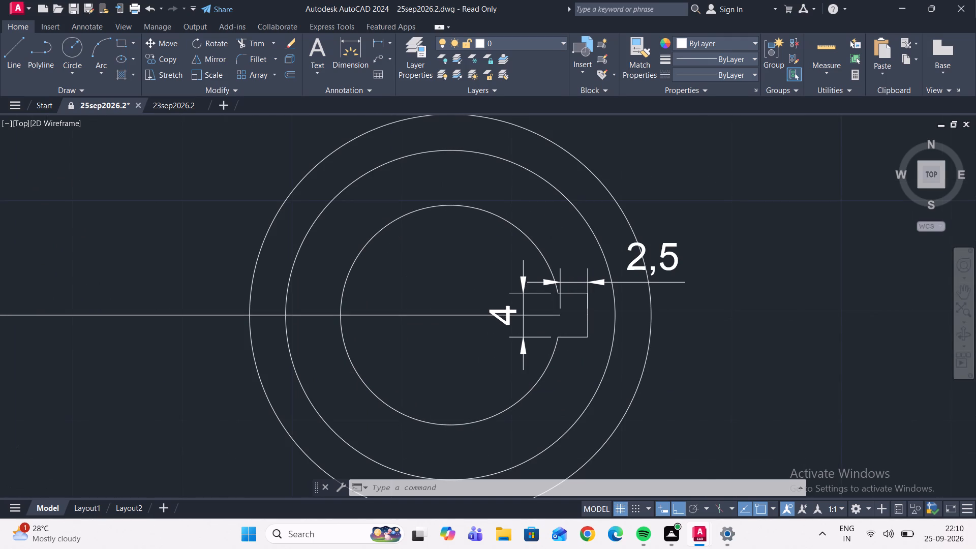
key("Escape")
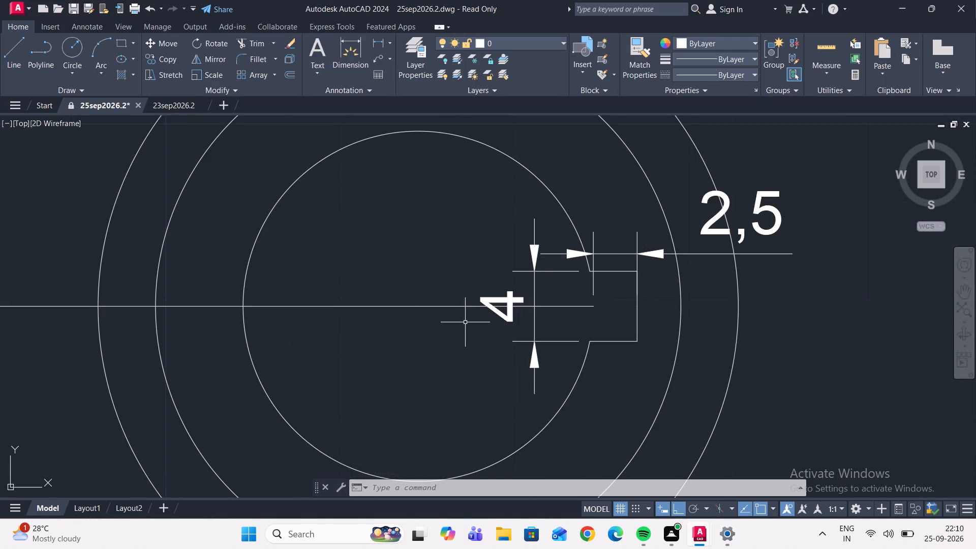
Draw a vertical line from the keyed feature's centre up to the top of its outermost circle.
scroll(462, 295, "down", 2)
middle_click_drag(462, 293, 479, 304)
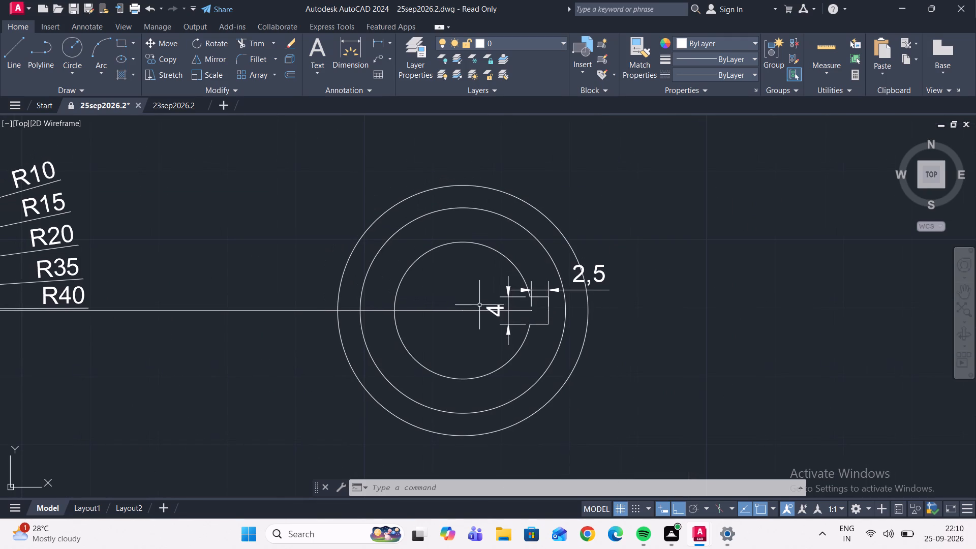
middle_click_drag(479, 292, 475, 329)
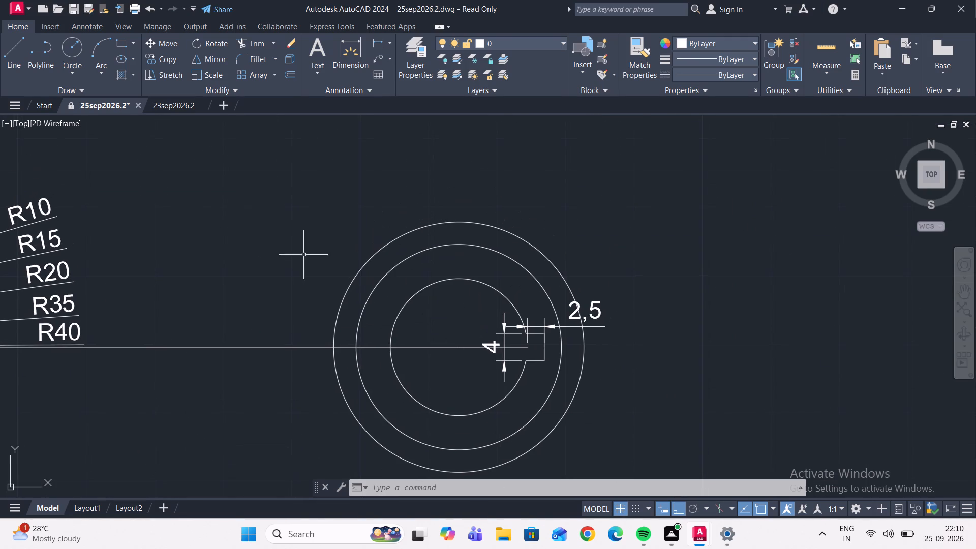
left_click(9, 59)
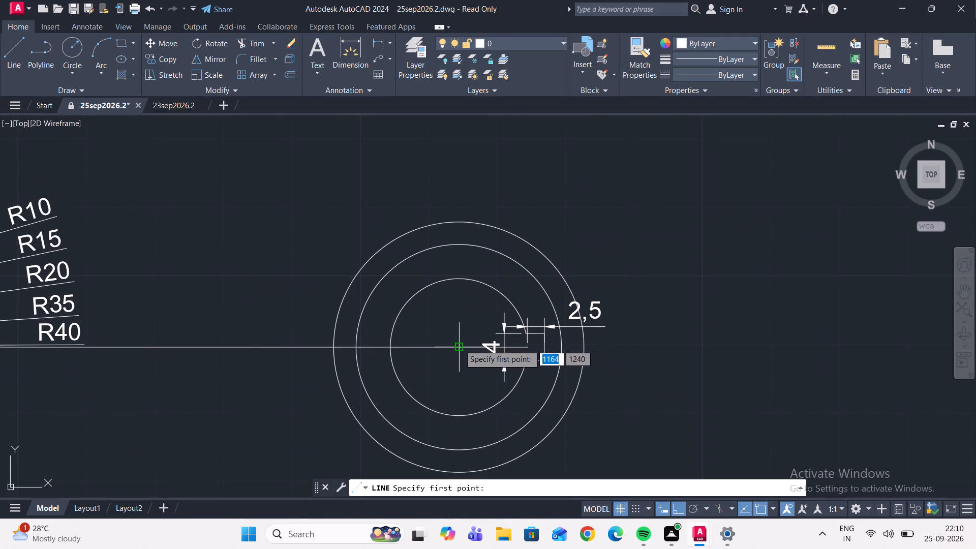
left_click(459, 345)
scroll(463, 211, "up", 1)
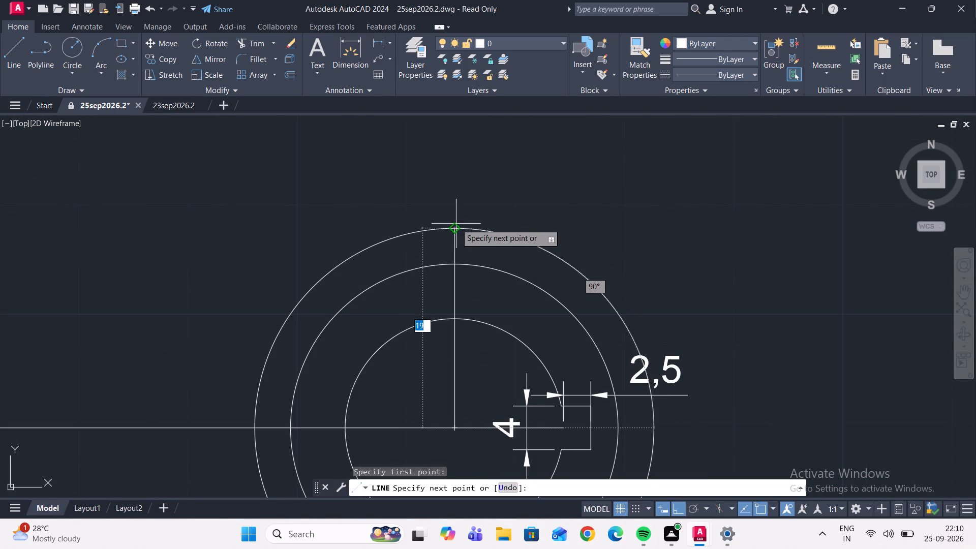
left_click(455, 226)
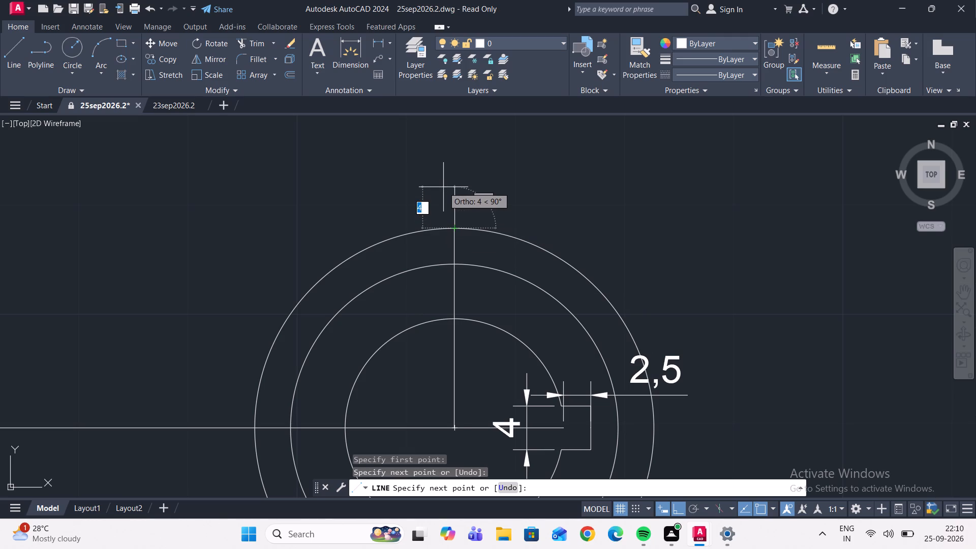
key("Escape")
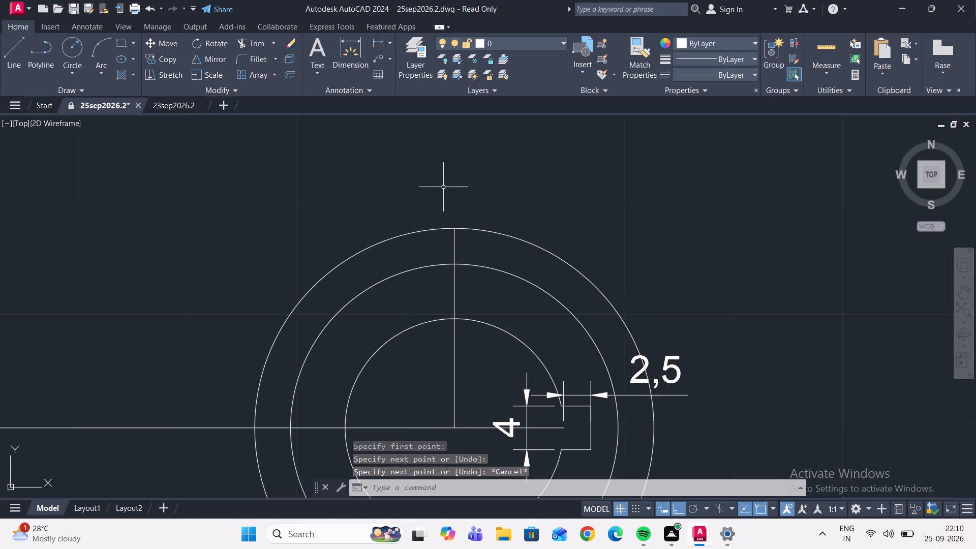
Draw a vertical line from the keyed feature's centre down to just beyond the bottom of its outermost circle.
scroll(443, 187, "down", 1)
left_click(19, 58)
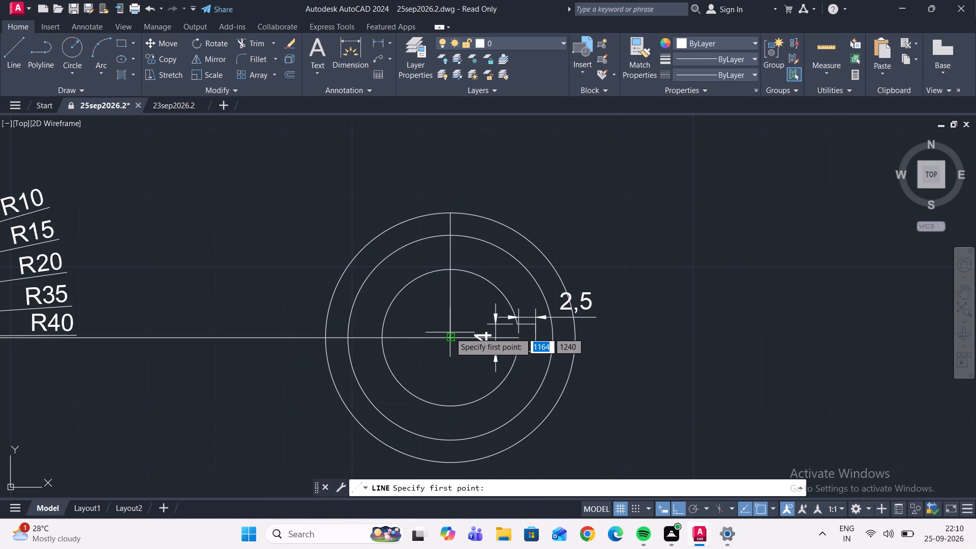
scroll(448, 338, "up", 2)
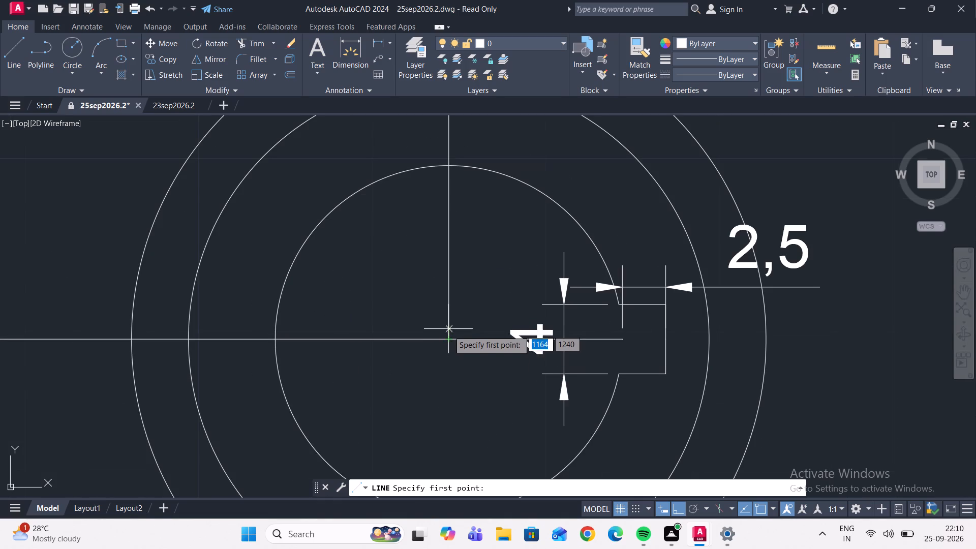
left_click(448, 340)
scroll(444, 335, "down", 3)
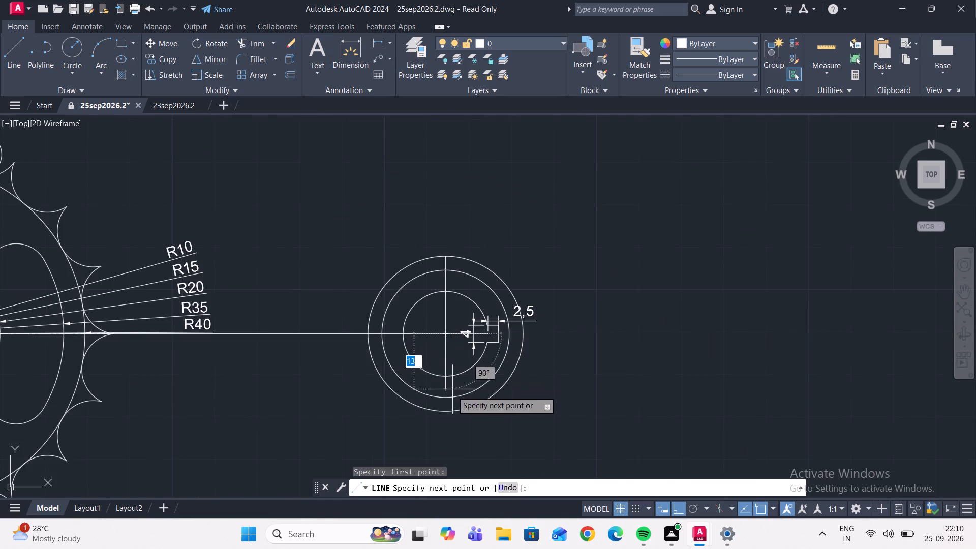
scroll(442, 414, "up", 2)
left_click(446, 420)
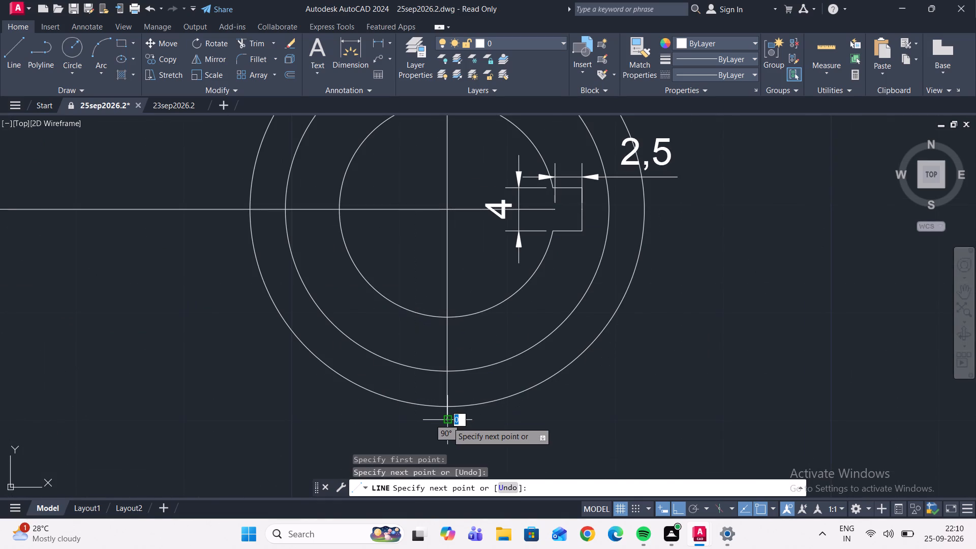
key("Escape")
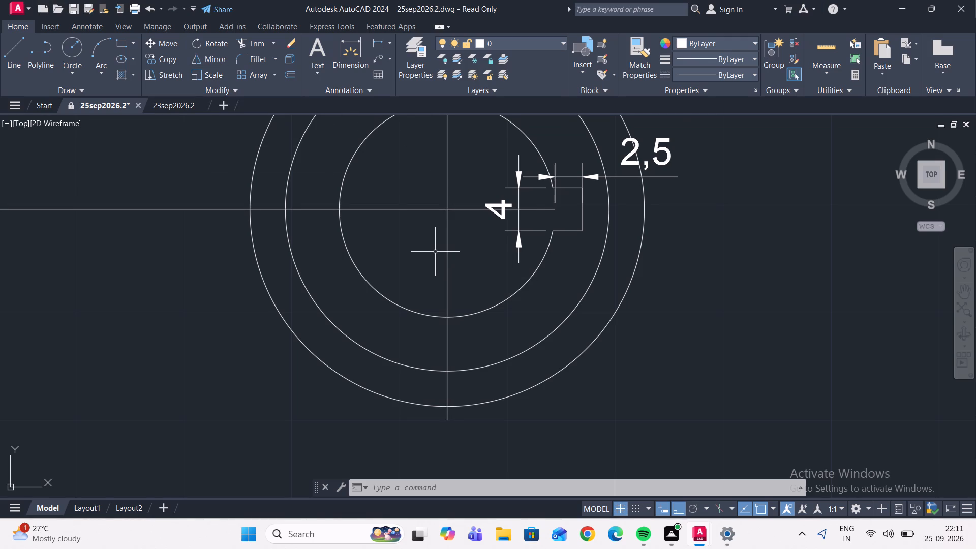
Draw an 8.5 long vertical line upward from the top of the keyed feature's outermost circle.
scroll(434, 261, "down", 1)
middle_click_drag(434, 262, 423, 268)
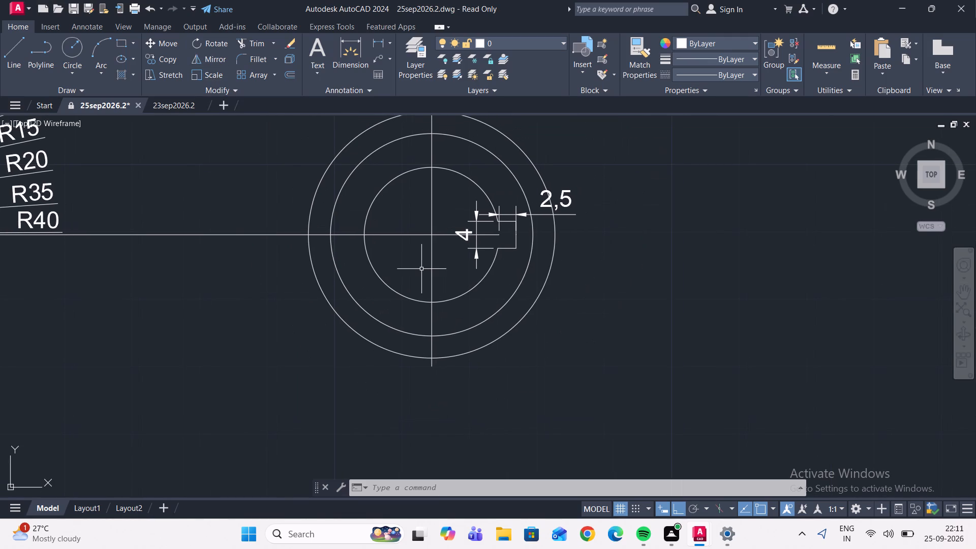
middle_click_drag(430, 266, 418, 343)
middle_click_drag(305, 204, 337, 245)
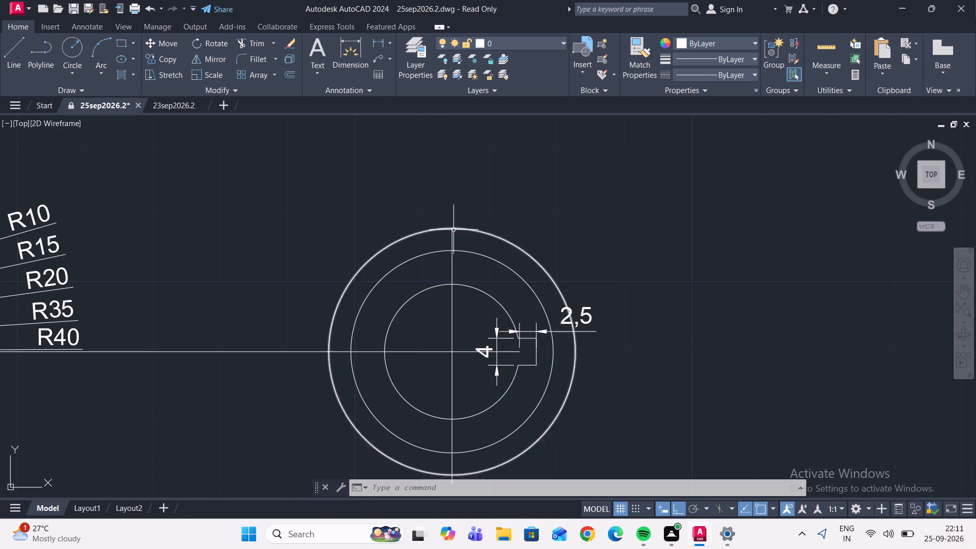
left_click(74, 56)
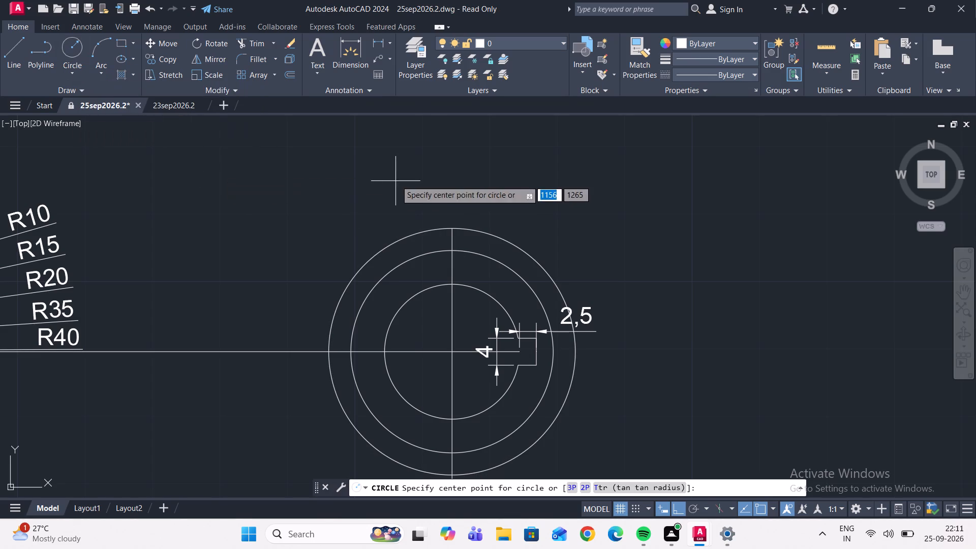
left_click(24, 70)
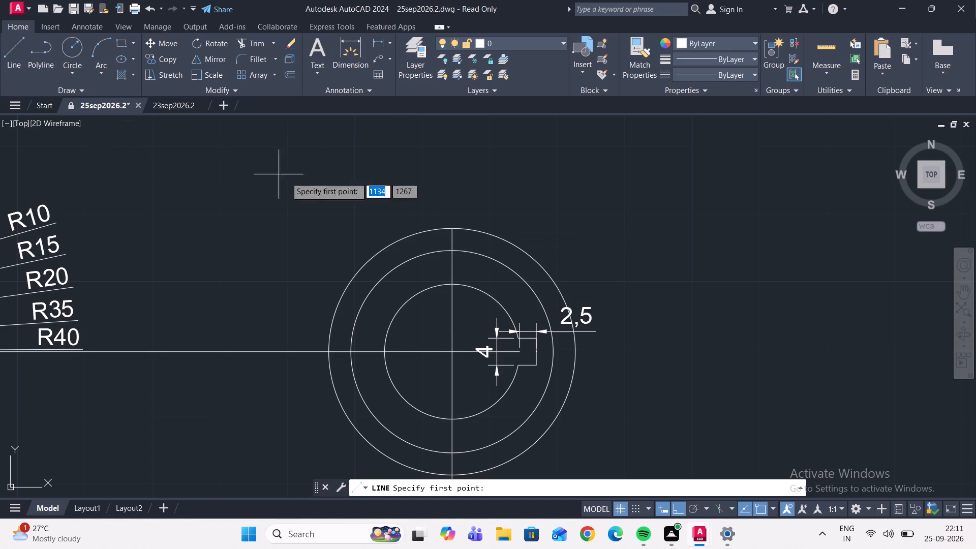
scroll(453, 231, "up", 2)
left_click(447, 223)
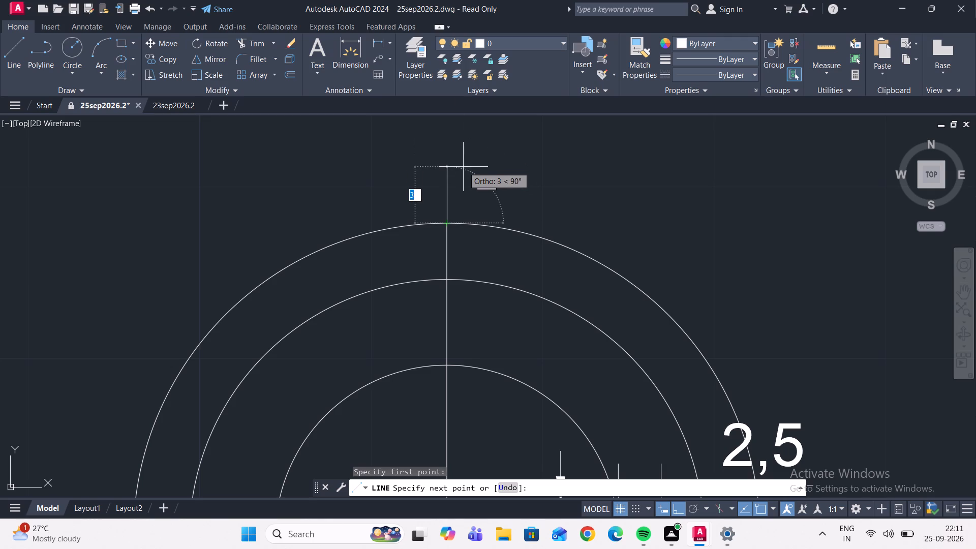
type("8.5")
key("Return")
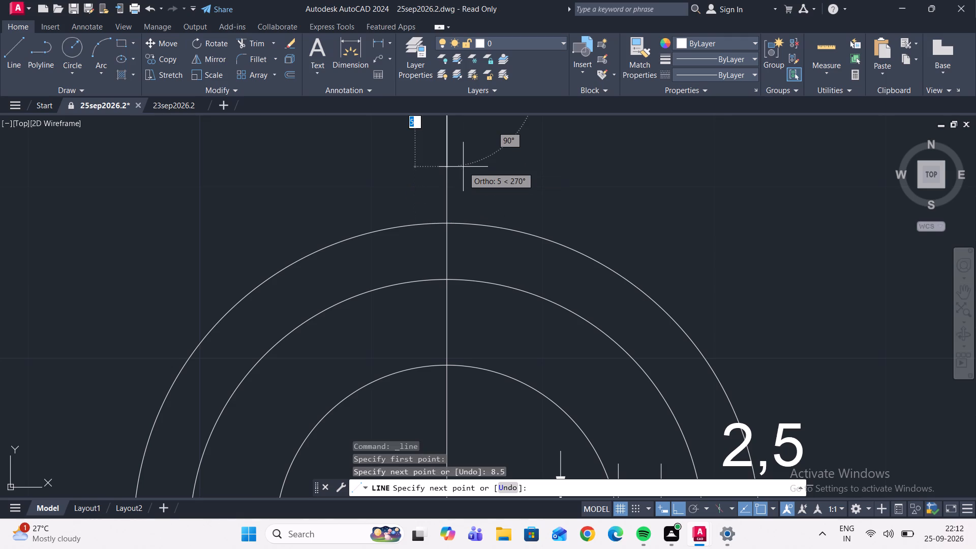
scroll(463, 167, "down", 2)
middle_click_drag(463, 168, 462, 190)
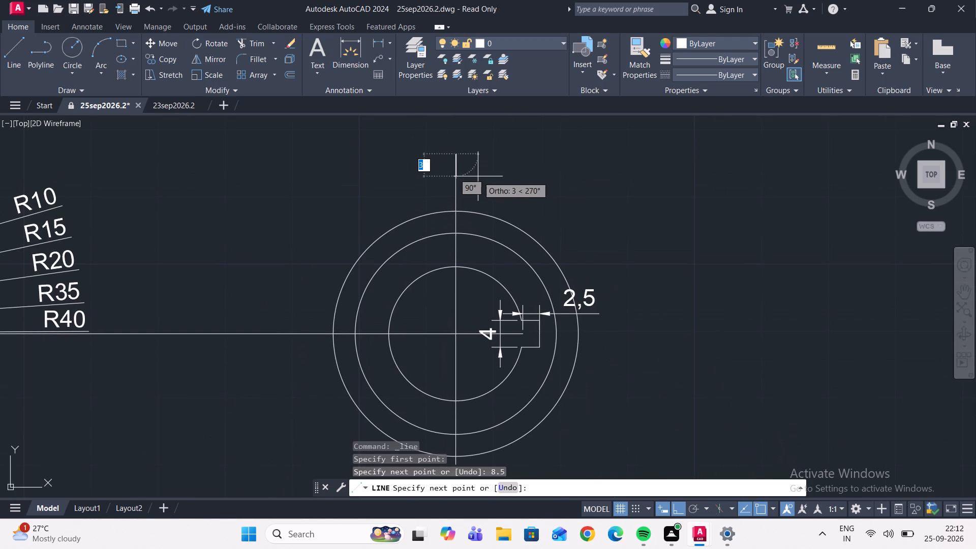
key("Escape")
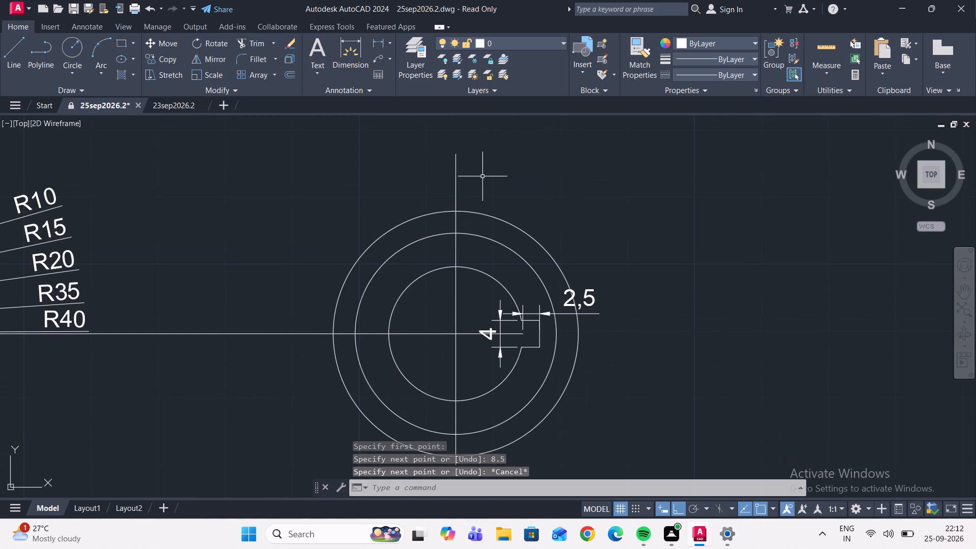
Draw a circle centred on the 8.5 line's upper end, with its radius reaching the top of the outermost circle.
left_click(80, 46)
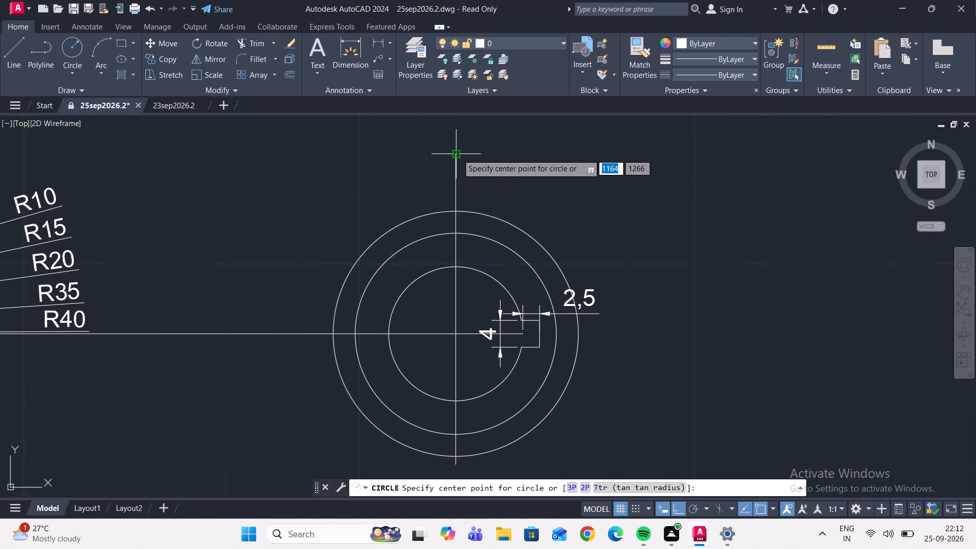
scroll(457, 154, "up", 2)
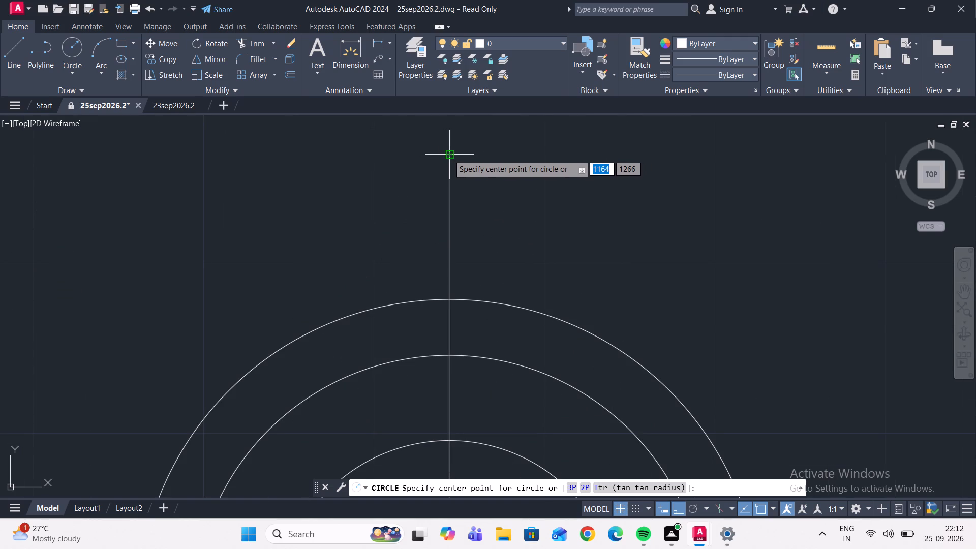
left_click(448, 155)
left_click(451, 301)
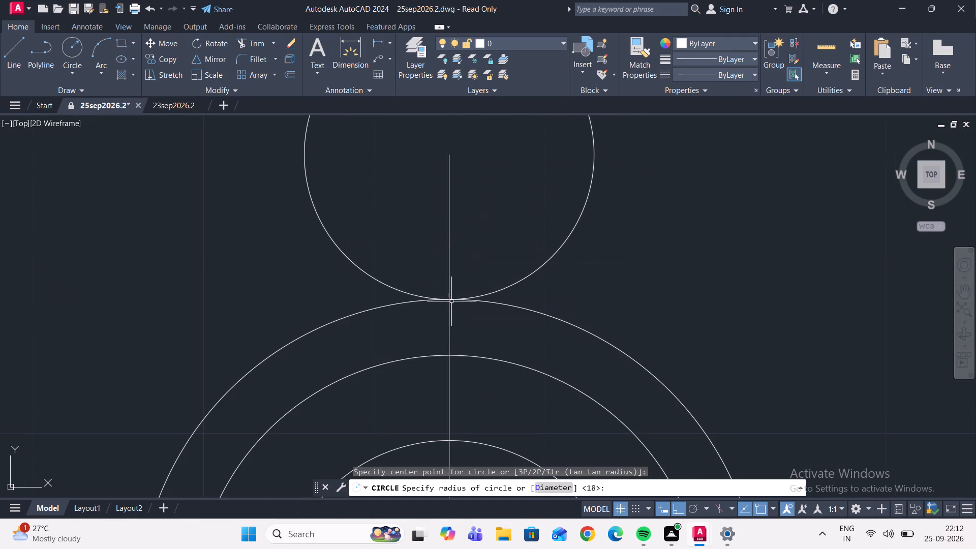
scroll(524, 270, "down", 2)
middle_click_drag(588, 285, 584, 278)
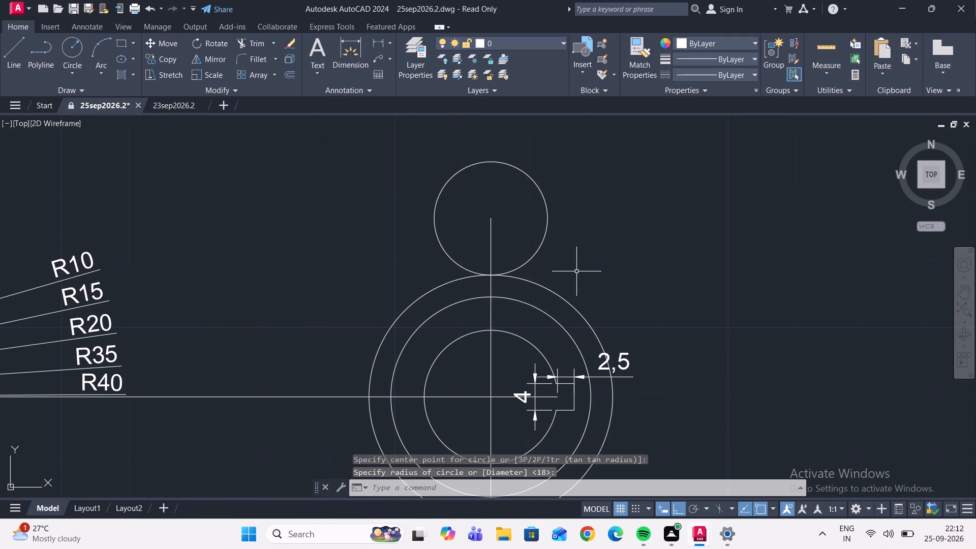
Start a polar array of the circle above the keyed feature, centred on the keyed feature's centre.
left_click_drag(576, 271, 574, 265)
left_click(535, 231)
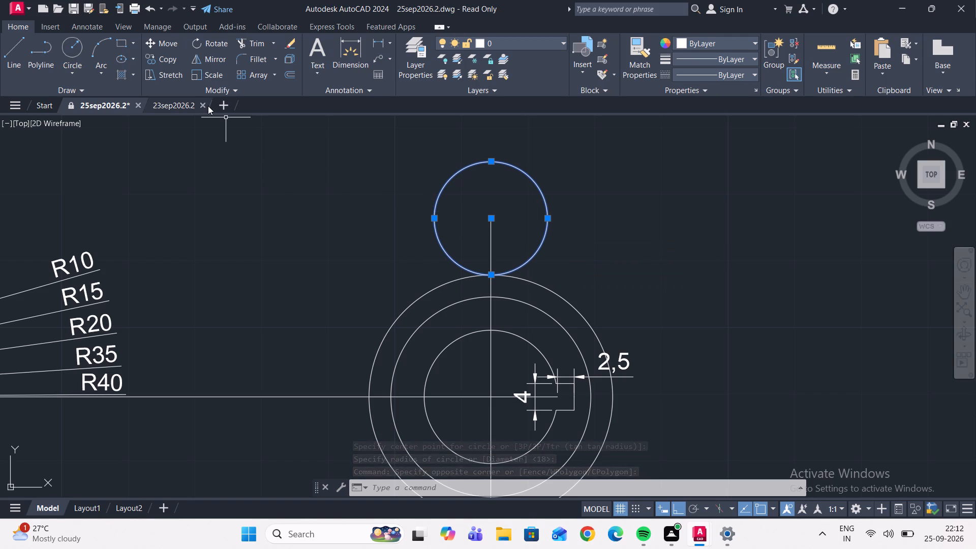
type("arr")
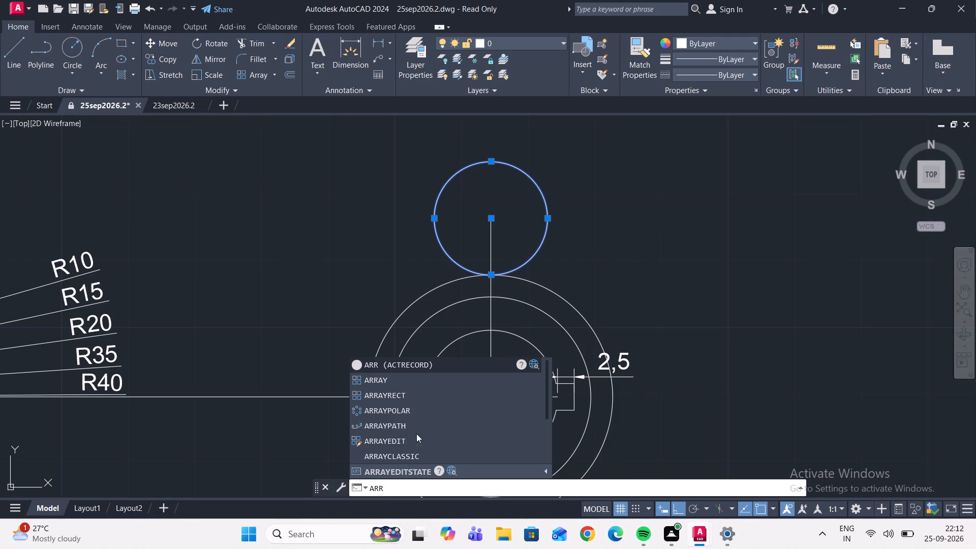
left_click(375, 382)
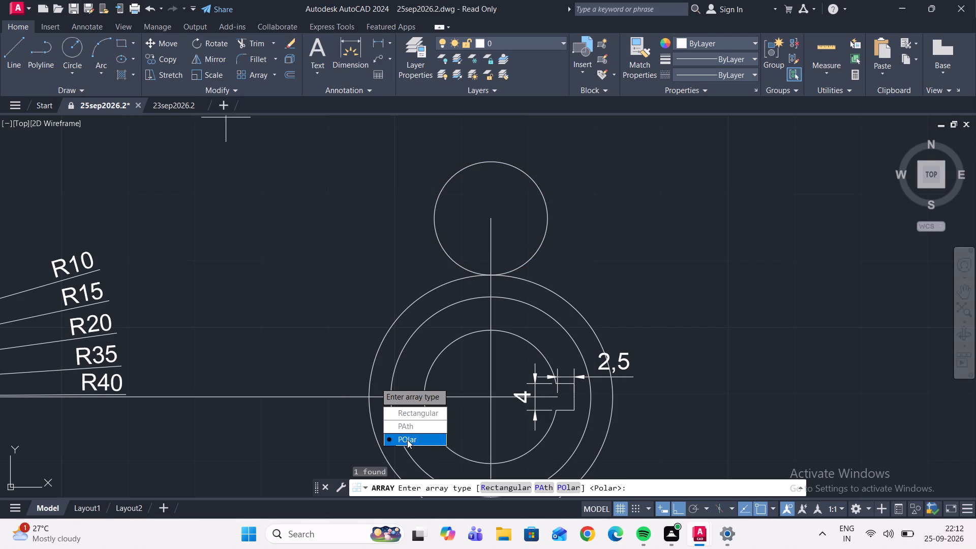
left_click_drag(409, 439, 375, 382)
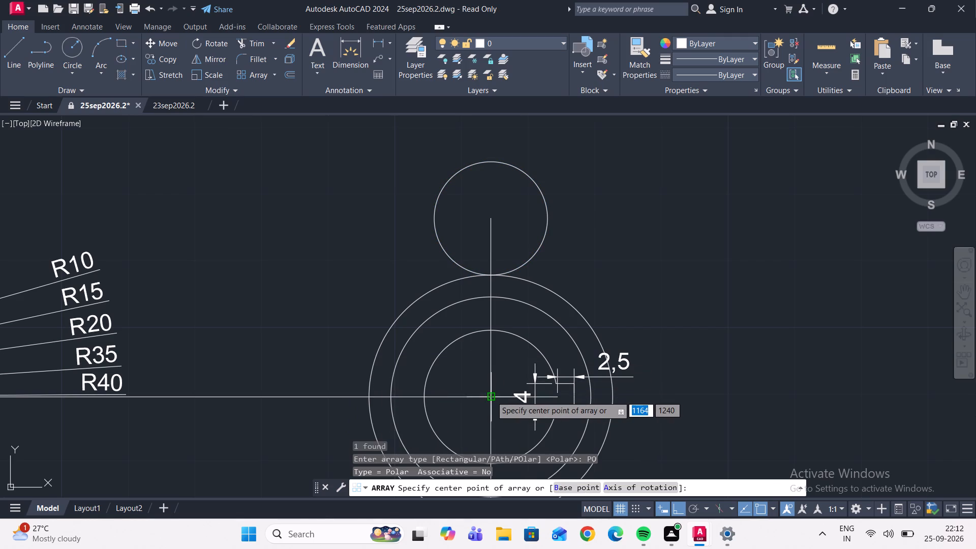
left_click(491, 396)
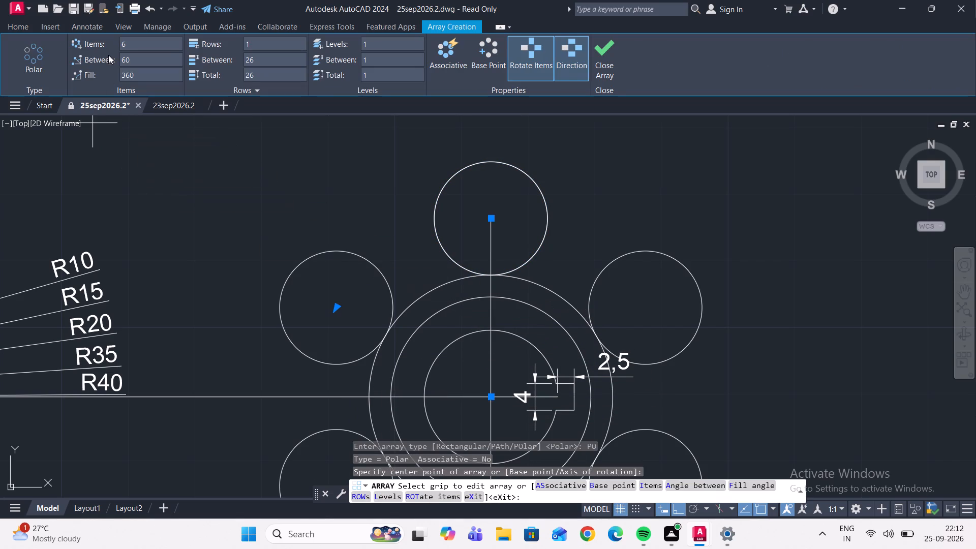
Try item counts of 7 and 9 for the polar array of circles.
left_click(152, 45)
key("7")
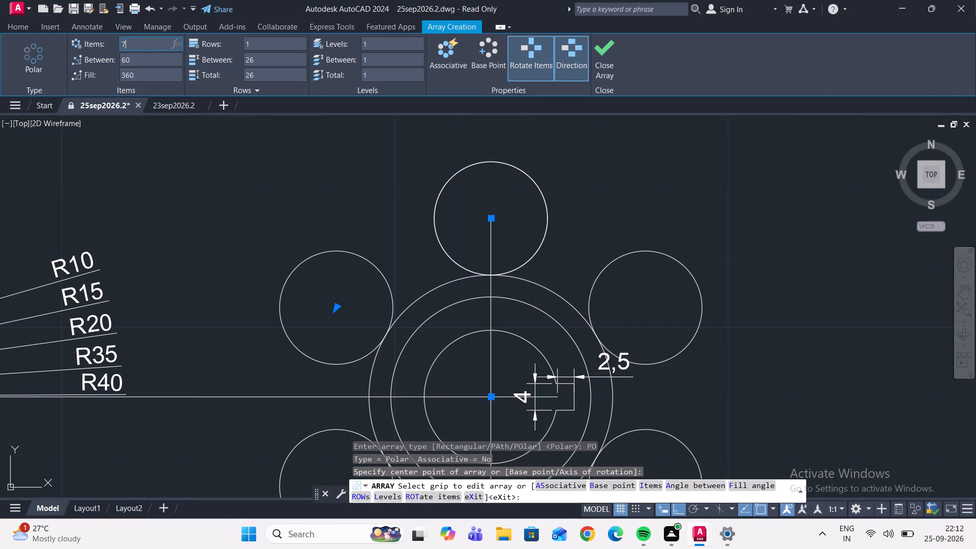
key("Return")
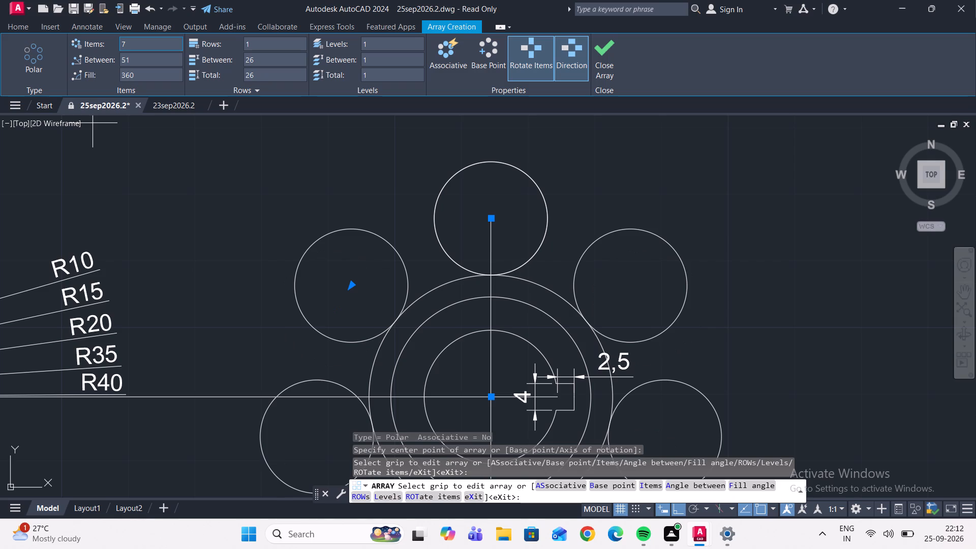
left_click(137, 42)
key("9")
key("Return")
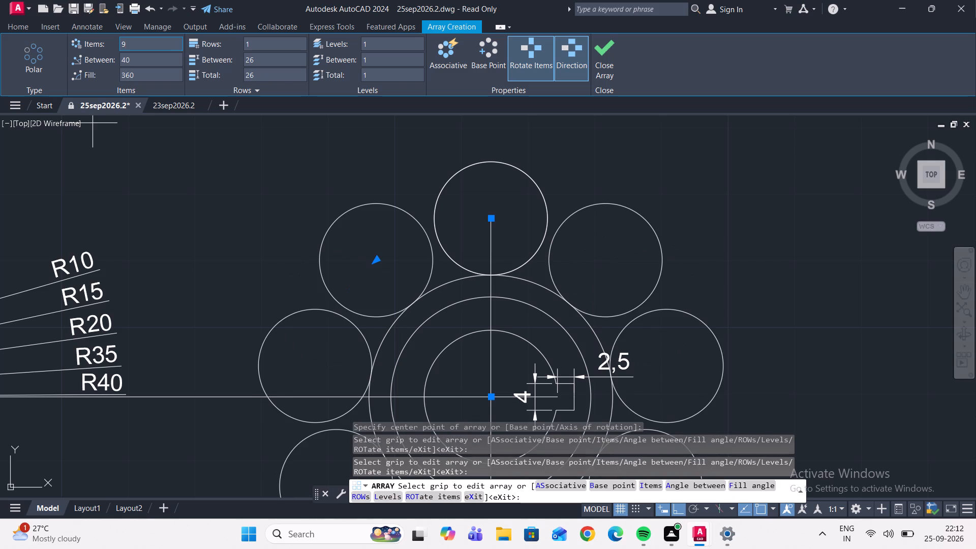
Set the polar array to 10 items and finish the array around the keyed feature.
left_click(149, 48)
type("10")
key("Return")
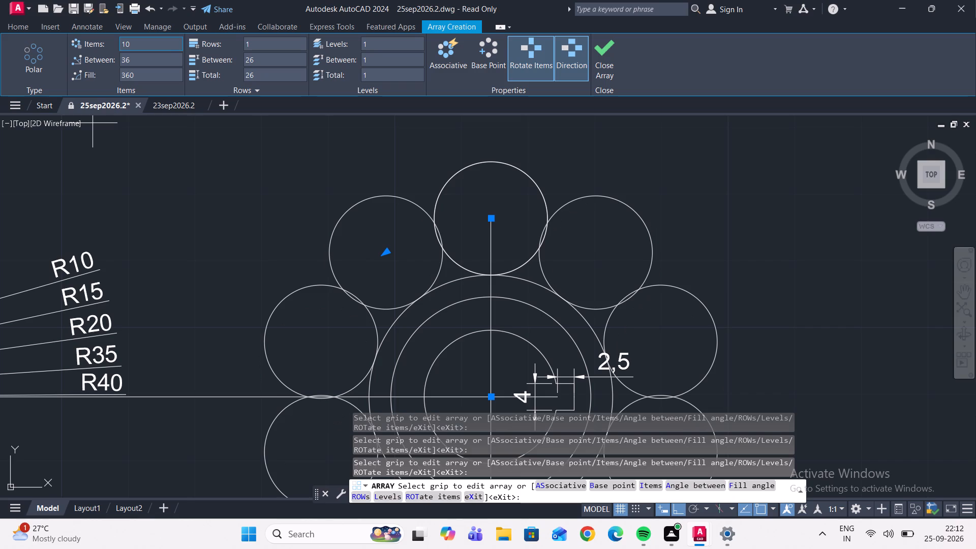
scroll(301, 204, "down", 1)
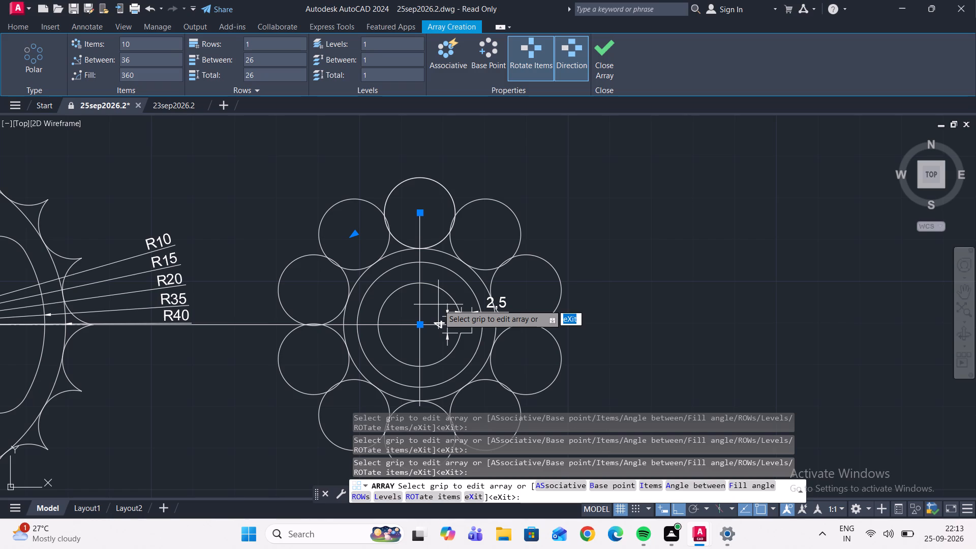
scroll(512, 172, "down", 1)
scroll(439, 195, "up", 1)
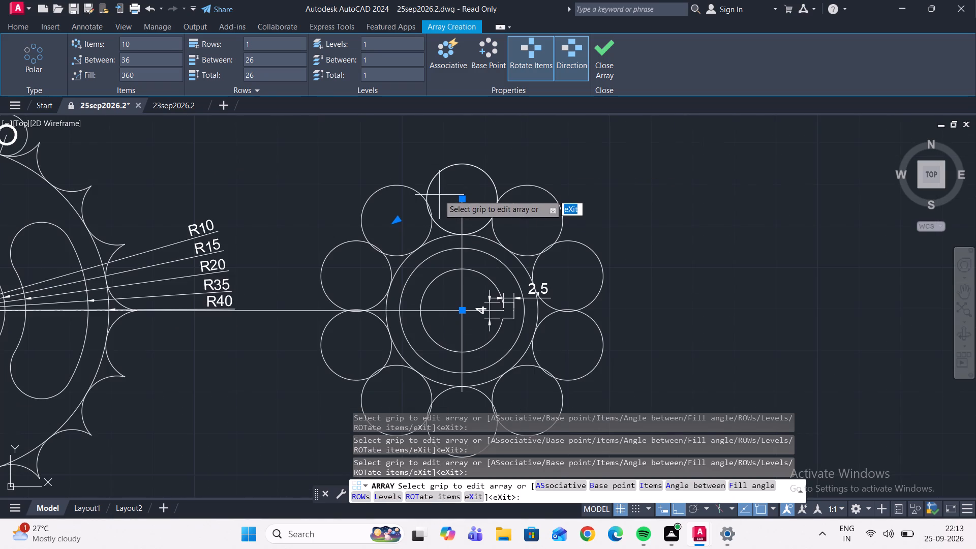
left_click(599, 67)
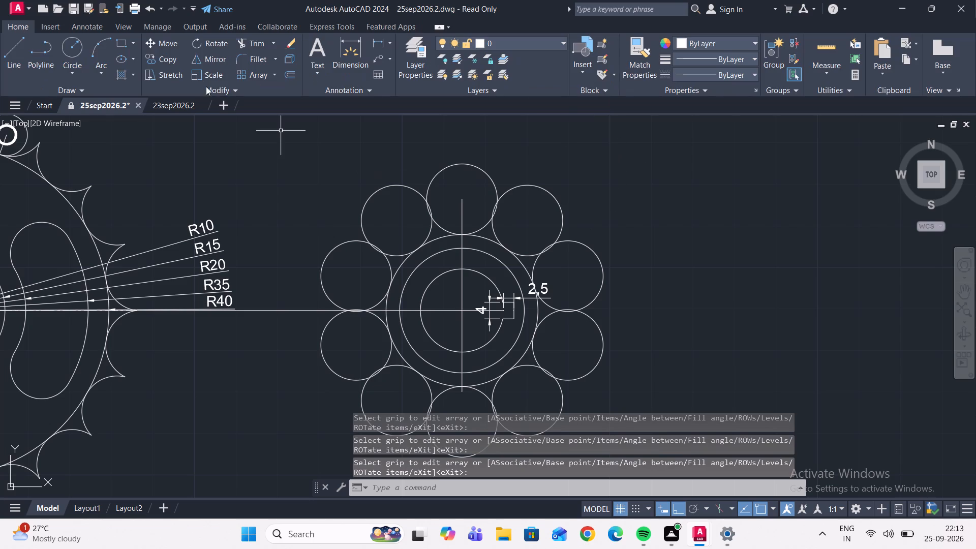
Trim away the outer arcs of the top circle and the four arrayed circles on the keyed feature's left side.
left_click(242, 38)
left_click_drag(467, 177, 412, 164)
left_click_drag(407, 171, 347, 213)
left_click_drag(346, 231, 337, 290)
left_click_drag(366, 356, 354, 365)
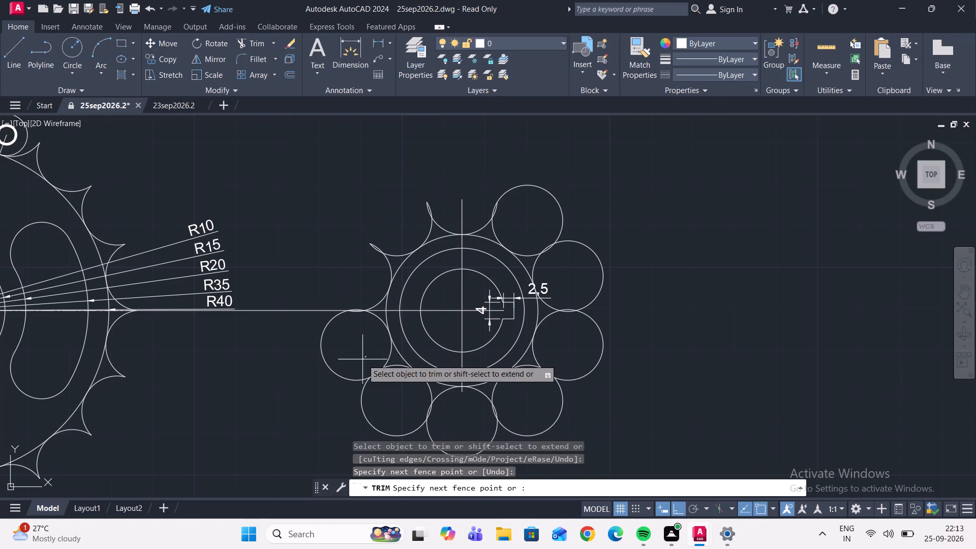
left_click_drag(354, 365, 327, 385)
left_click_drag(386, 420, 343, 434)
Trim away the outer arcs of the bottom circle and the four arrayed circles on the keyed feature's right side.
scroll(340, 357, "down", 2)
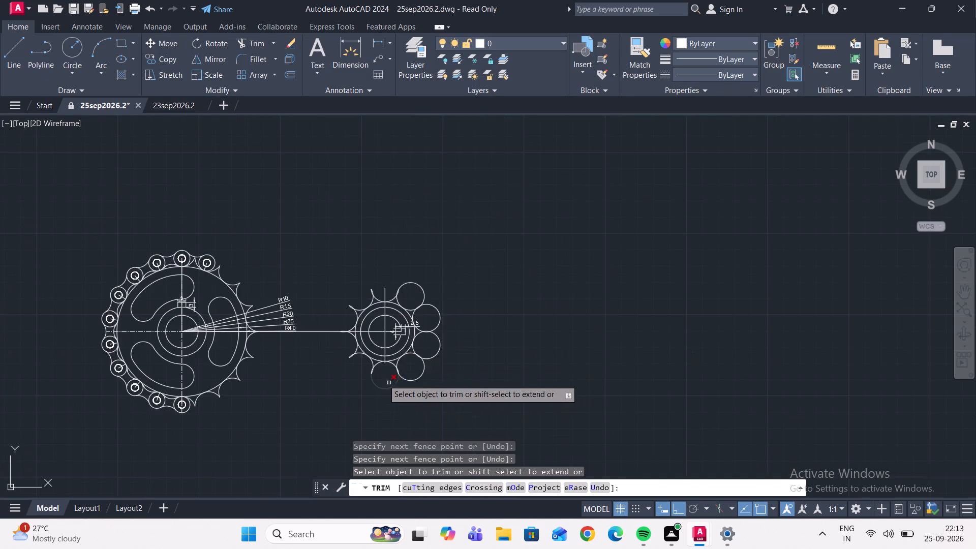
scroll(360, 368, "up", 2)
left_click_drag(428, 399, 487, 418)
left_click_drag(500, 371, 548, 380)
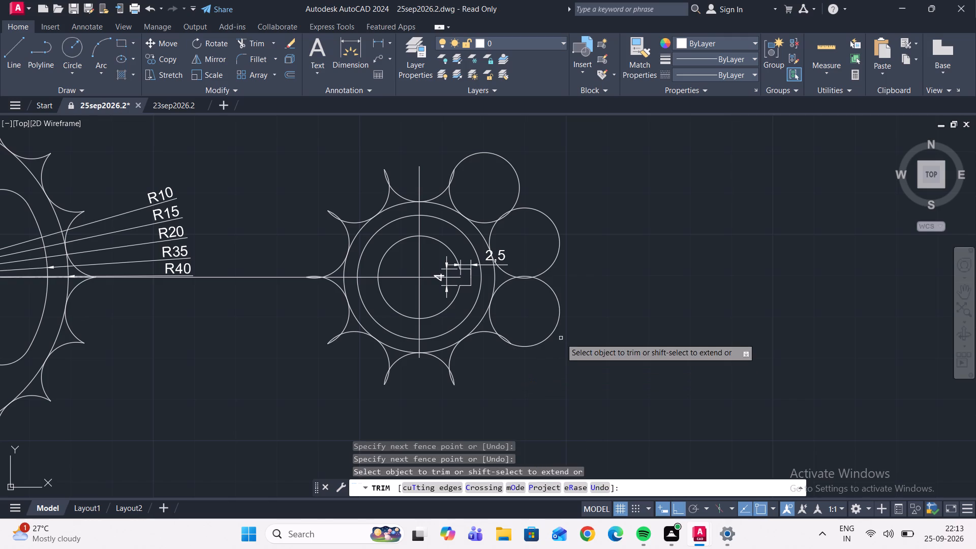
left_click_drag(545, 323, 577, 306)
left_click_drag(551, 249, 533, 197)
left_click_drag(512, 174, 495, 170)
left_click_drag(495, 162, 514, 151)
Trim the overlapping arc ends at the keyed feature's upper-right and rightmost teeth so each ends in a single point.
scroll(492, 219, "up", 4)
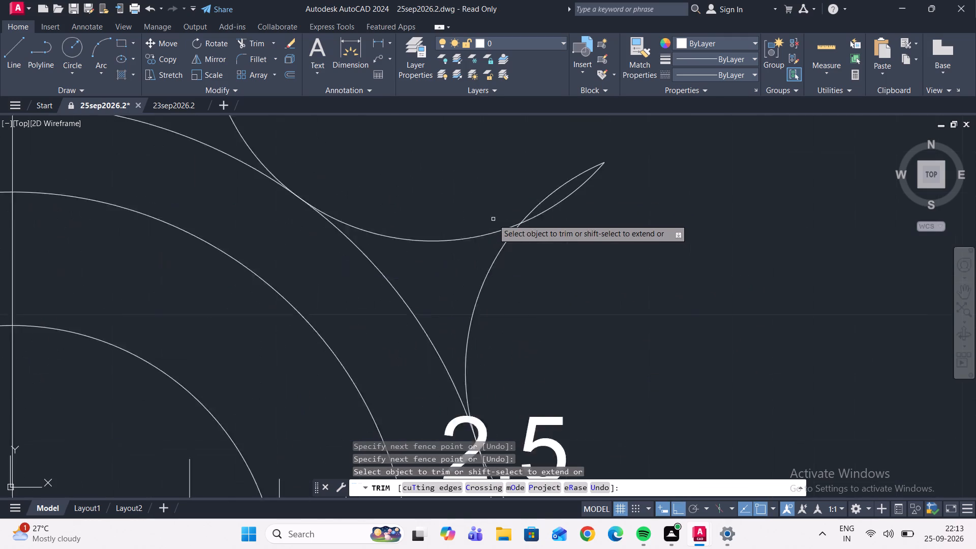
scroll(493, 219, "up", 1)
left_click_drag(597, 180, 617, 212)
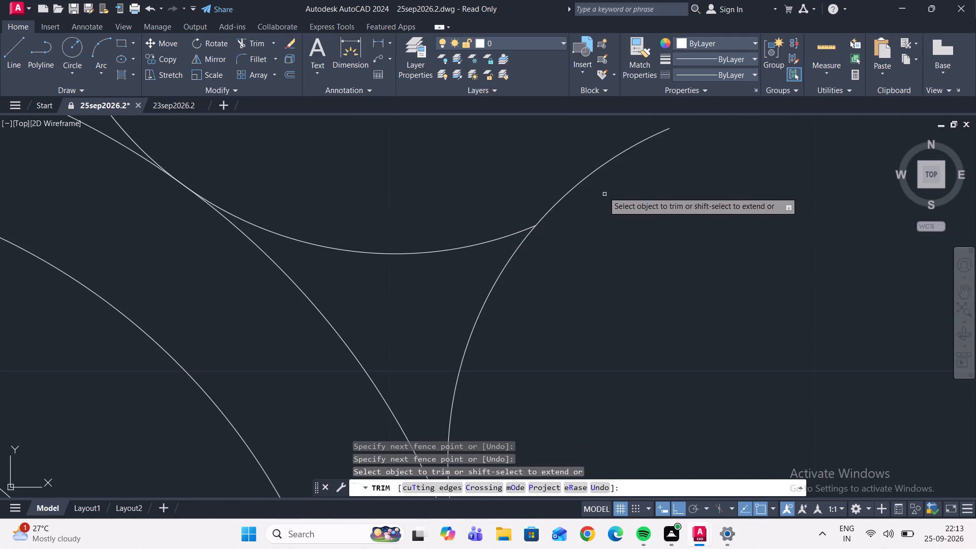
left_click_drag(602, 190, 553, 173)
scroll(554, 173, "down", 3)
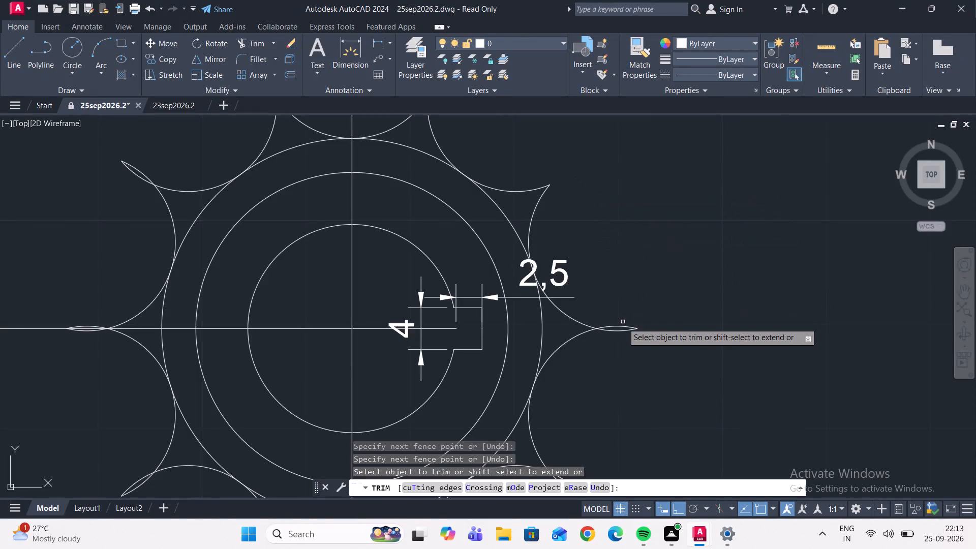
scroll(622, 324, "up", 2)
middle_click_drag(622, 321, 608, 251)
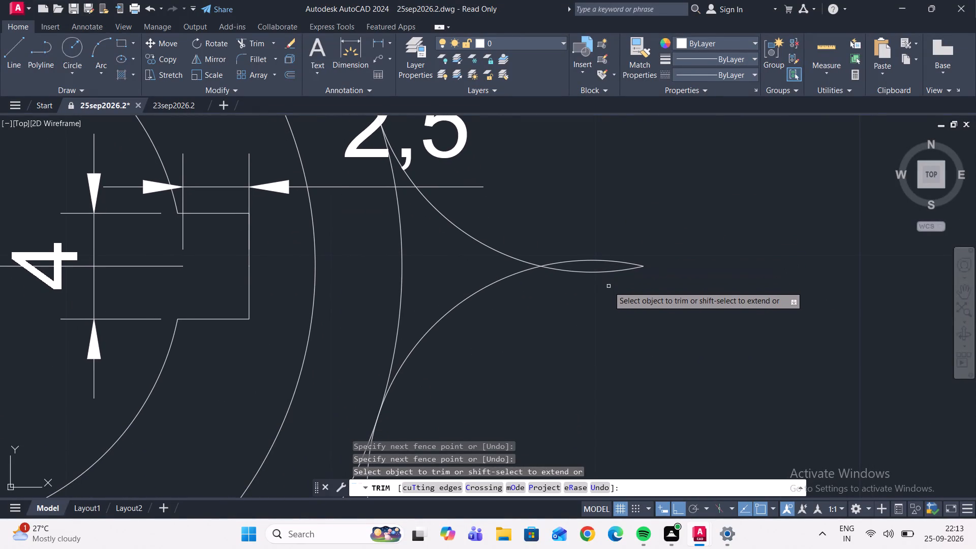
scroll(607, 287, "up", 1)
left_click_drag(586, 258, 595, 286)
left_click_drag(593, 276, 577, 240)
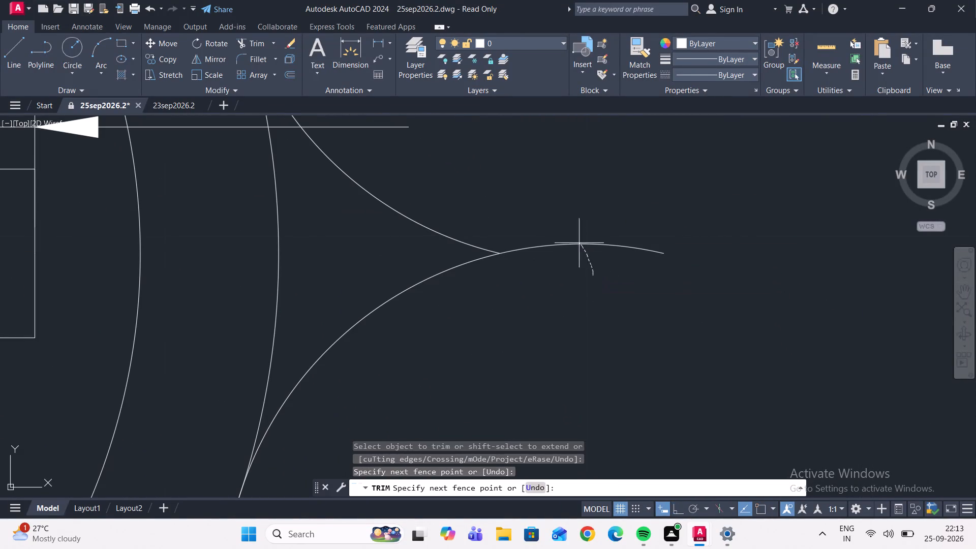
left_click_drag(577, 240, 569, 235)
Trim the overlapping arc ends at the two lower-right teeth of the keyed feature to sharp points.
scroll(579, 226, "down", 3)
middle_click_drag(605, 301, 587, 240)
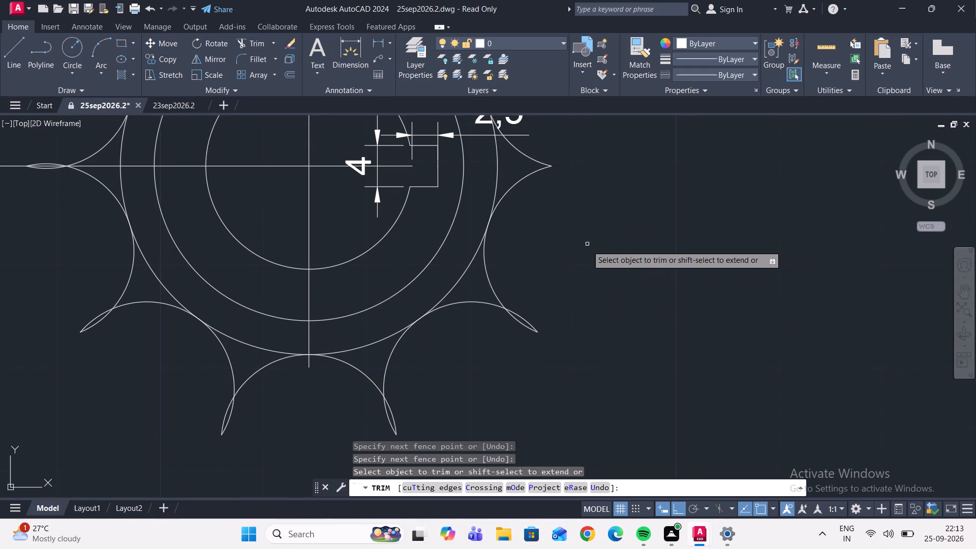
scroll(520, 327, "up", 4)
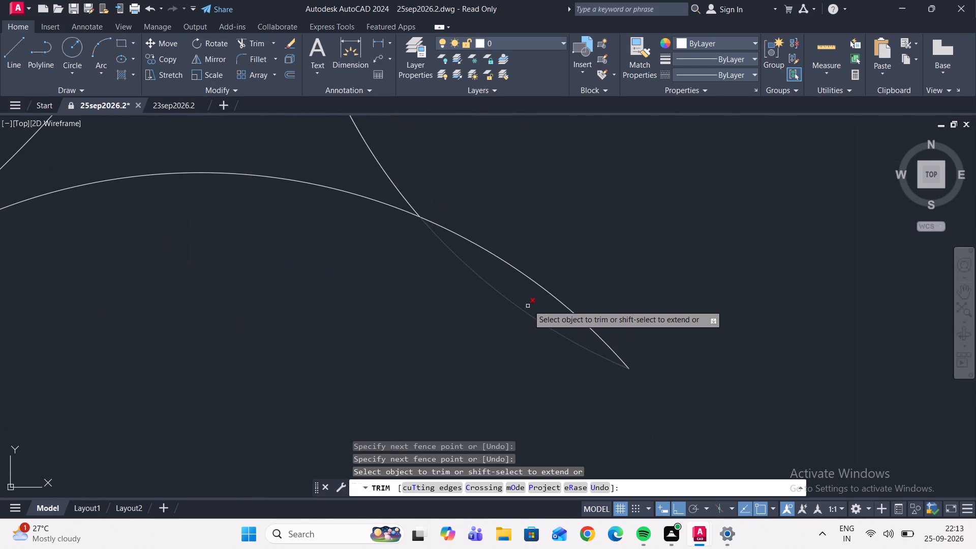
left_click_drag(528, 304, 524, 345)
left_click_drag(522, 343, 541, 247)
scroll(543, 242, "down", 3)
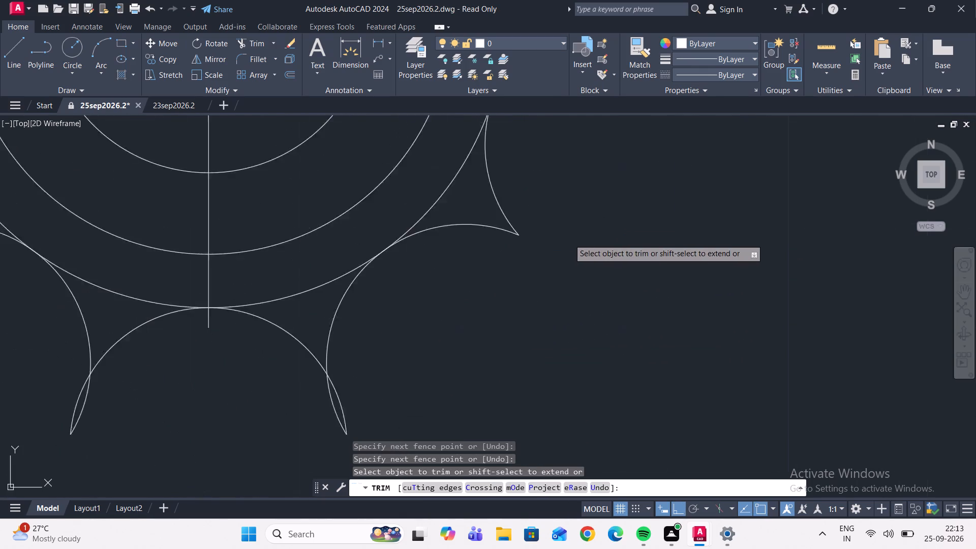
scroll(570, 239, "down", 1)
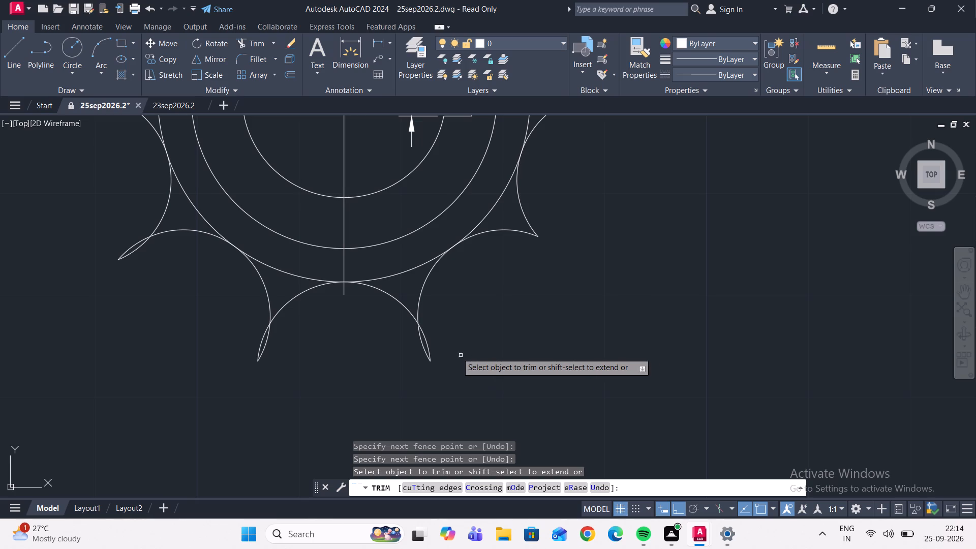
scroll(418, 355, "up", 2)
left_click_drag(431, 331, 421, 353)
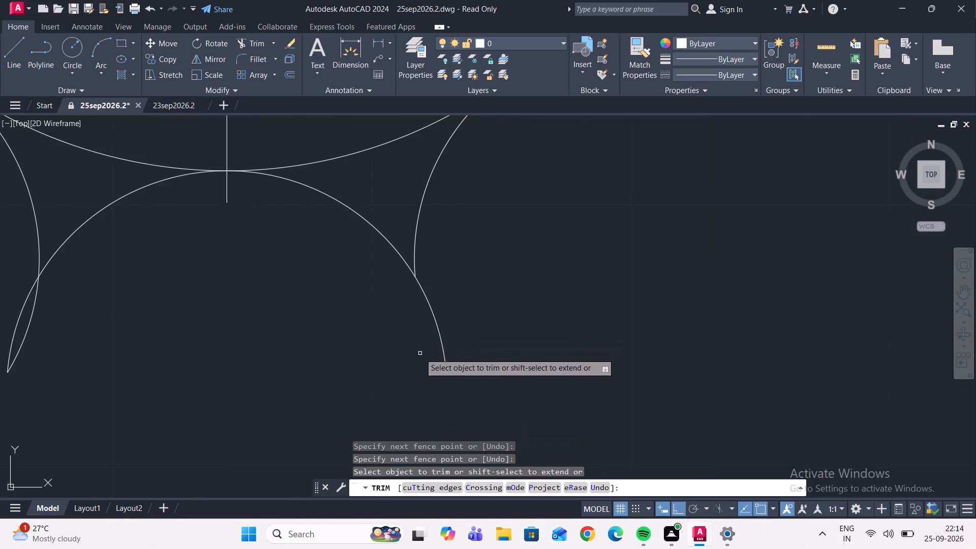
left_click_drag(423, 346, 475, 307)
Trim the overlapping arc ends at the two lower-left teeth of the keyed feature to sharp points.
scroll(478, 306, "down", 2)
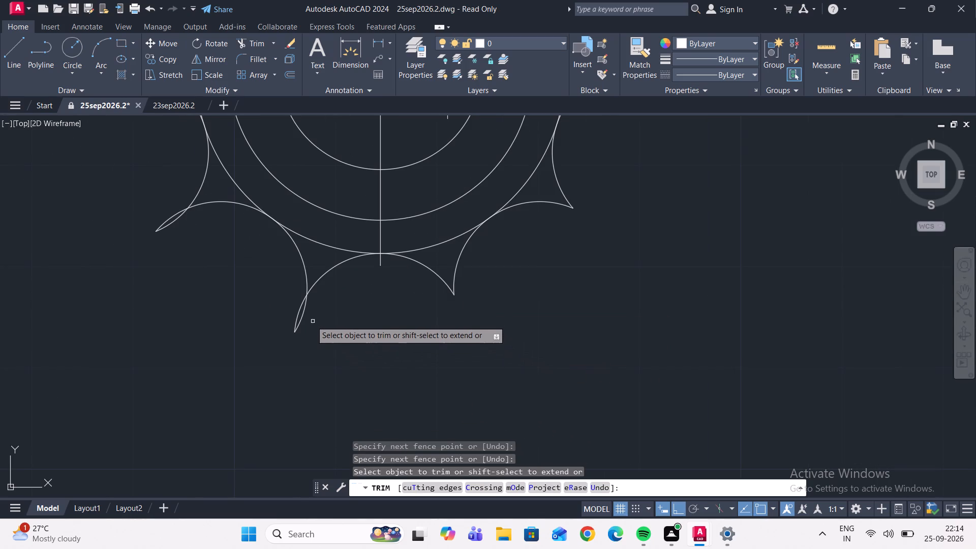
scroll(305, 317, "up", 3)
left_click_drag(287, 297, 293, 302)
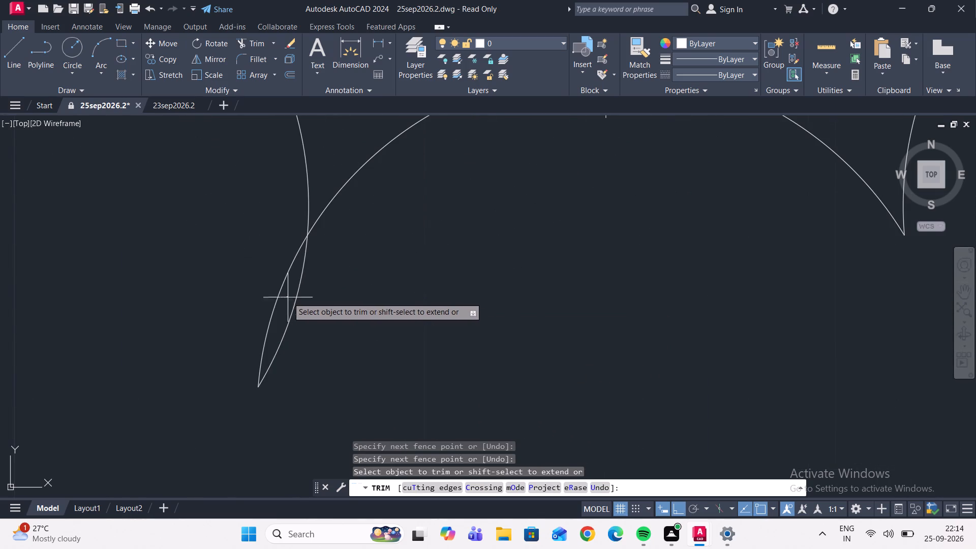
left_click_drag(293, 302, 312, 325)
left_click_drag(300, 305, 257, 288)
scroll(255, 287, "down", 1)
middle_click_drag(249, 285, 307, 334)
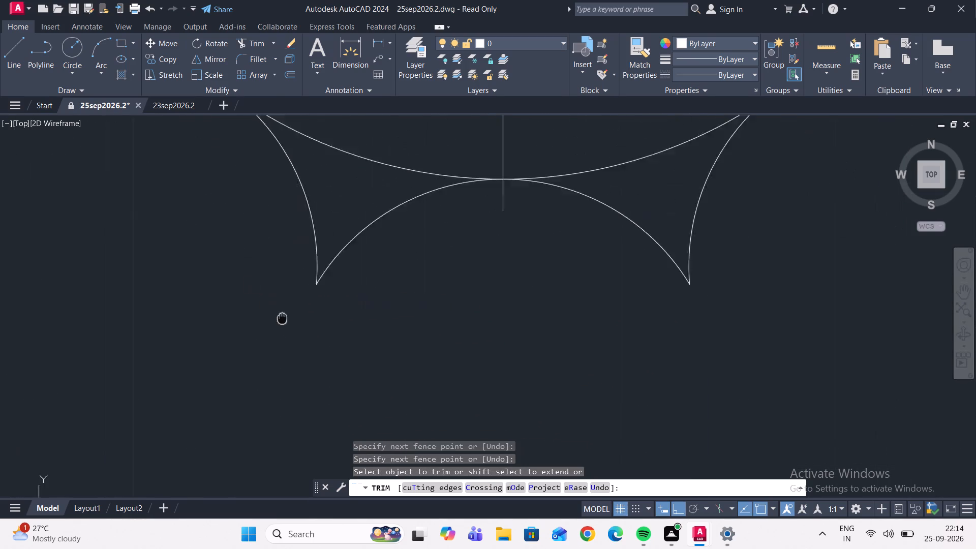
middle_click_drag(307, 334, 446, 431)
middle_click_drag(204, 291, 362, 386)
scroll(289, 308, "up", 2)
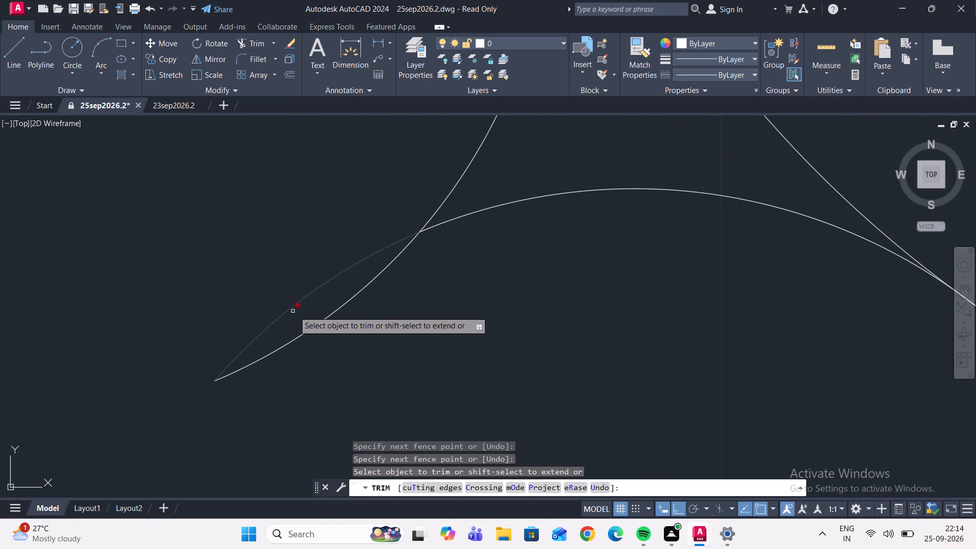
left_click_drag(300, 314, 333, 356)
left_click_drag(321, 327, 271, 290)
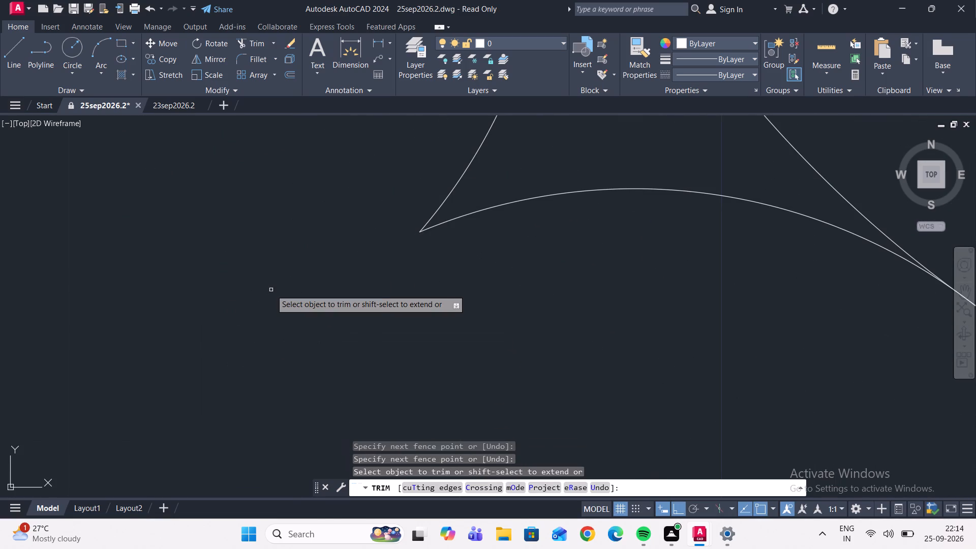
Trim the overlapping arc ends at the keyed feature's leftmost and upper-left teeth to sharp points.
scroll(271, 290, "down", 3)
middle_click_drag(271, 290, 319, 444)
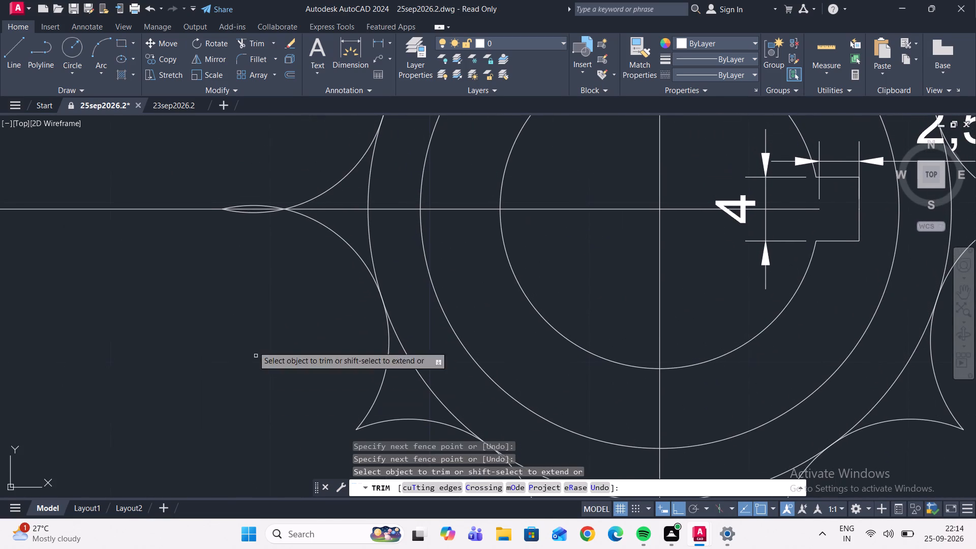
middle_click_drag(258, 320, 270, 417)
scroll(273, 300, "up", 3)
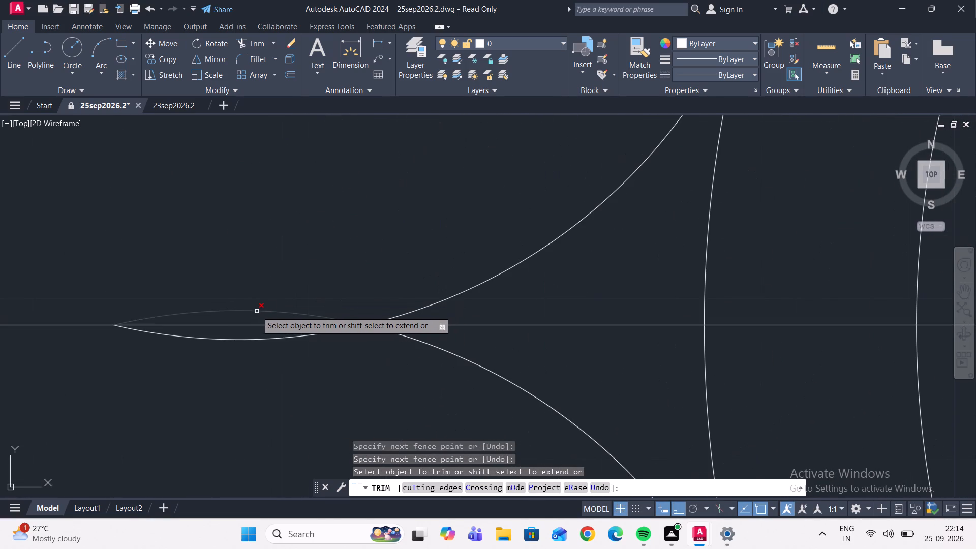
scroll(257, 311, "up", 2)
left_click_drag(259, 321, 239, 286)
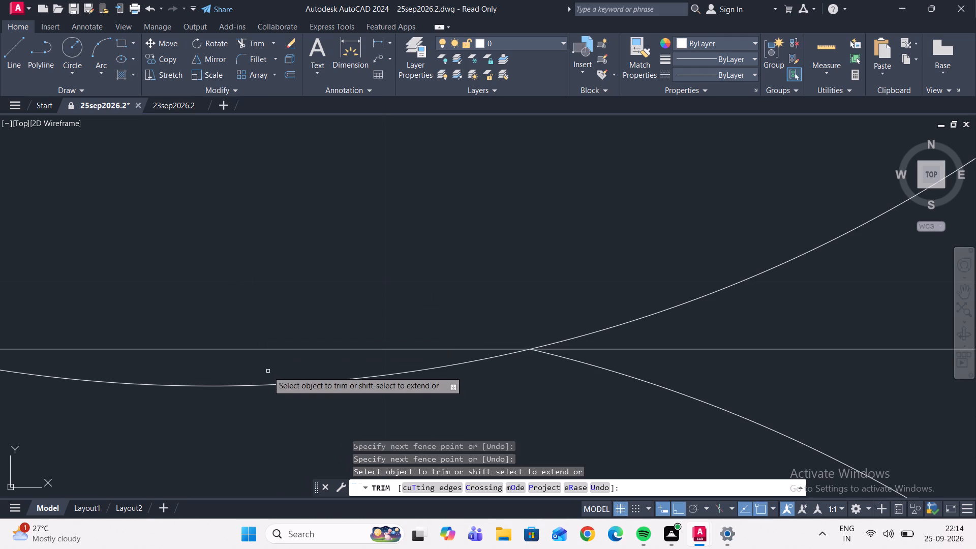
left_click_drag(268, 372, 272, 431)
scroll(287, 293, "down", 3)
scroll(327, 243, "down", 3)
middle_click_drag(327, 242, 282, 363)
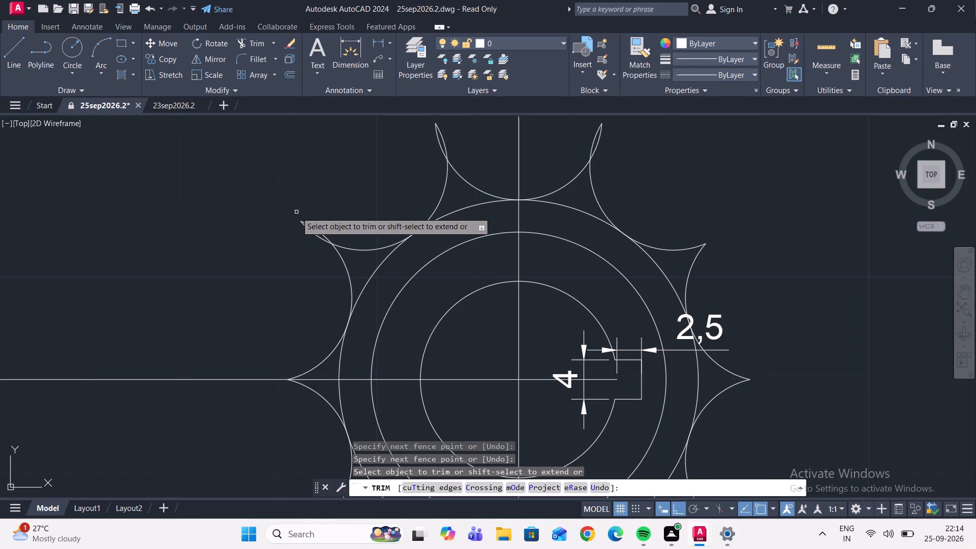
scroll(318, 235, "up", 3)
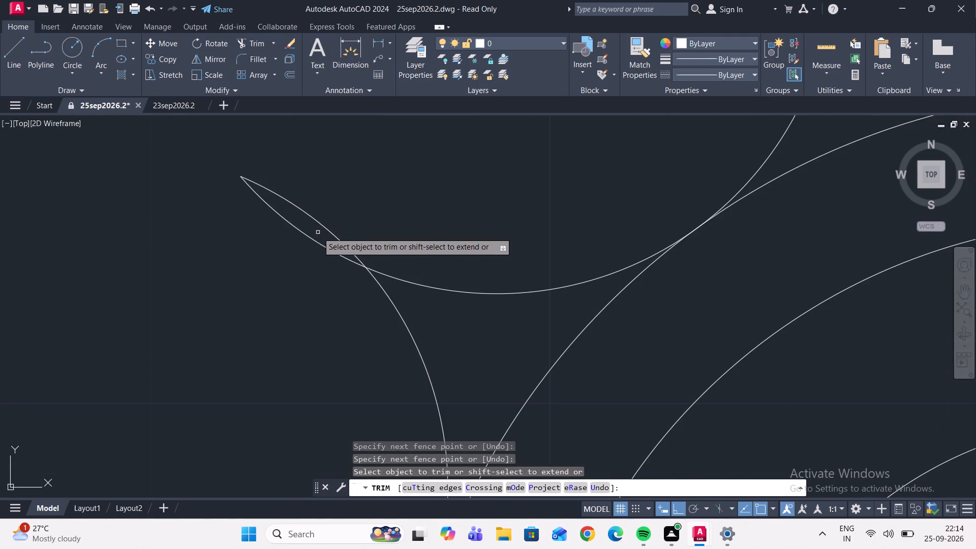
left_click_drag(318, 232, 290, 290)
left_click_drag(277, 287, 342, 208)
Trim the overlapping arc ends at the two top teeth on either side of the keyed feature's vertical centreline.
scroll(357, 205, "down", 2)
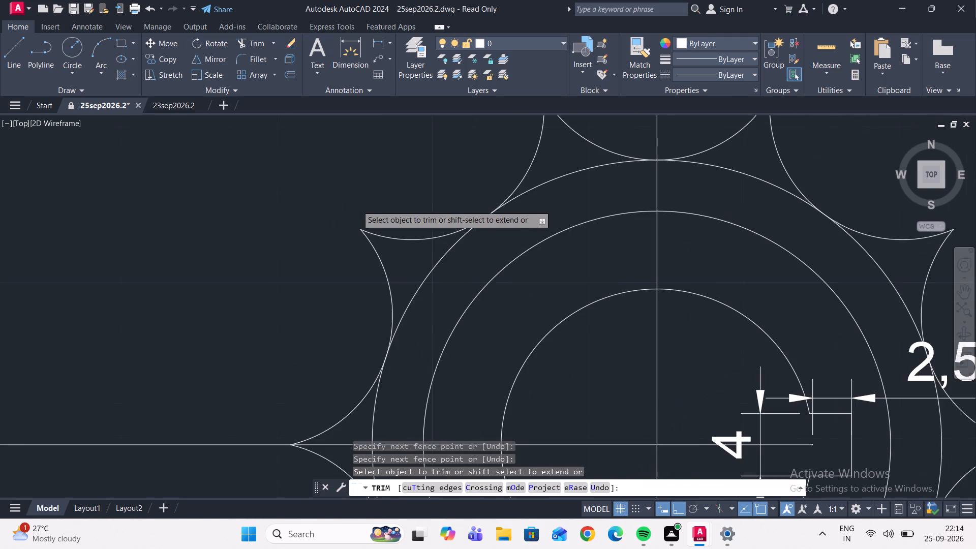
middle_click_drag(383, 174, 231, 332)
scroll(381, 230, "up", 1)
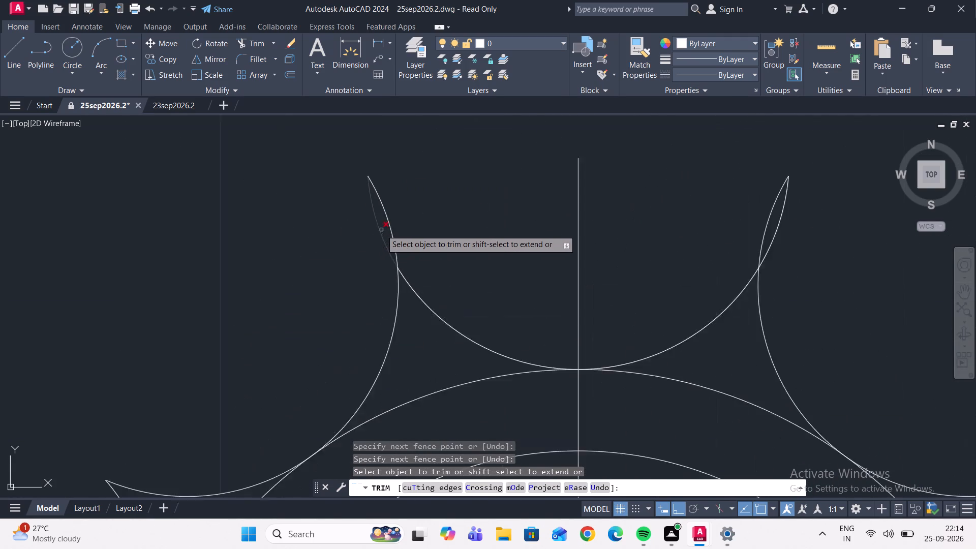
scroll(381, 230, "up", 1)
left_click_drag(383, 223, 337, 266)
left_click_drag(297, 248, 368, 216)
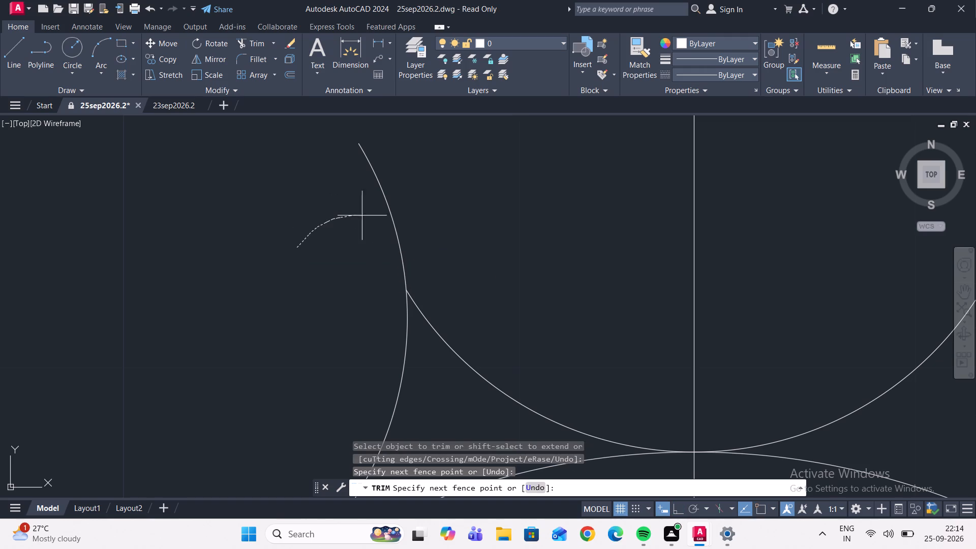
left_click_drag(368, 216, 441, 245)
scroll(436, 236, "down", 3)
middle_click_drag(439, 223, 187, 218)
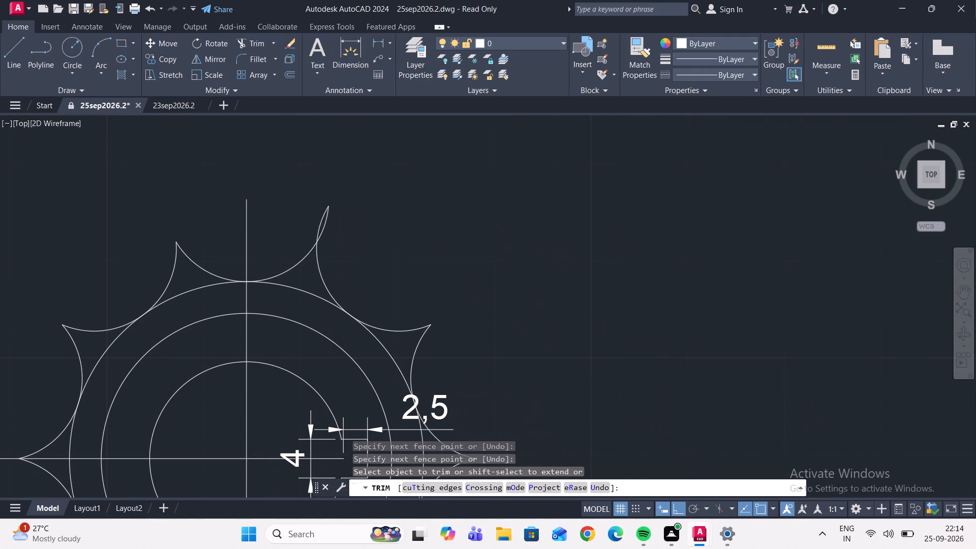
scroll(300, 233, "up", 3)
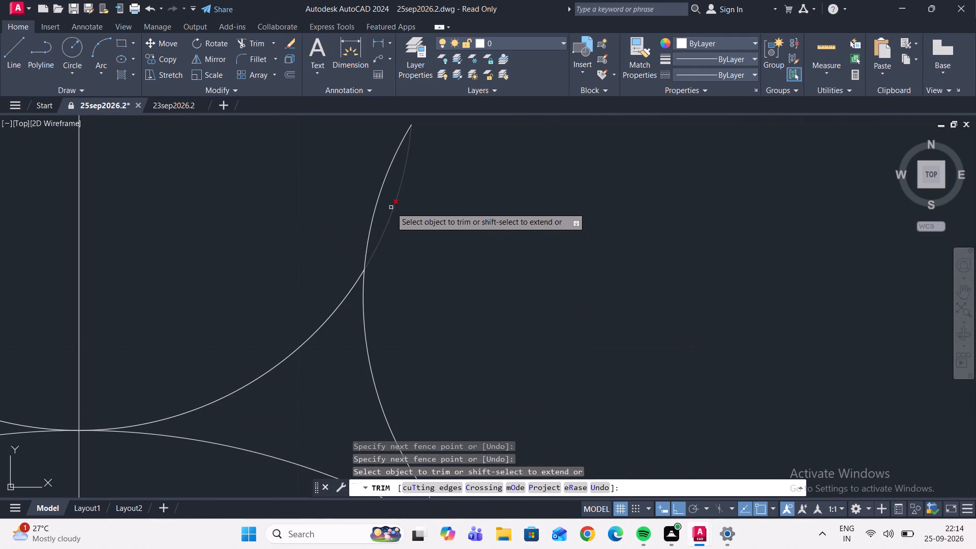
left_click_drag(391, 206, 420, 254)
left_click_drag(417, 252, 316, 213)
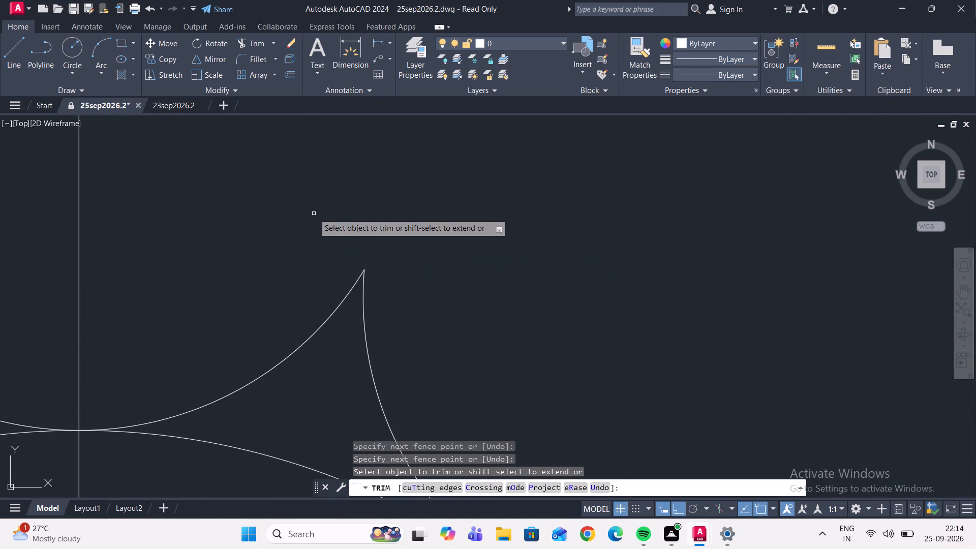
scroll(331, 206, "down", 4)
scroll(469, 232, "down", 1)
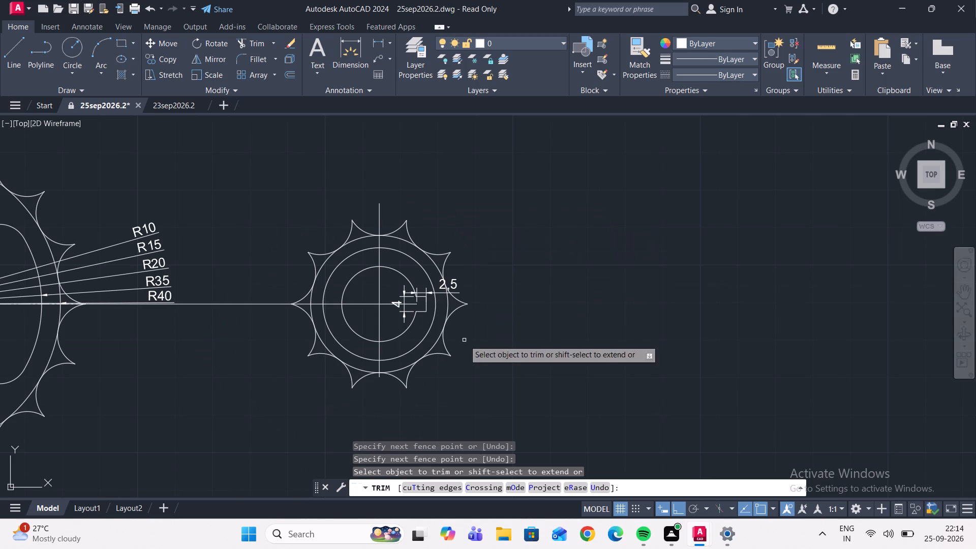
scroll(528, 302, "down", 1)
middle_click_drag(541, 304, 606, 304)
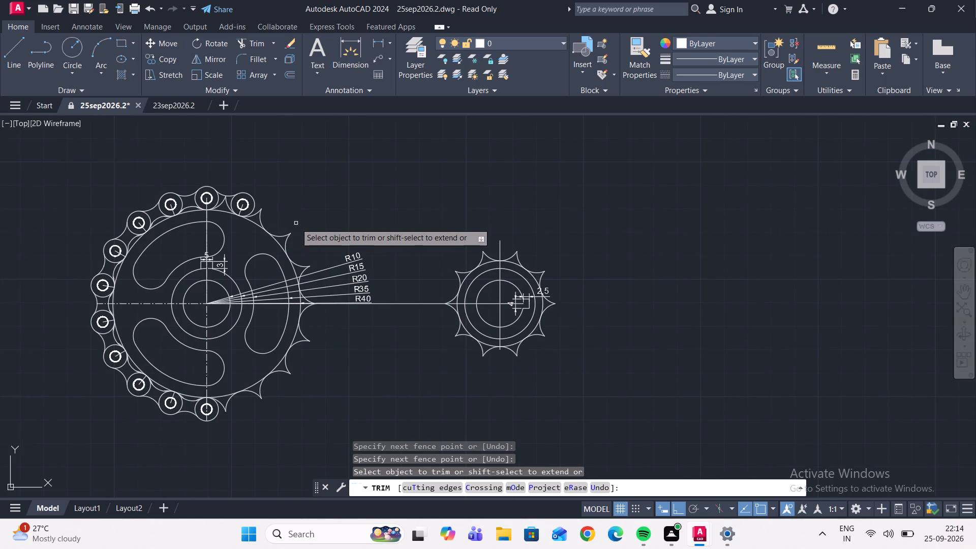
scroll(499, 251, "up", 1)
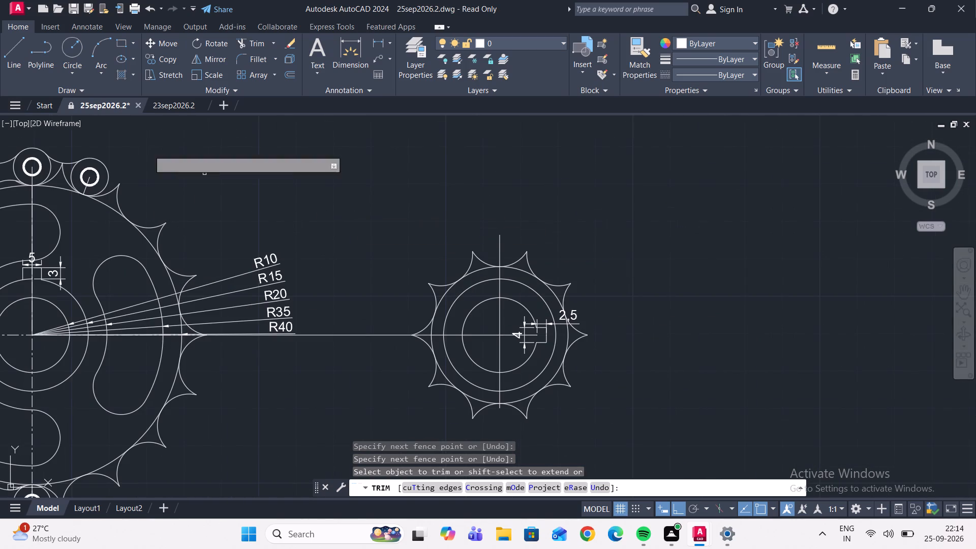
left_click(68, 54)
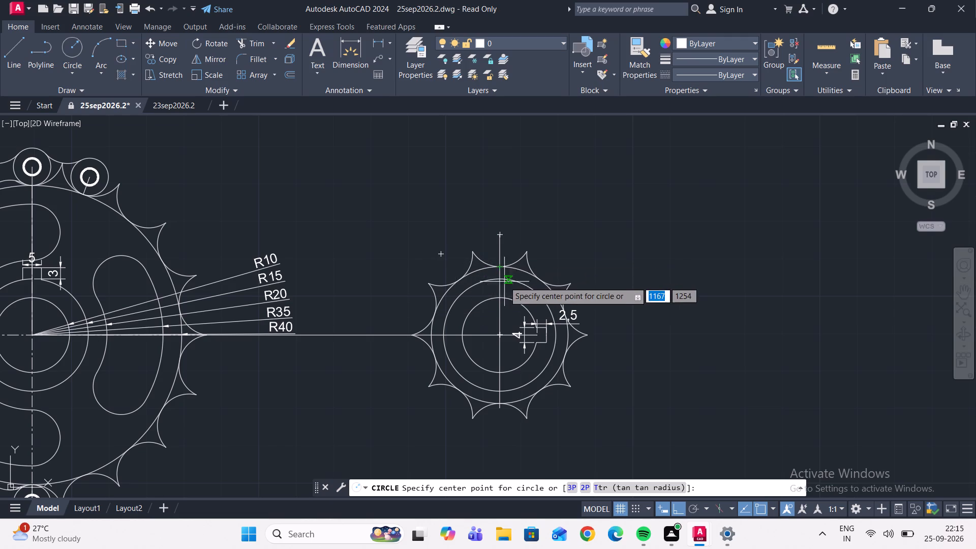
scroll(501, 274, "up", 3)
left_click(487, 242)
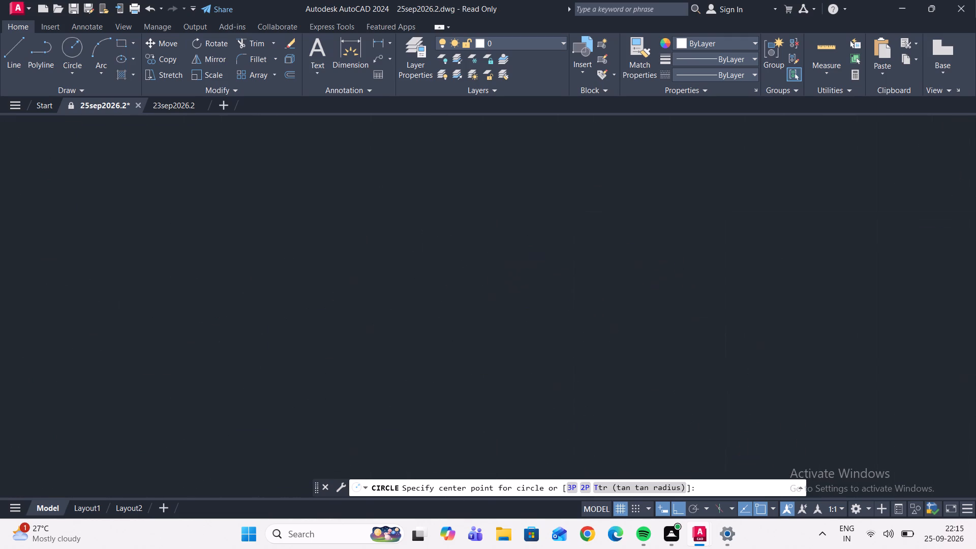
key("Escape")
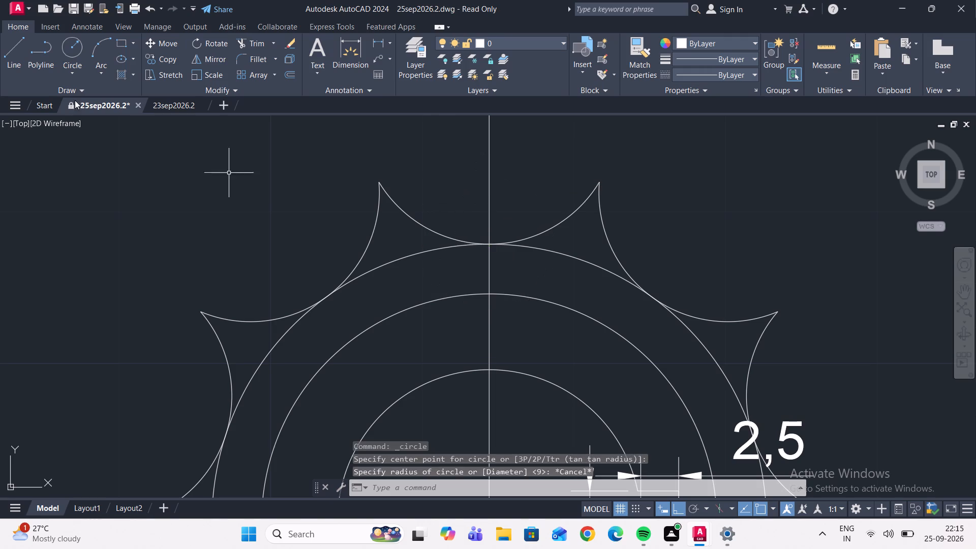
Draw a two-point circle of diameter 10 upward from the top of the keyed feature's outer circle along the vertical centreline.
left_click(80, 77)
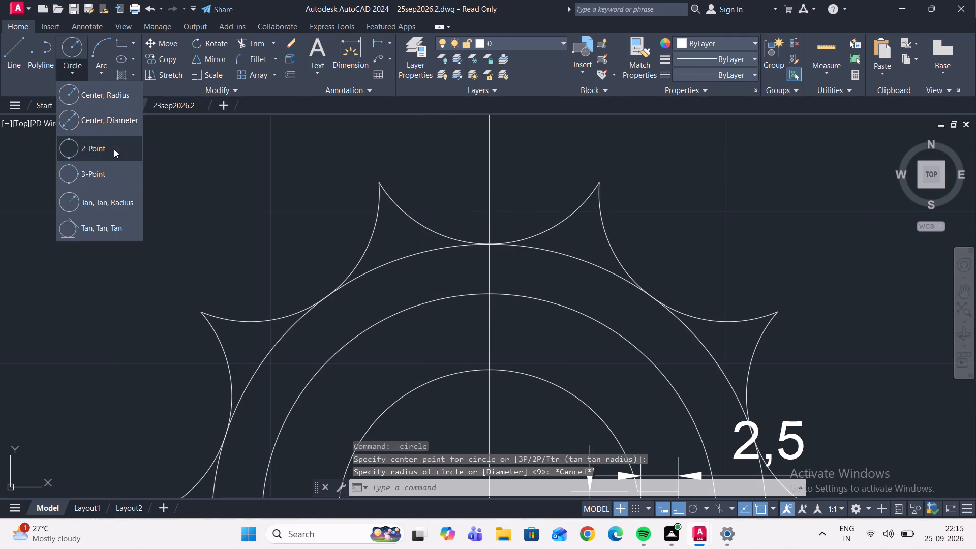
left_click(113, 149)
left_click(489, 242)
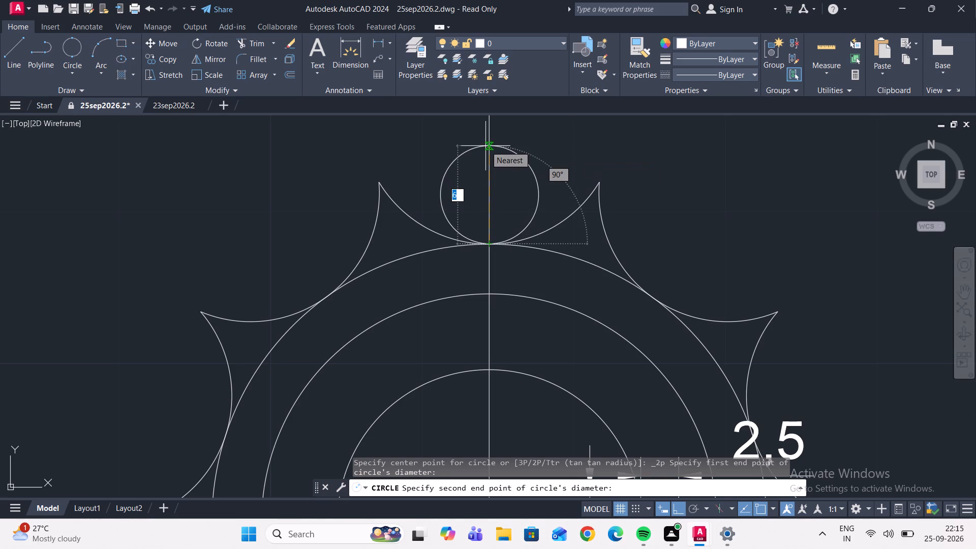
type("10")
key("Return")
Create a polar array of the diameter 10 circle around the keyed feature's centre with 10 items over 360 degrees.
scroll(480, 158, "down", 2)
middle_click_drag(479, 163, 468, 173)
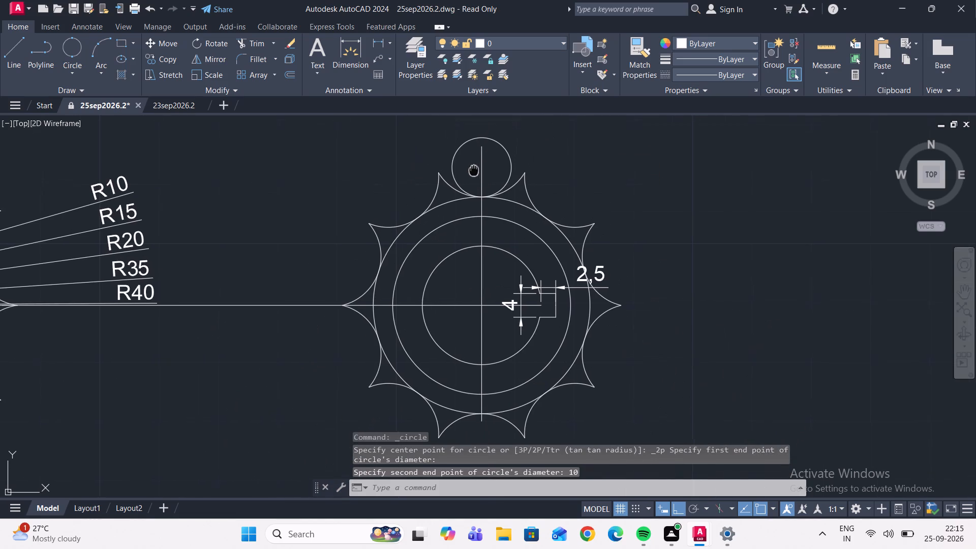
middle_click_drag(468, 173, 454, 175)
scroll(443, 169, "up", 1)
left_click_drag(446, 173, 439, 172)
left_click(385, 149)
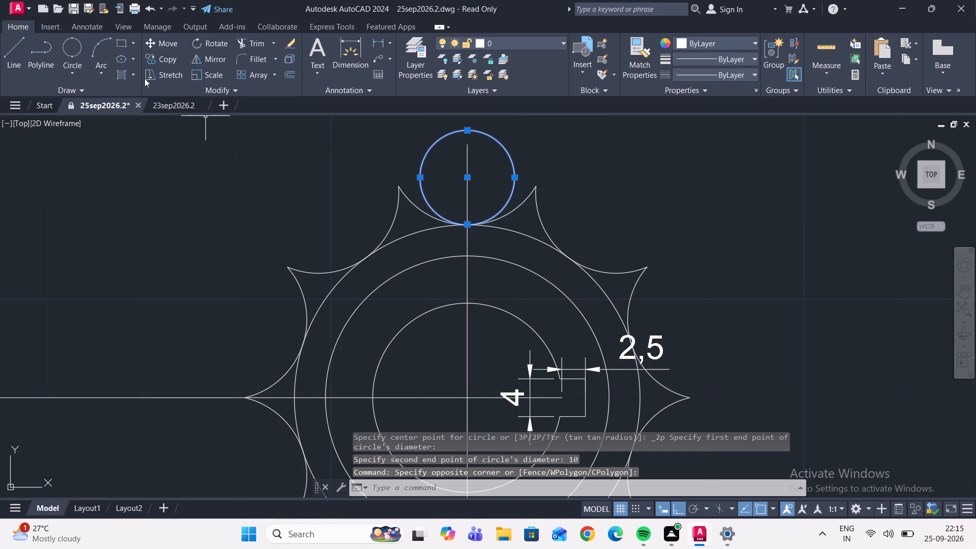
key("a")
type("rr")
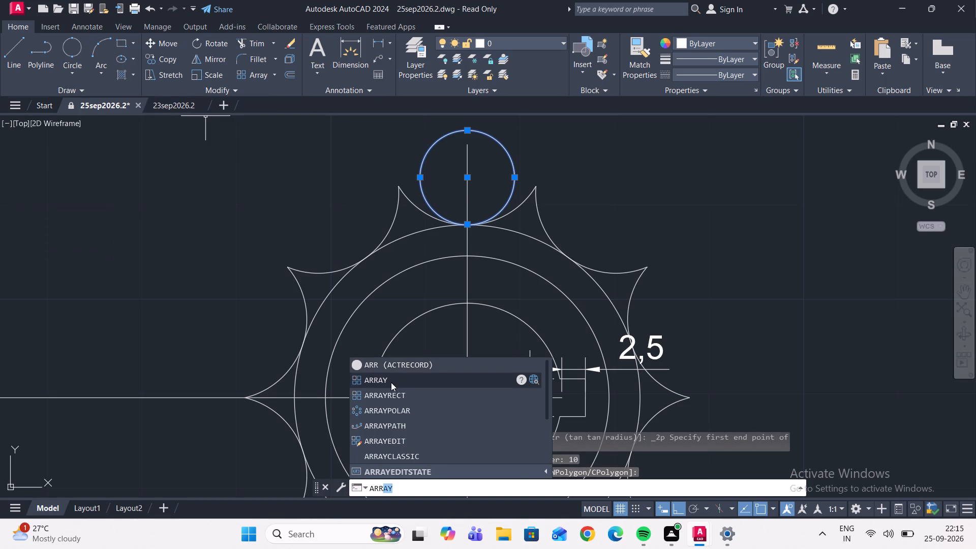
left_click(391, 382)
left_click_drag(437, 442, 392, 376)
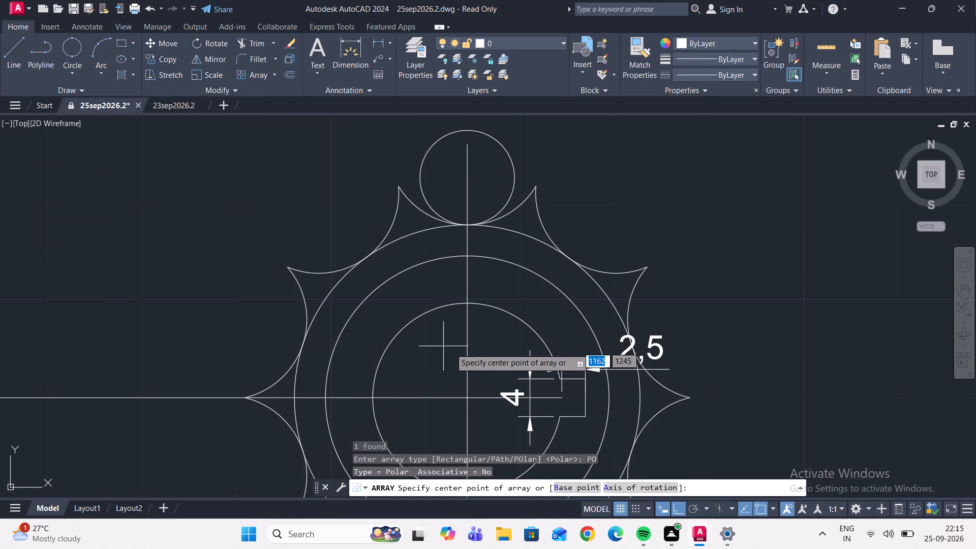
left_click(469, 396)
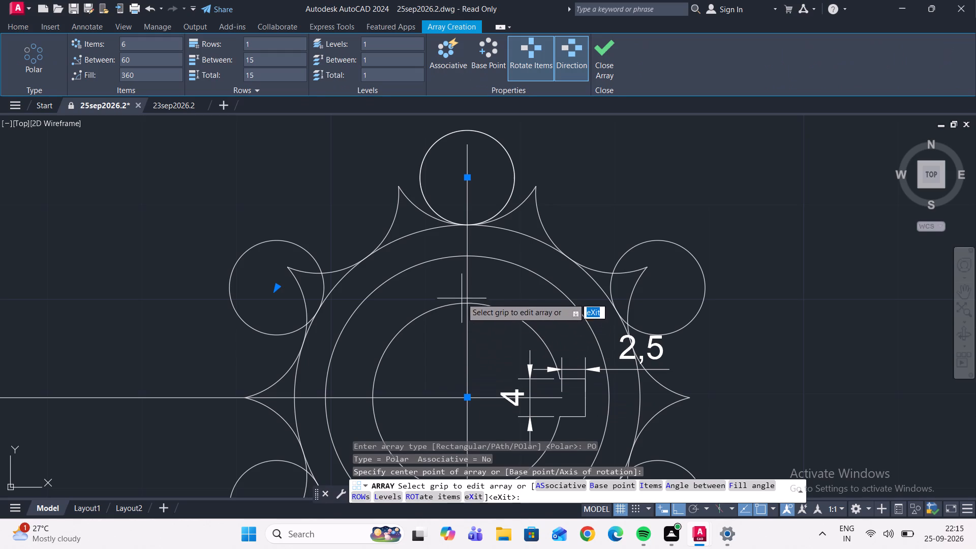
left_click(145, 50)
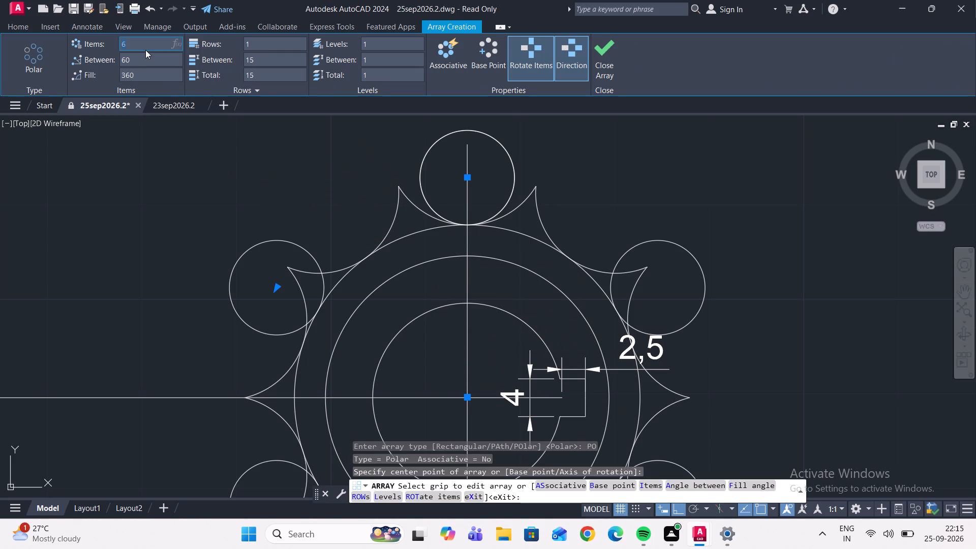
type("10")
key("Return")
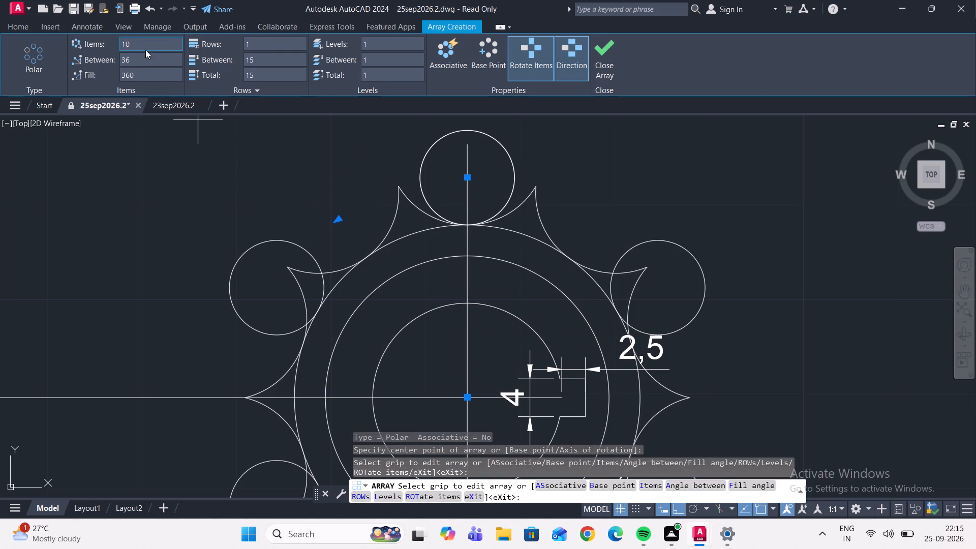
scroll(205, 150, "down", 2)
middle_click_drag(209, 170, 188, 189)
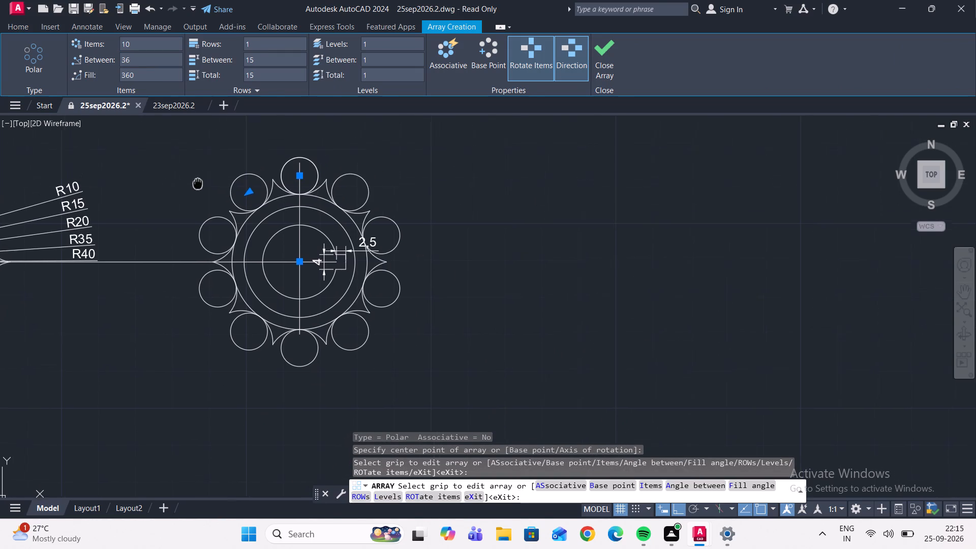
middle_click_drag(188, 189, 184, 191)
left_click(604, 59)
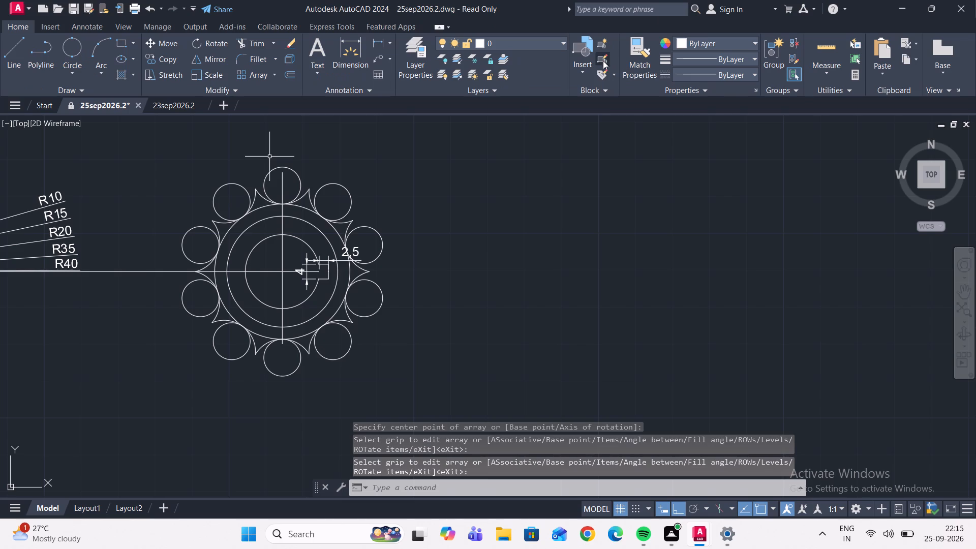
Draw a Tan, Tan, Radius circle of radius 8 tangent to the top arrayed circle and its left neighbour.
middle_click_drag(493, 203, 612, 205)
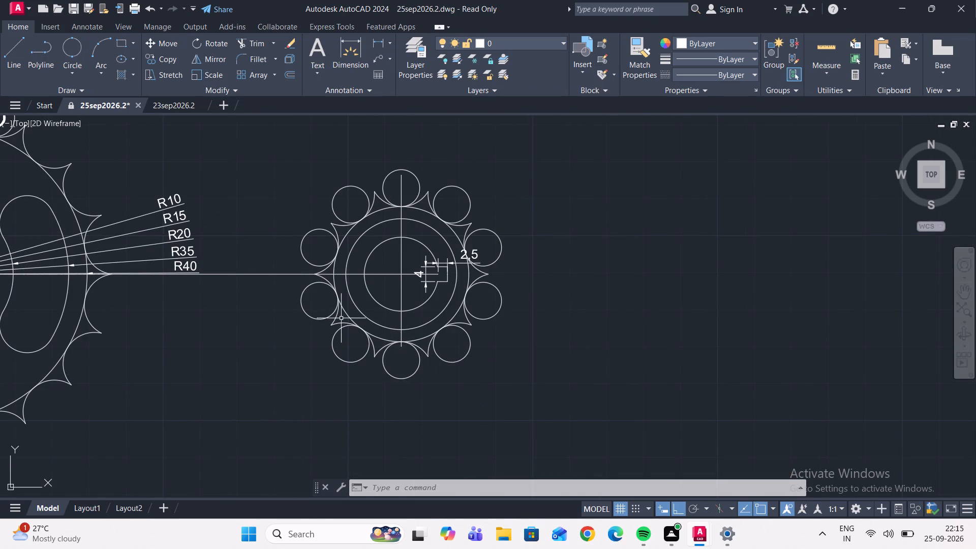
scroll(370, 184, "up", 2)
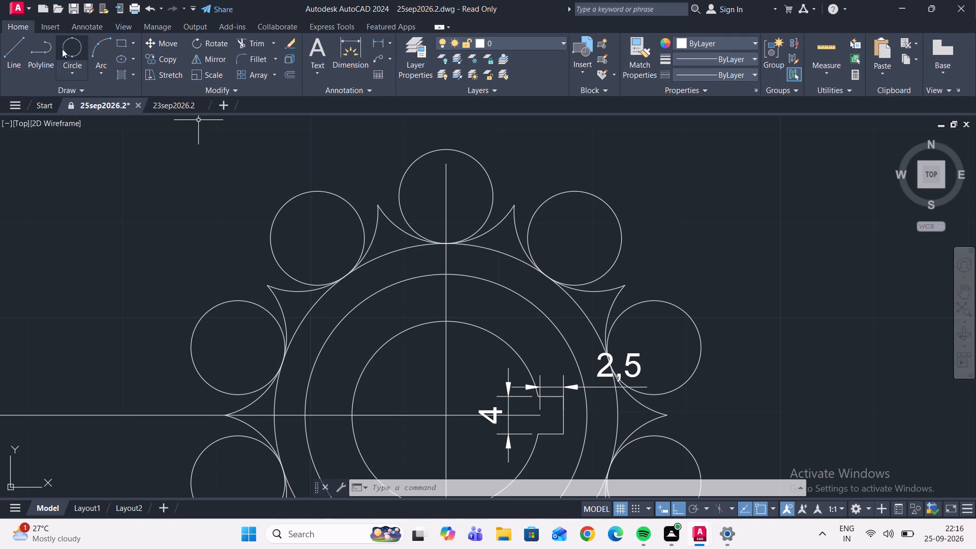
left_click(83, 79)
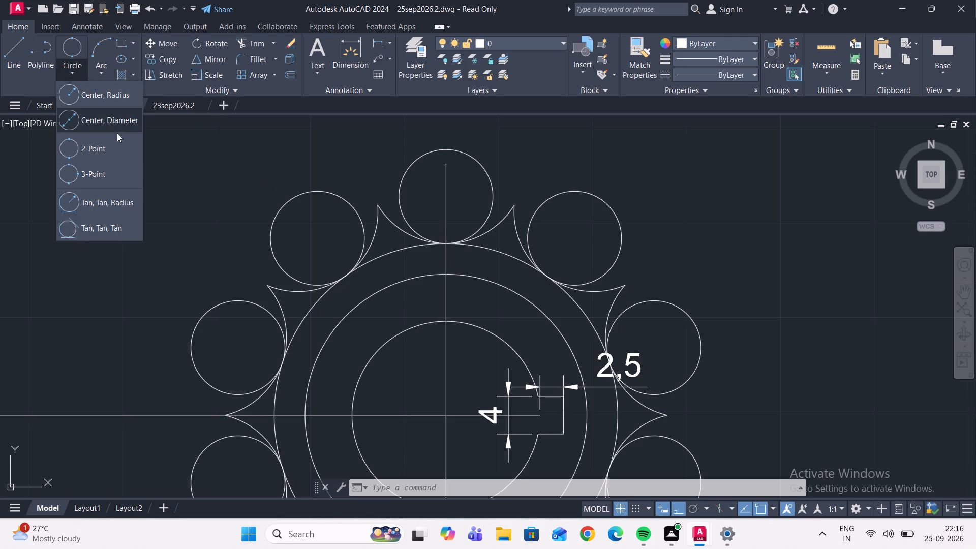
left_click(109, 206)
left_click(412, 160)
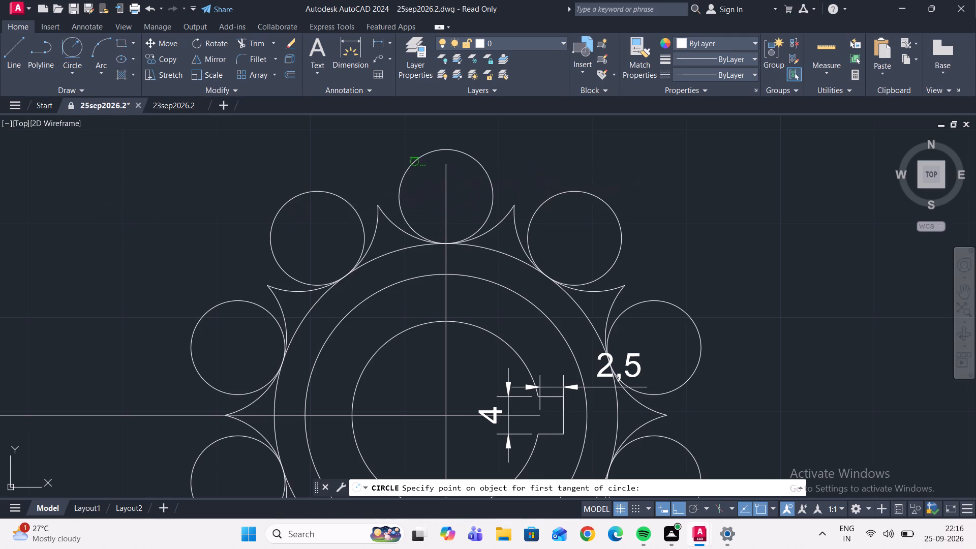
left_click(333, 194)
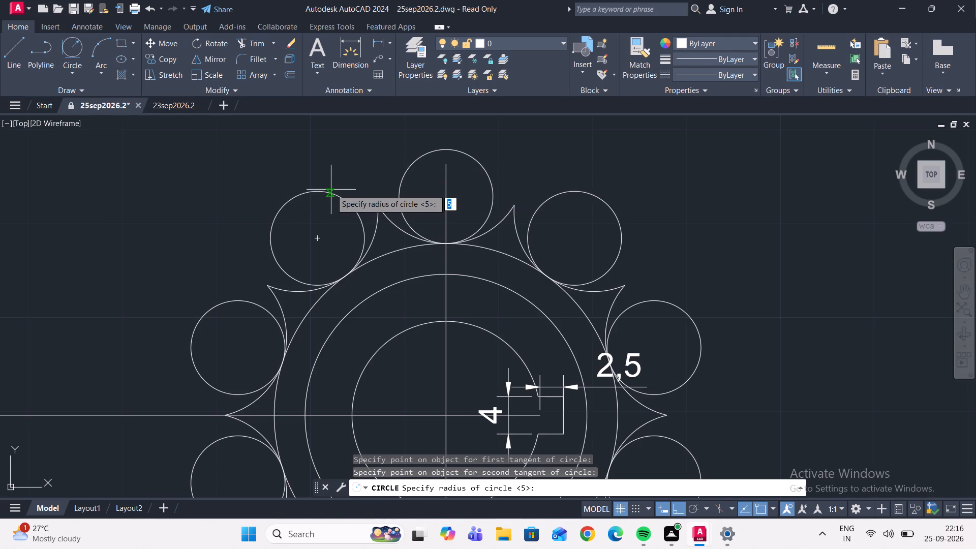
key("8")
key("Return")
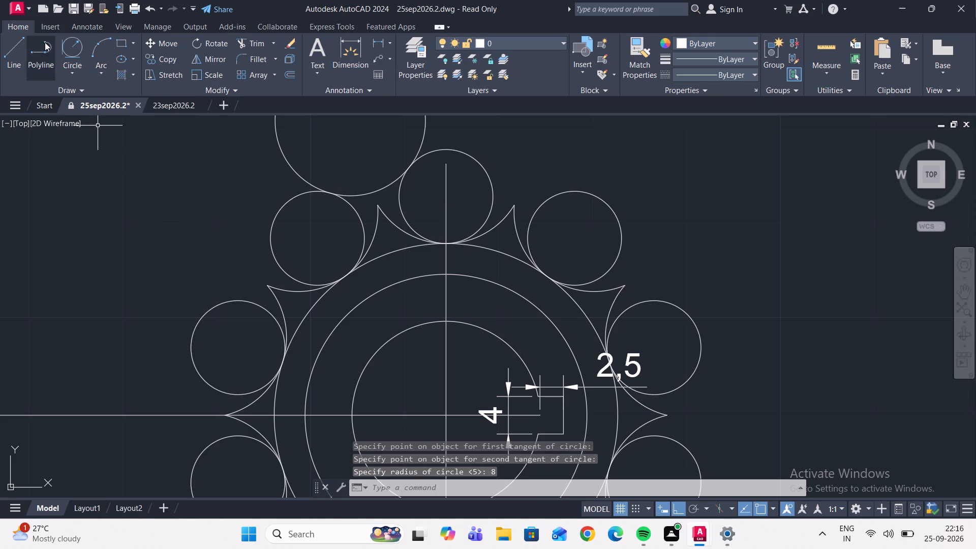
Draw a Tan, Tan, Radius circle of radius 8 tangent to the inner sides of the top arrayed circle and its left neighbour.
left_click(72, 56)
scroll(350, 242, "up", 1)
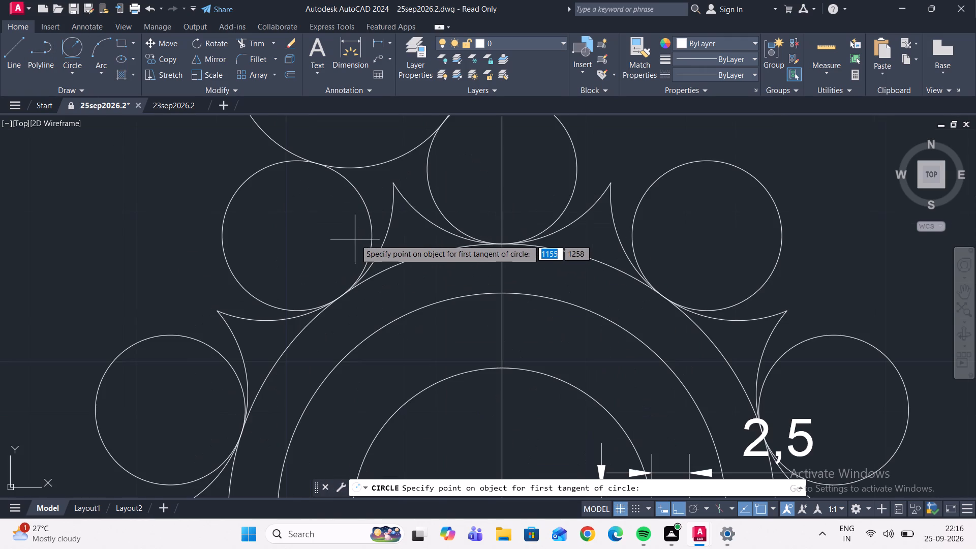
left_click(370, 232)
left_click(447, 219)
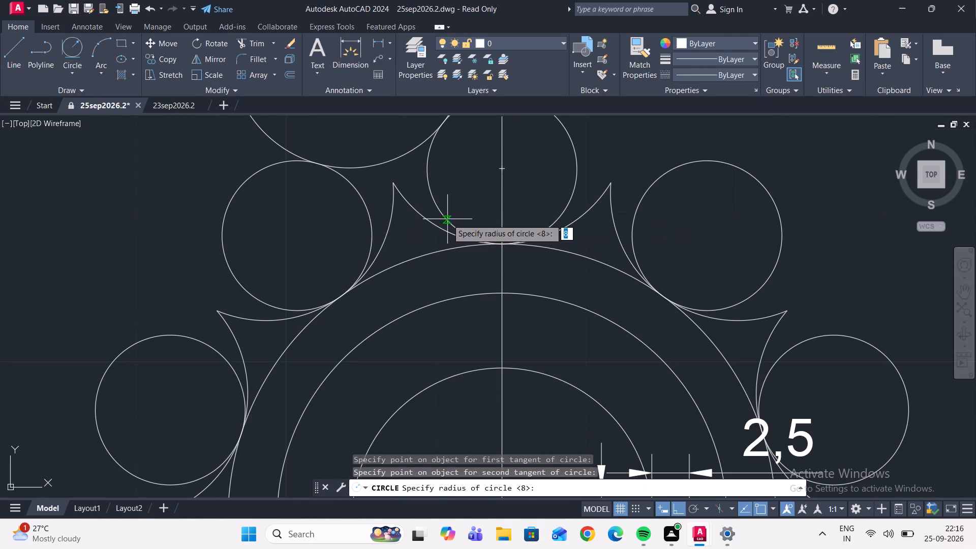
key("Return")
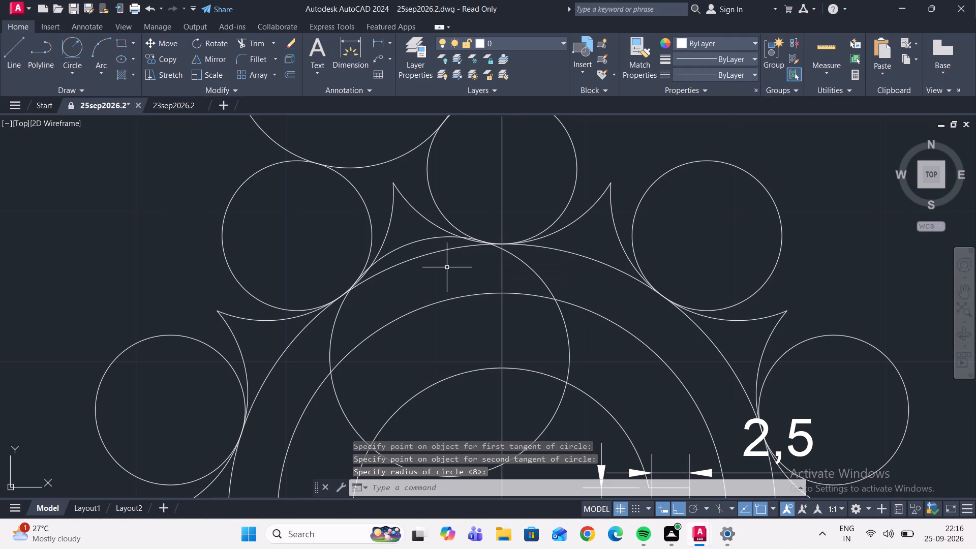
Draw a Tan, Tan, Radius circle of radius 8 tangent to the outer sides of the top arrayed circle and its right neighbour.
scroll(445, 269, "down", 1)
middle_click_drag(449, 277, 434, 324)
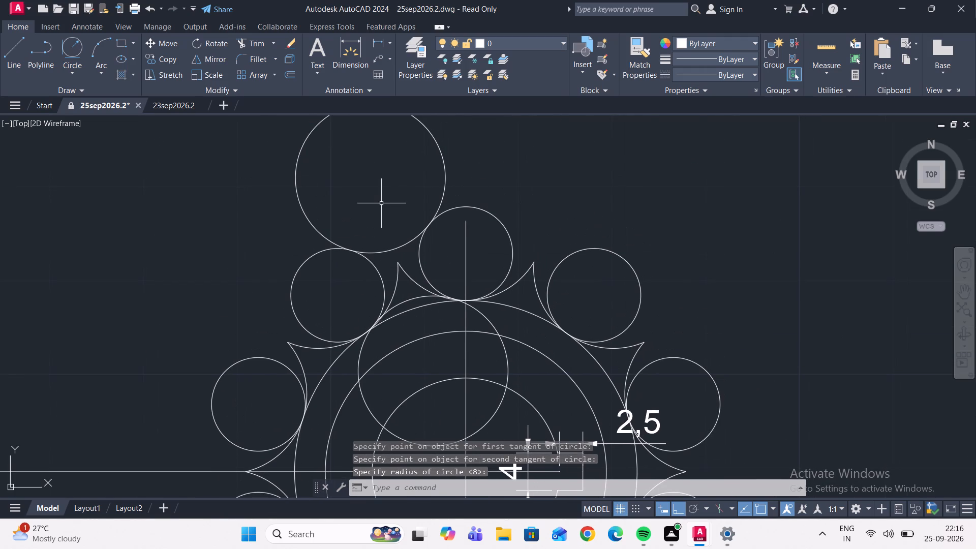
scroll(381, 203, "down", 1)
middle_click_drag(388, 194, 389, 198)
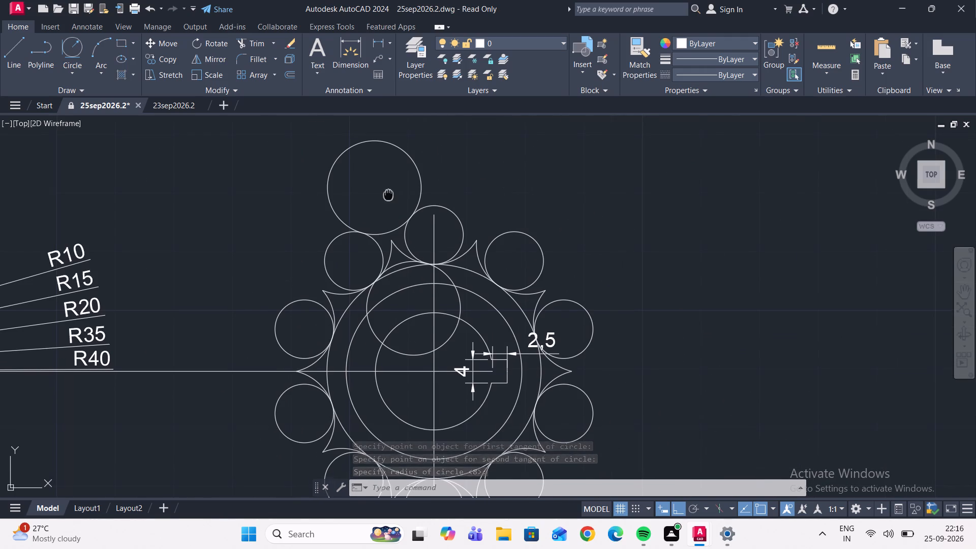
middle_click_drag(389, 198, 389, 215)
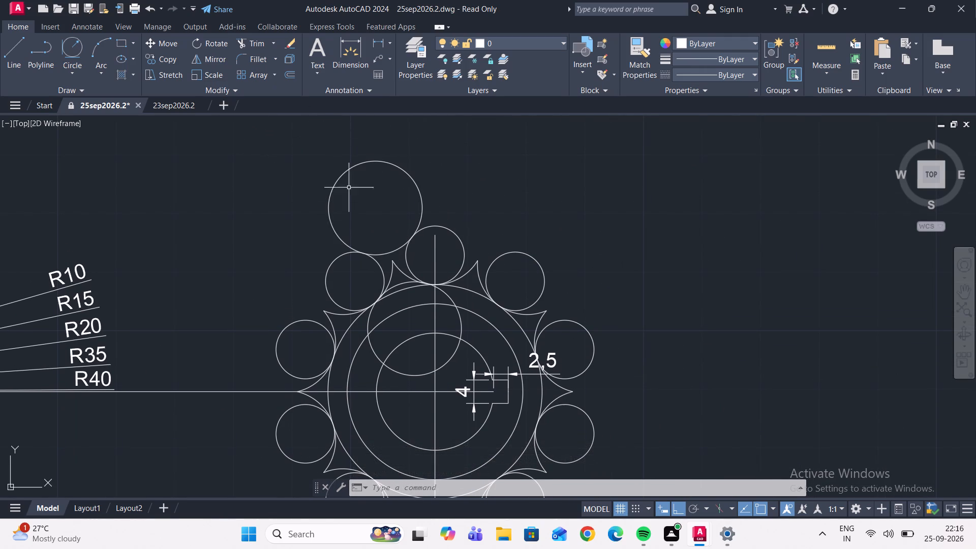
left_click(74, 53)
scroll(463, 247, "up", 1)
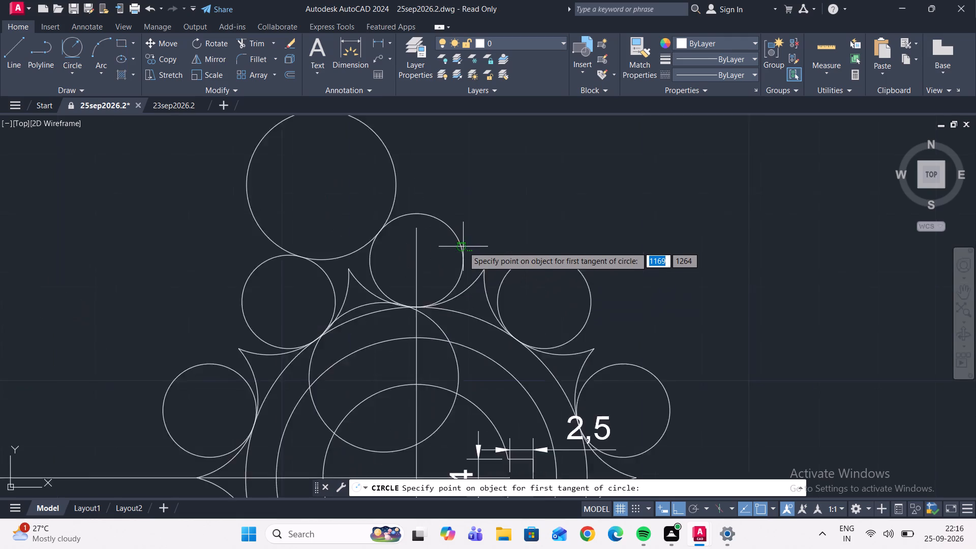
scroll(463, 247, "up", 1)
left_click(451, 232)
left_click(555, 269)
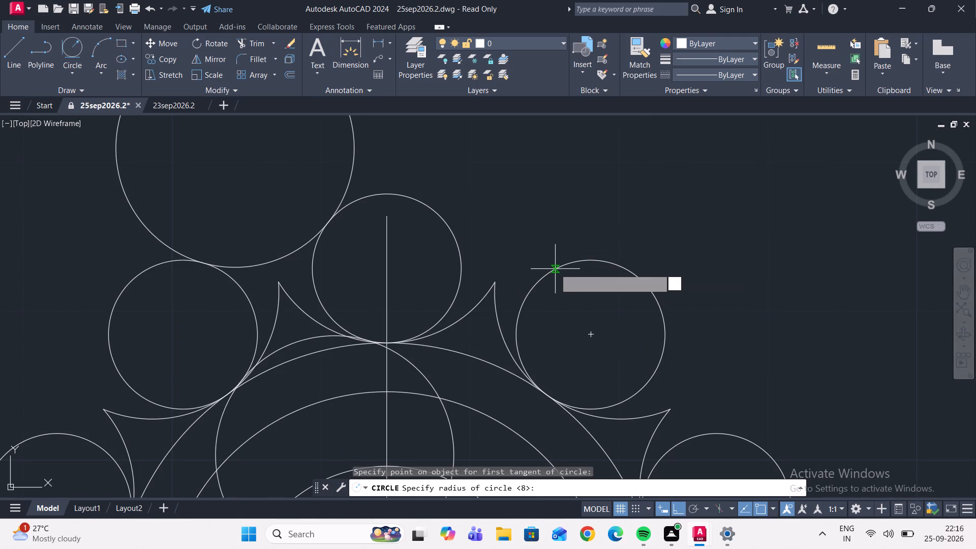
key("Return")
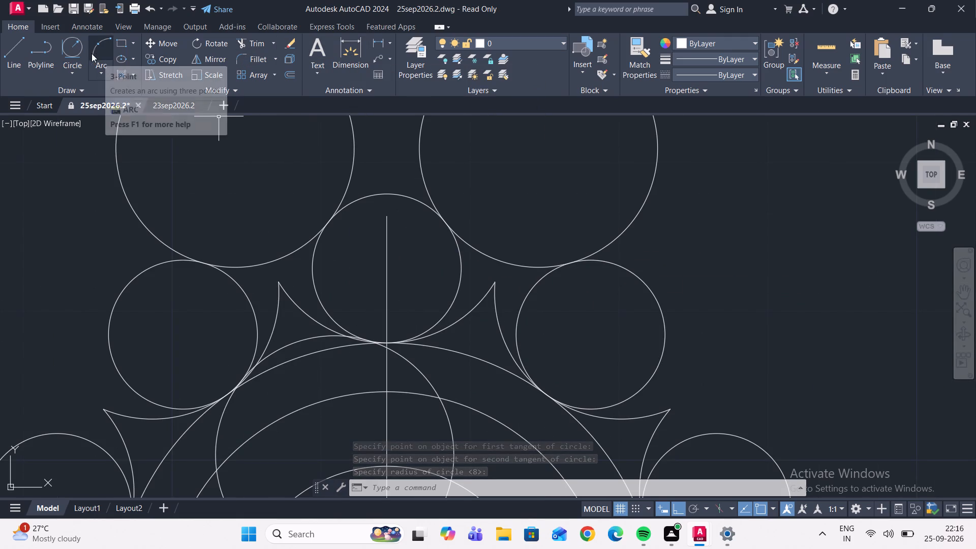
Draw a Tan, Tan, Radius circle of radius 8 tangent to the inner sides of the top arrayed circle and its right neighbour.
left_click(78, 54)
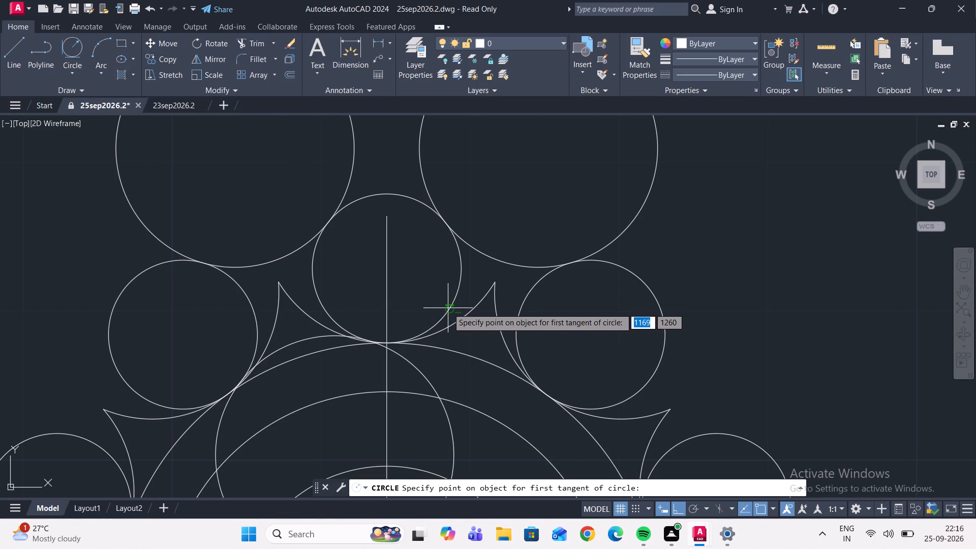
left_click(445, 313)
left_click(516, 331)
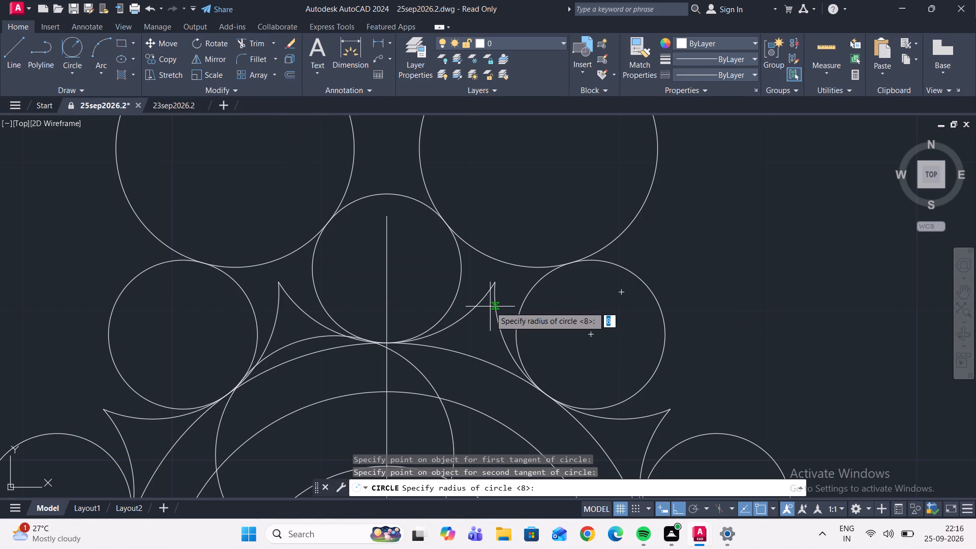
key("Return")
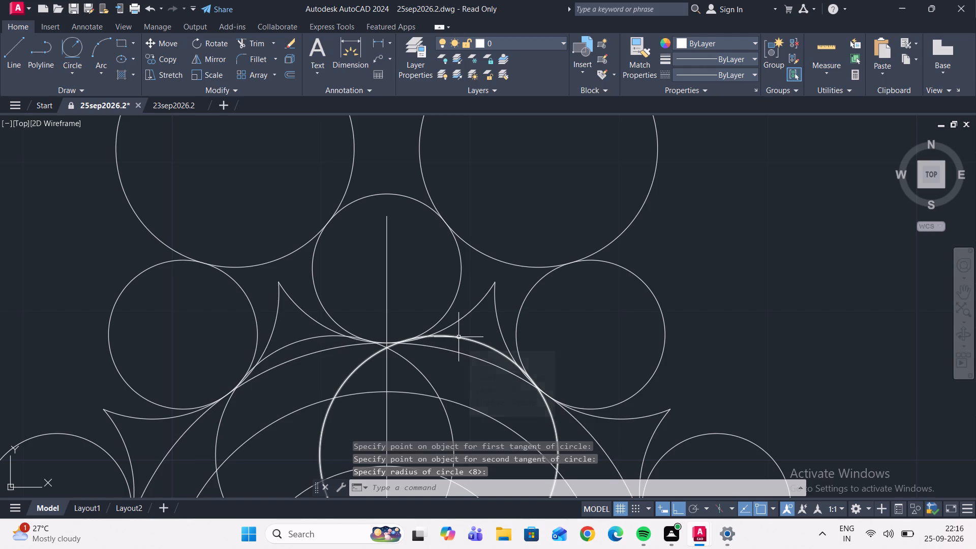
Trim the outer portions of the two upper radius 8 circles, keeping only the link arcs between the top arrayed circle and its neighbours.
middle_click_drag(281, 207, 286, 220)
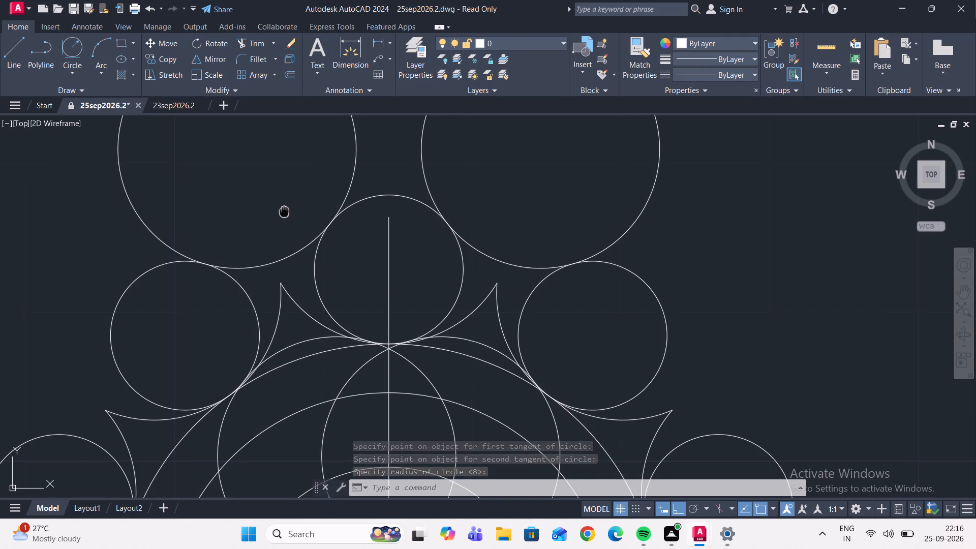
middle_click_drag(286, 220, 296, 280)
scroll(296, 276, "down", 1)
left_click(250, 42)
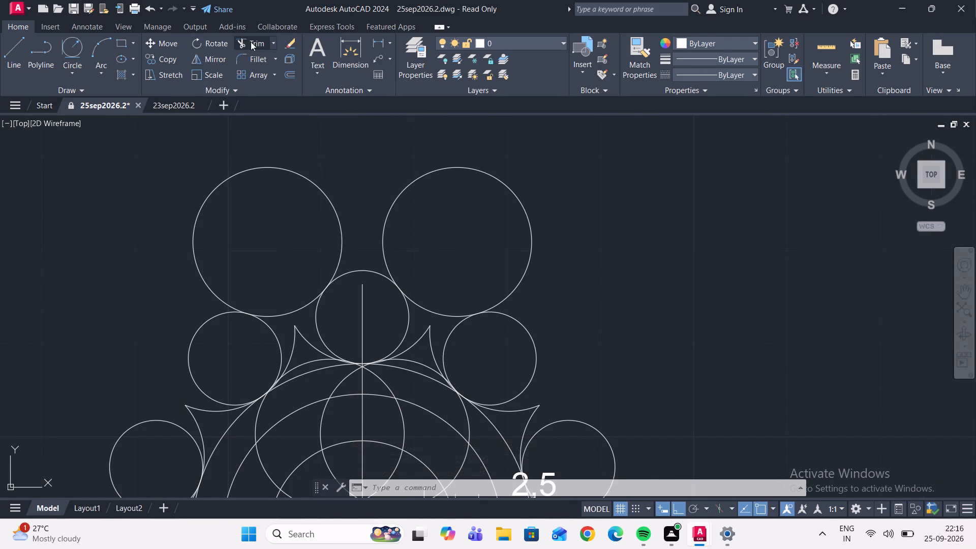
left_click_drag(295, 214, 173, 194)
left_click_drag(461, 254, 538, 224)
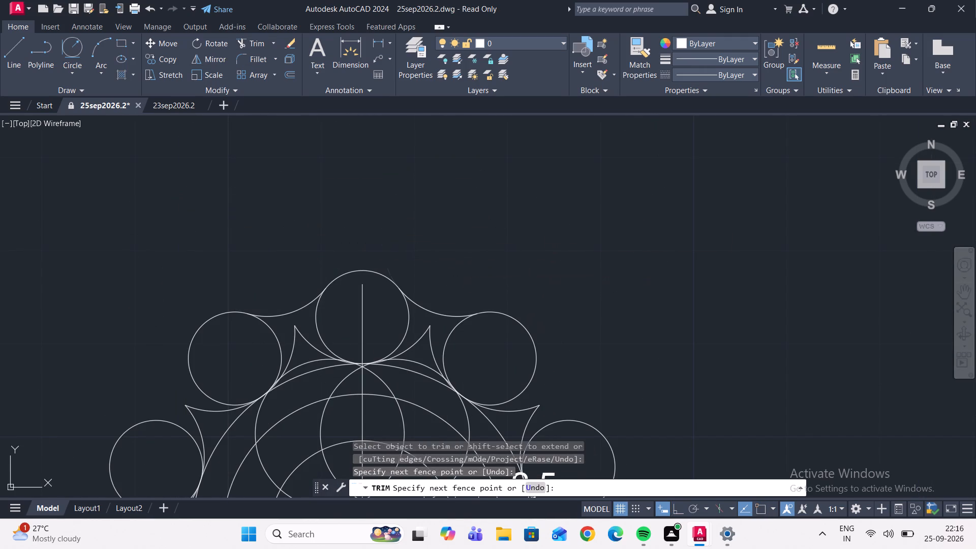
Trim the portions of the two lower radius 8 circles that cross the keyed feature's bore and inner ring.
scroll(262, 400, "up", 2)
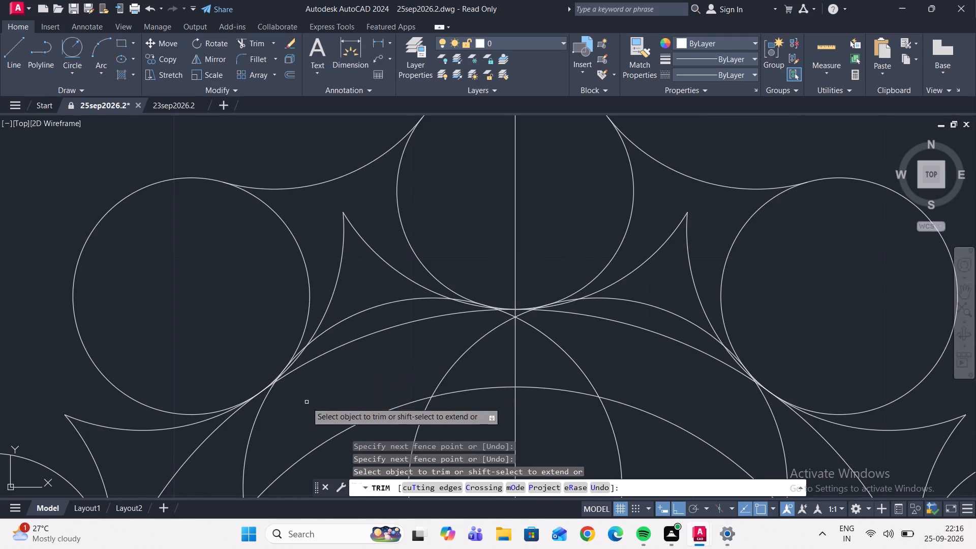
middle_click_drag(307, 402, 336, 275)
left_click_drag(317, 285, 259, 350)
scroll(351, 323, "down", 2)
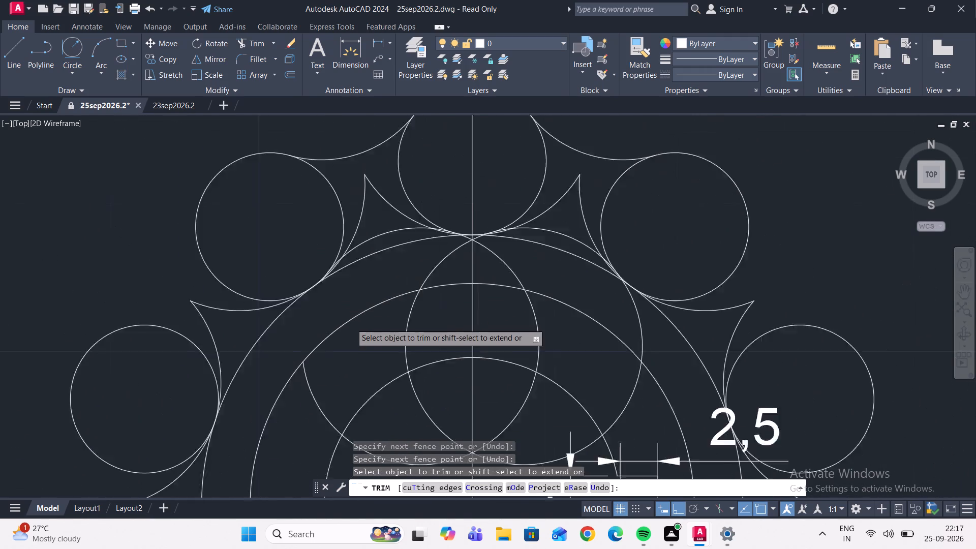
left_click_drag(342, 341, 330, 394)
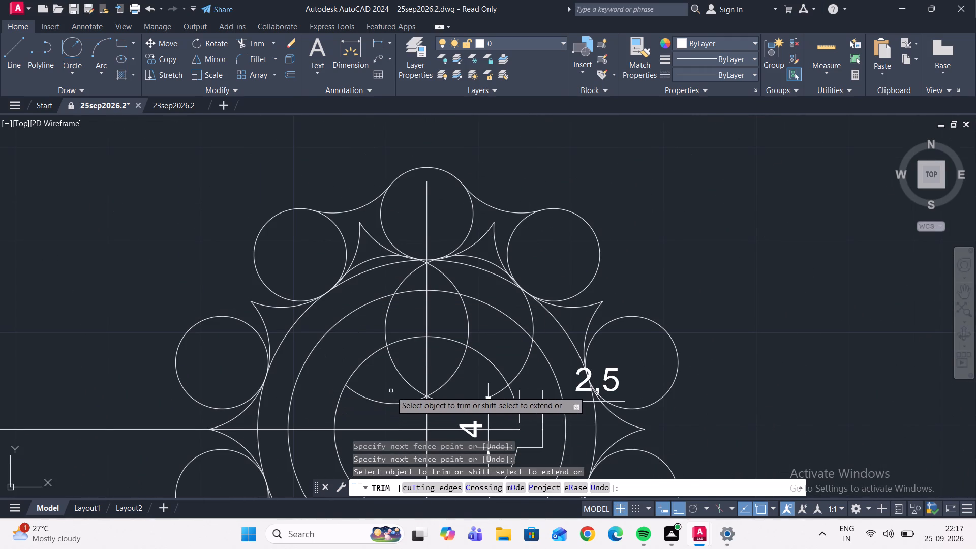
left_click_drag(391, 391, 391, 417)
left_click_drag(411, 363, 396, 402)
left_click_drag(438, 365, 457, 379)
left_click_drag(450, 385, 452, 413)
left_click_drag(457, 326, 493, 340)
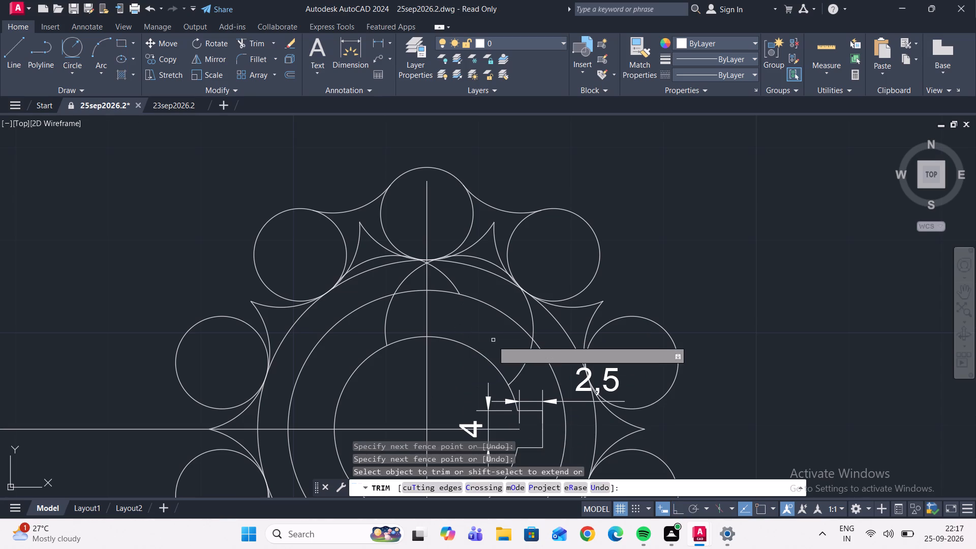
left_click_drag(516, 355, 531, 375)
left_click_drag(396, 322, 358, 351)
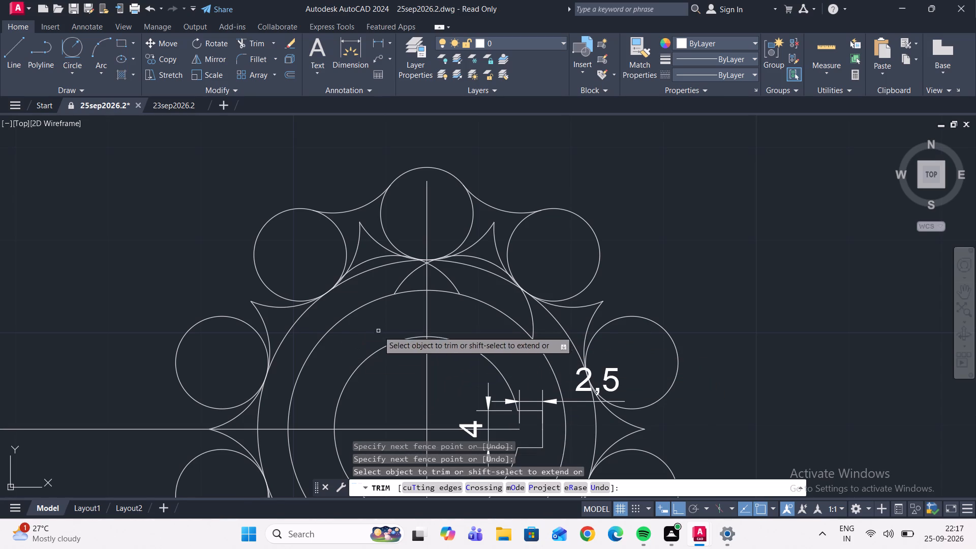
Trim the remaining lower radius 8 circle pieces inside the keyed feature's outer circle on both sides of the vertical centreline.
middle_click_drag(381, 324, 371, 350)
scroll(392, 310, "up", 3)
left_click_drag(418, 304, 365, 304)
left_click_drag(544, 307, 599, 300)
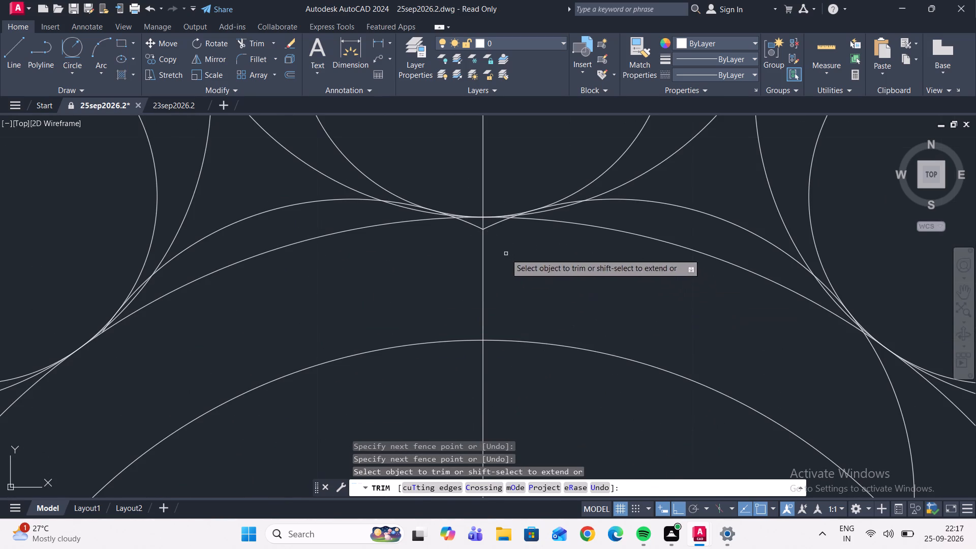
middle_click_drag(506, 254, 505, 296)
scroll(493, 273, "up", 2)
left_click_drag(480, 258, 500, 286)
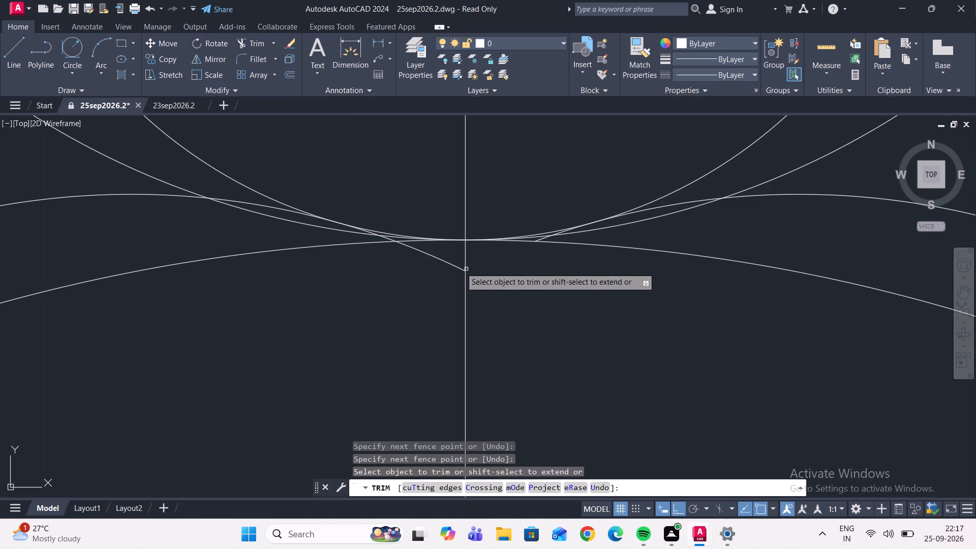
left_click_drag(447, 256, 402, 284)
scroll(399, 301, "down", 3)
scroll(503, 339, "down", 1)
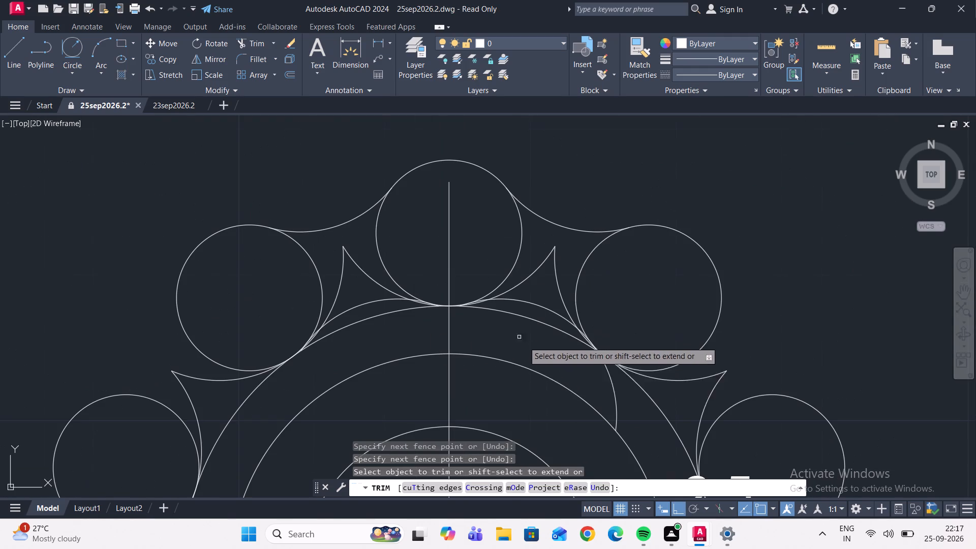
left_click_drag(599, 386, 633, 412)
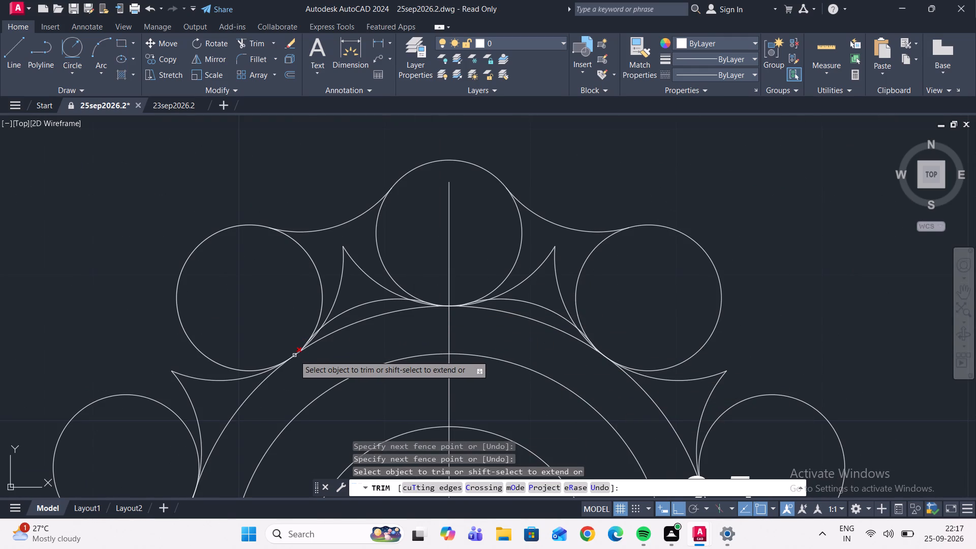
Trim the left lower link arc's overhanging end back to its tangent point on the left neighbouring circle.
scroll(309, 357, "up", 3)
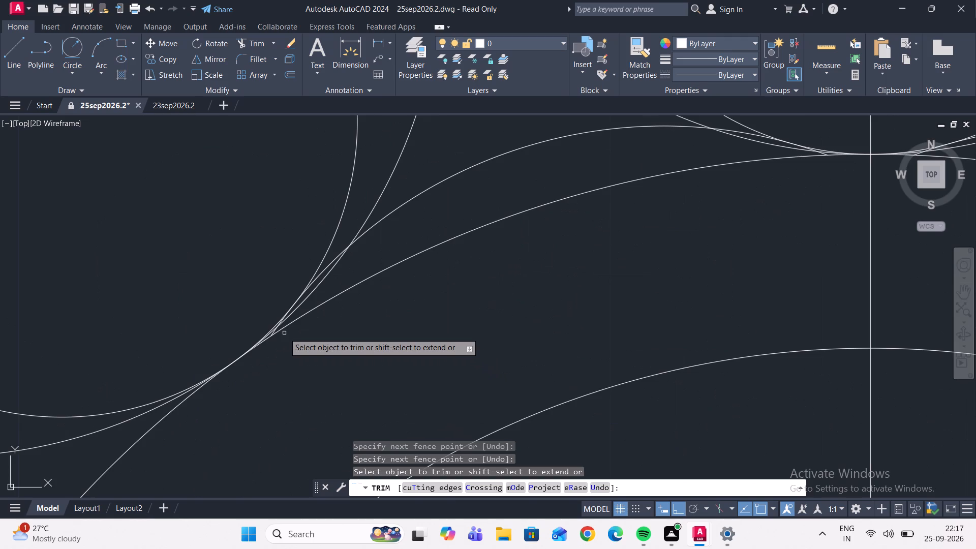
scroll(281, 333, "up", 5)
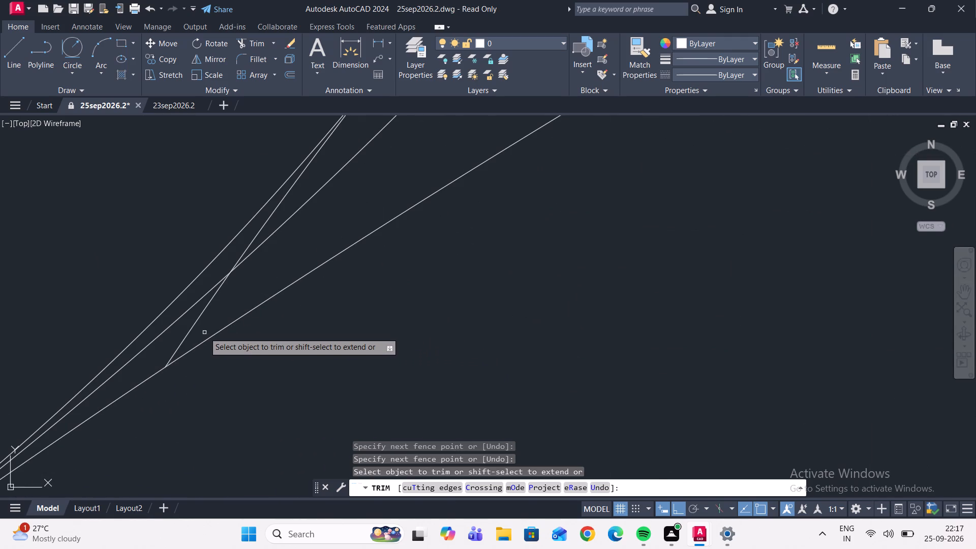
left_click(192, 331)
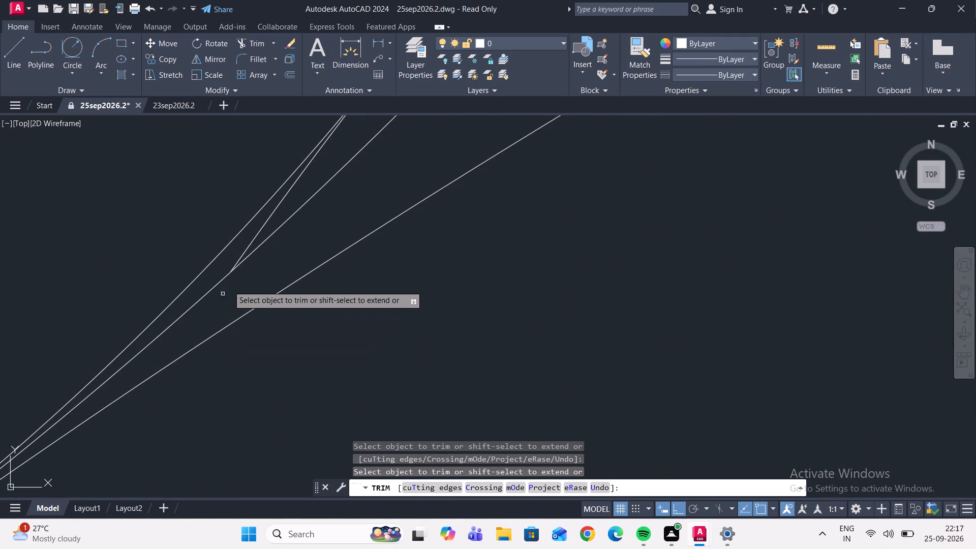
left_click(253, 240)
Trim away the two tooth arcs between the top arrayed circle and its left neighbour, above the lower link arc.
scroll(392, 216, "down", 3)
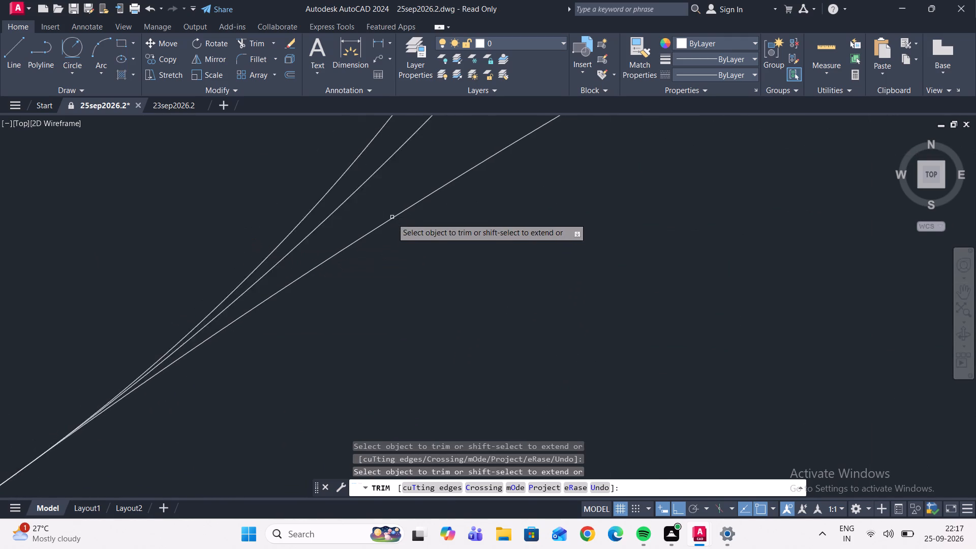
scroll(415, 258, "down", 3)
middle_click_drag(501, 259, 330, 345)
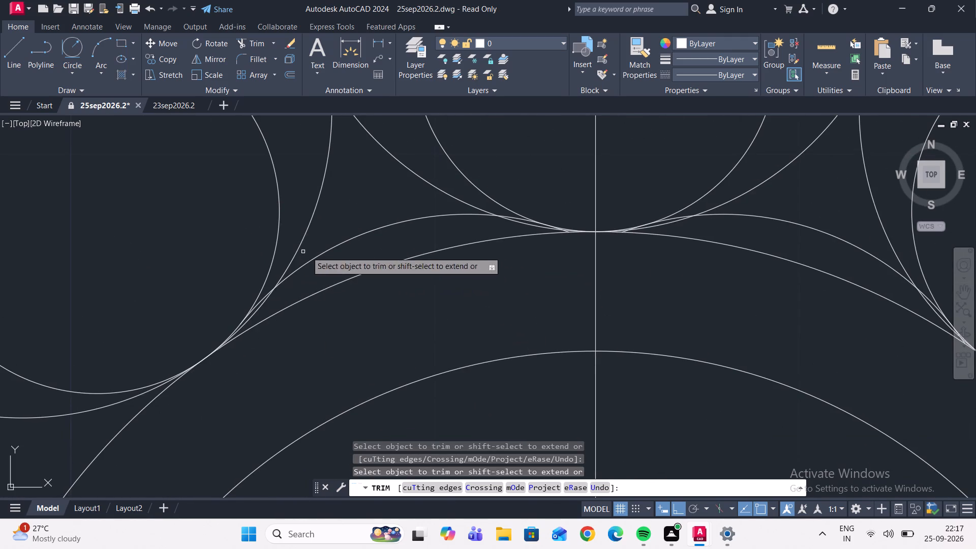
middle_click_drag(319, 258, 333, 377)
left_click_drag(341, 323, 318, 269)
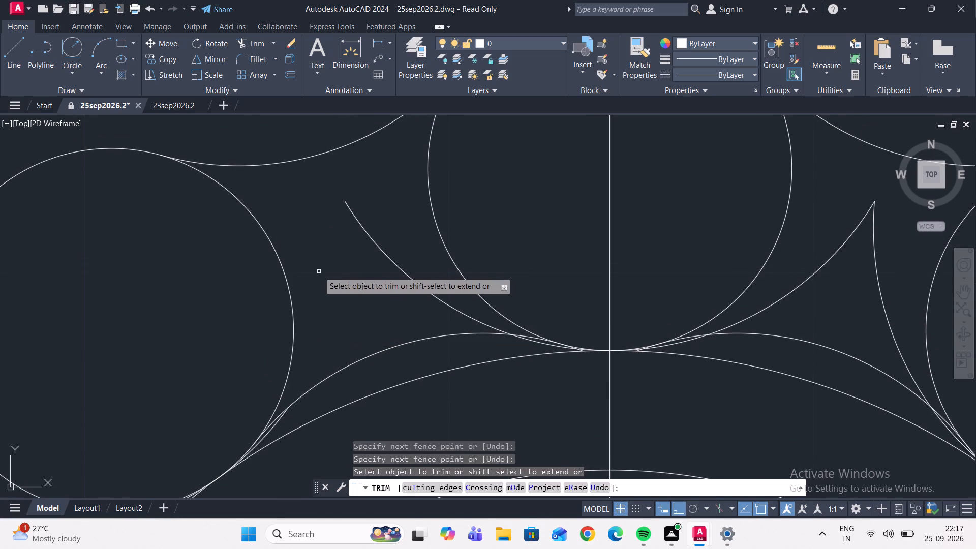
left_click_drag(387, 218, 359, 292)
Trim the left lower link arc's overhanging end beside the vertical centreline back to its tangent point on the top arrayed circle.
middle_click_drag(355, 280, 340, 267)
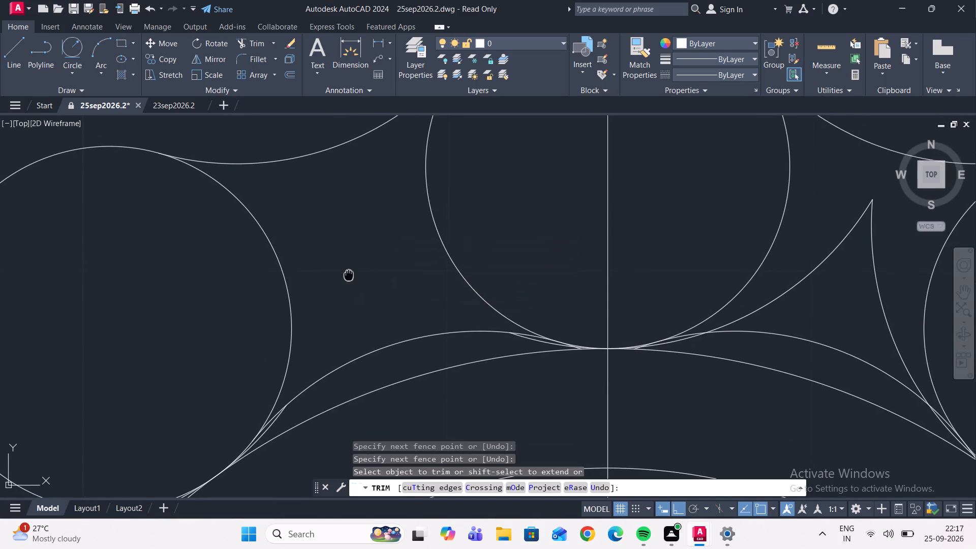
middle_click_drag(340, 267, 259, 209)
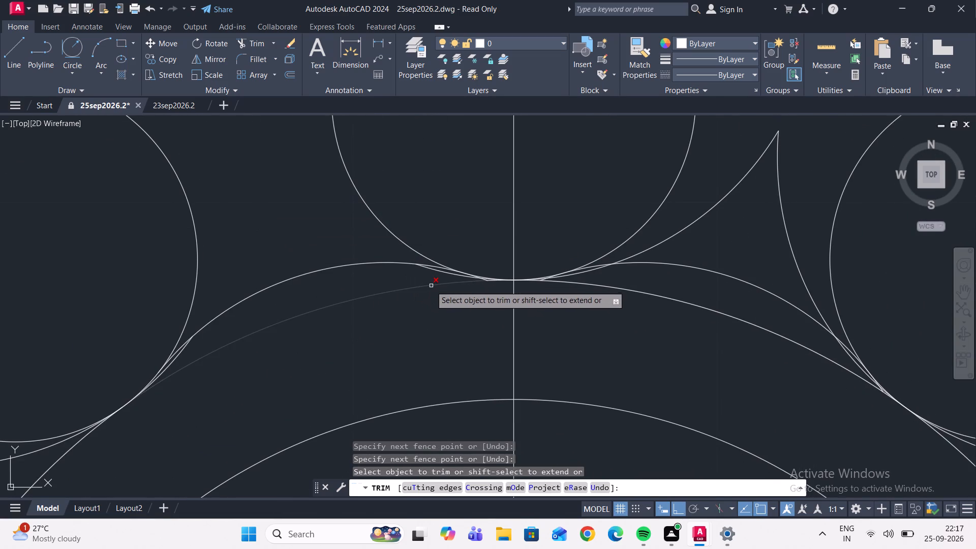
scroll(473, 284, "up", 4)
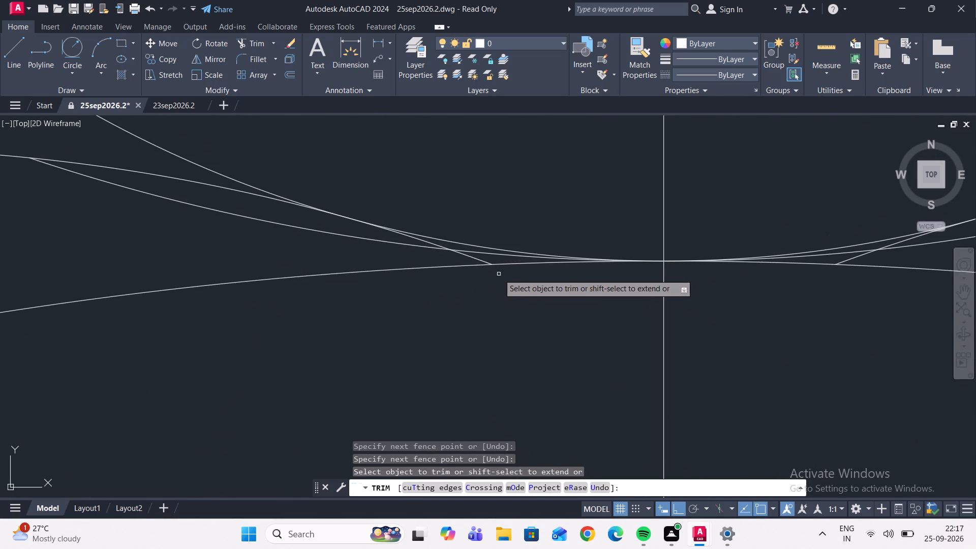
scroll(469, 258, "up", 2)
left_click(472, 256)
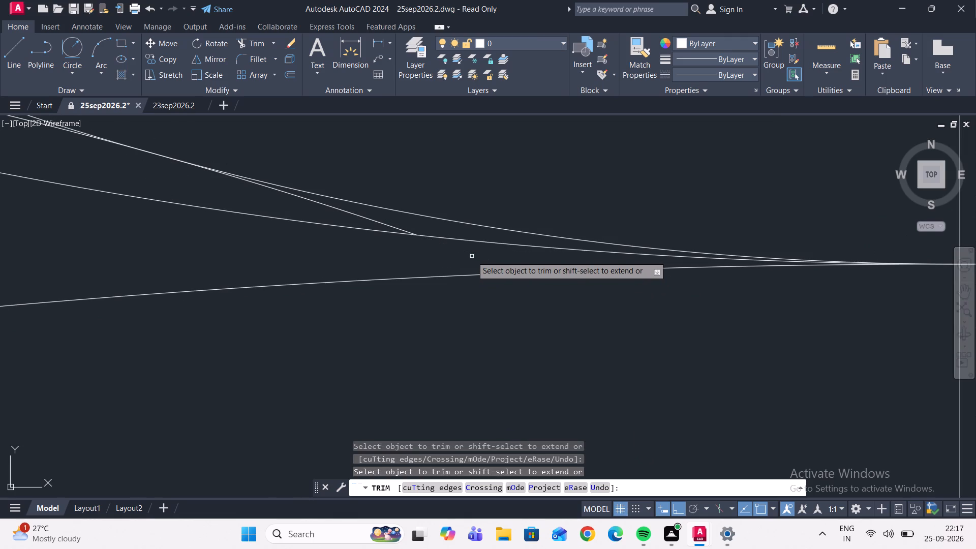
left_click(384, 223)
scroll(414, 268, "down", 5)
middle_click_drag(437, 307, 437, 310)
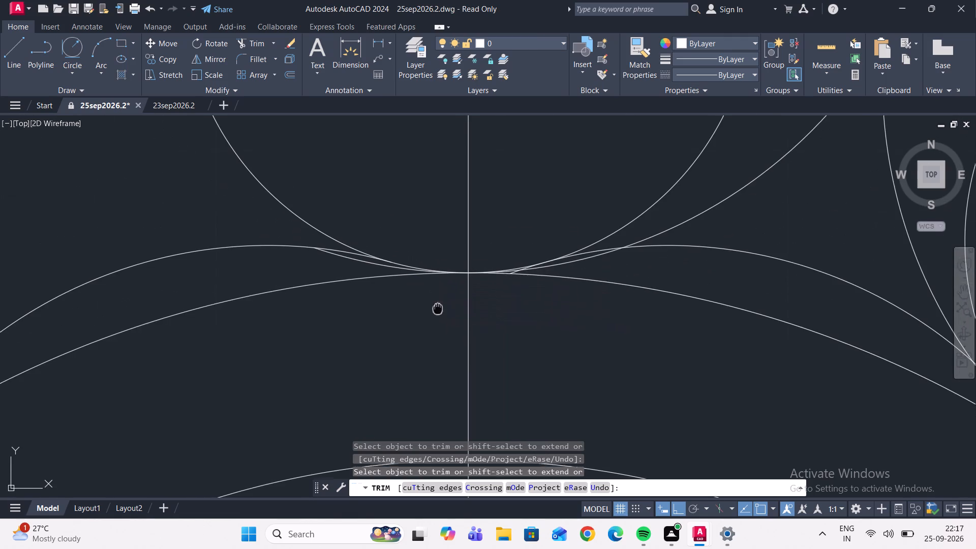
Trim away the two tooth arcs between the top arrayed circle and its right neighbour, above the lower link arc.
middle_click_drag(437, 310, 256, 318)
scroll(491, 345, "down", 2)
middle_click_drag(493, 352, 461, 367)
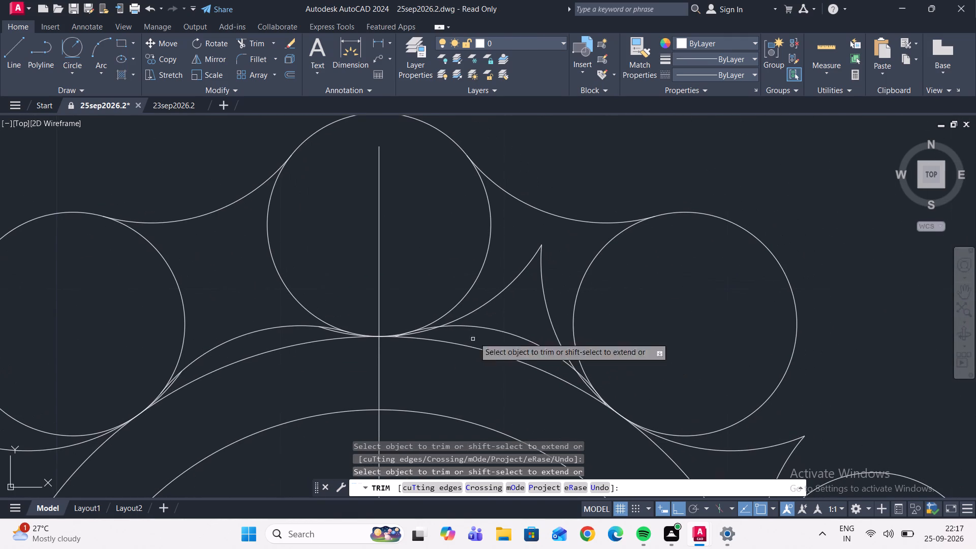
left_click_drag(504, 308, 498, 276)
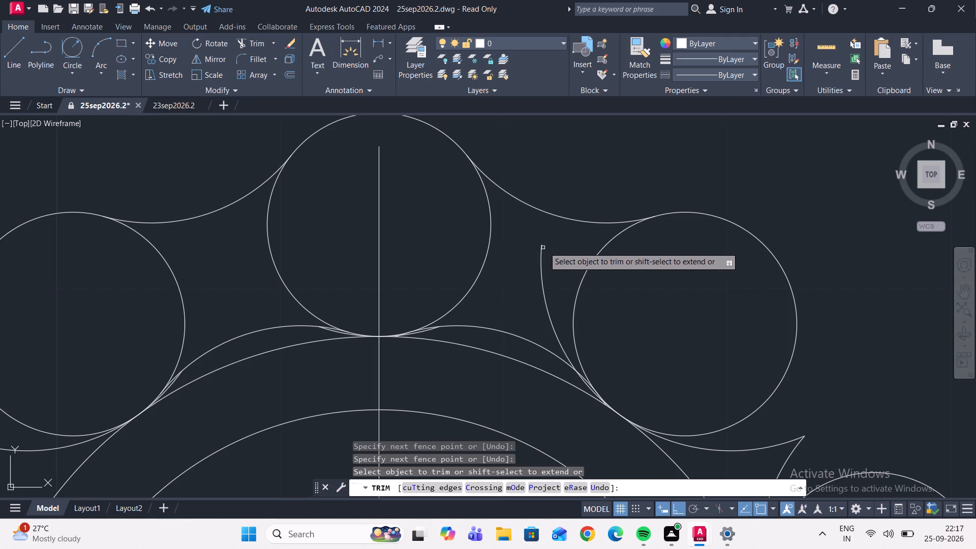
left_click_drag(547, 247, 526, 292)
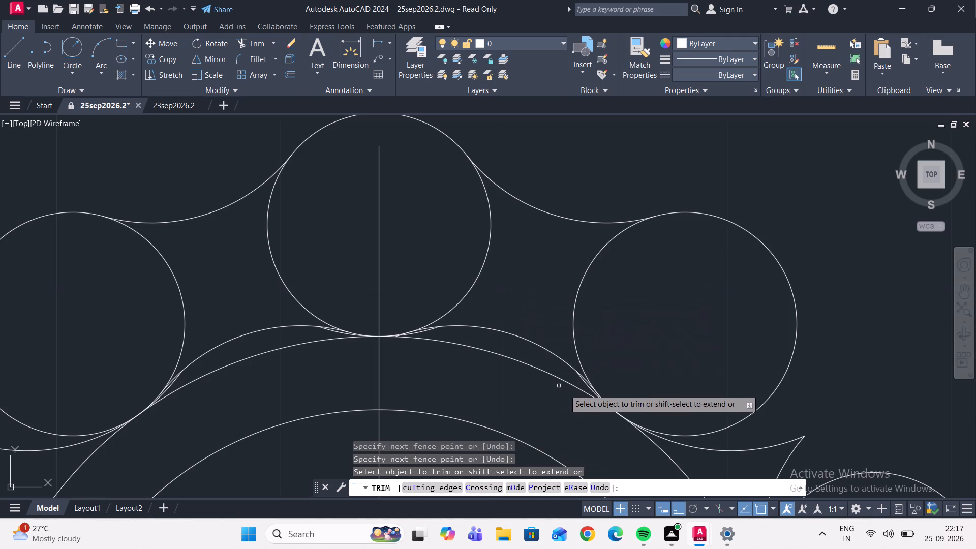
Trim the right lower link arc's overhanging end back to its tangent point on the right neighbouring circle.
scroll(593, 389, "up", 3)
middle_click_drag(448, 311, 310, 188)
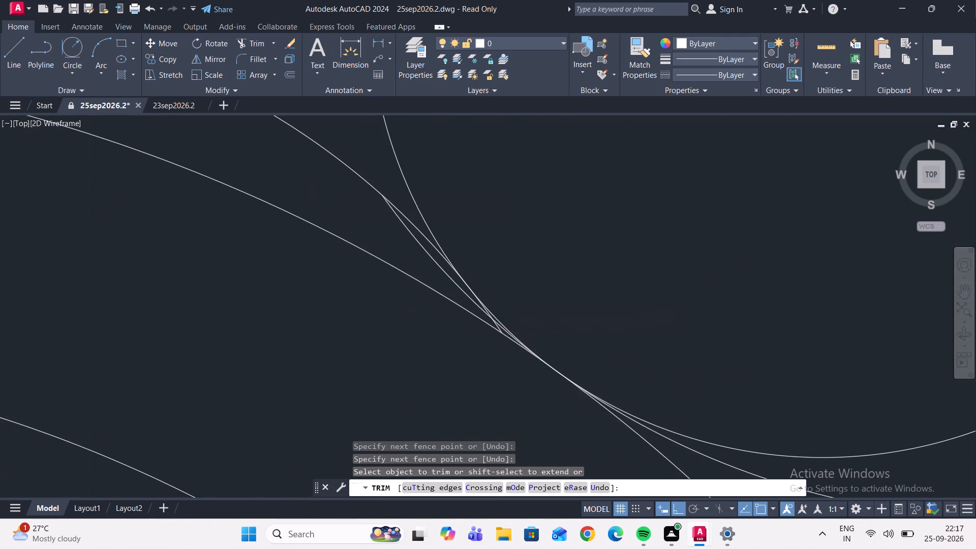
scroll(509, 337, "up", 3)
left_click(464, 309)
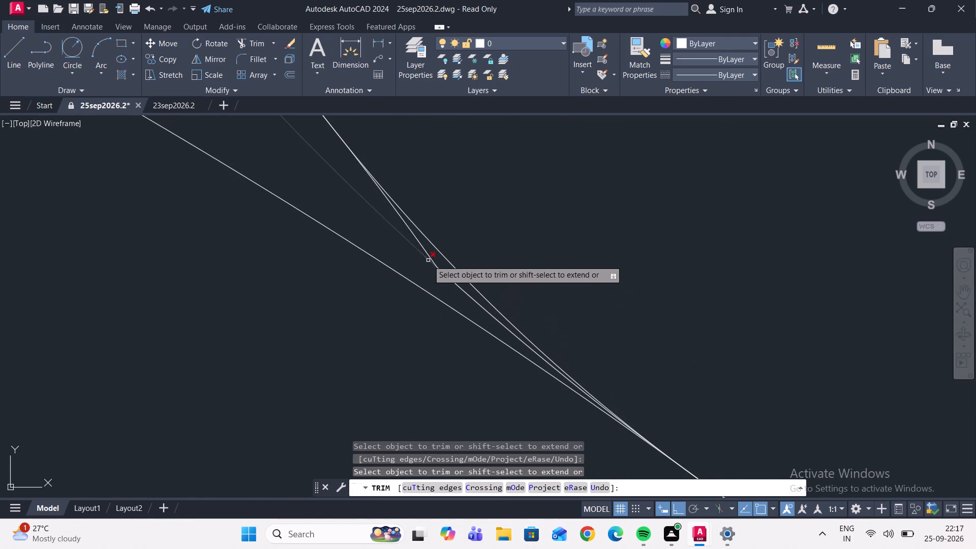
left_click(427, 252)
scroll(541, 269, "down", 3)
scroll(626, 310, "down", 6)
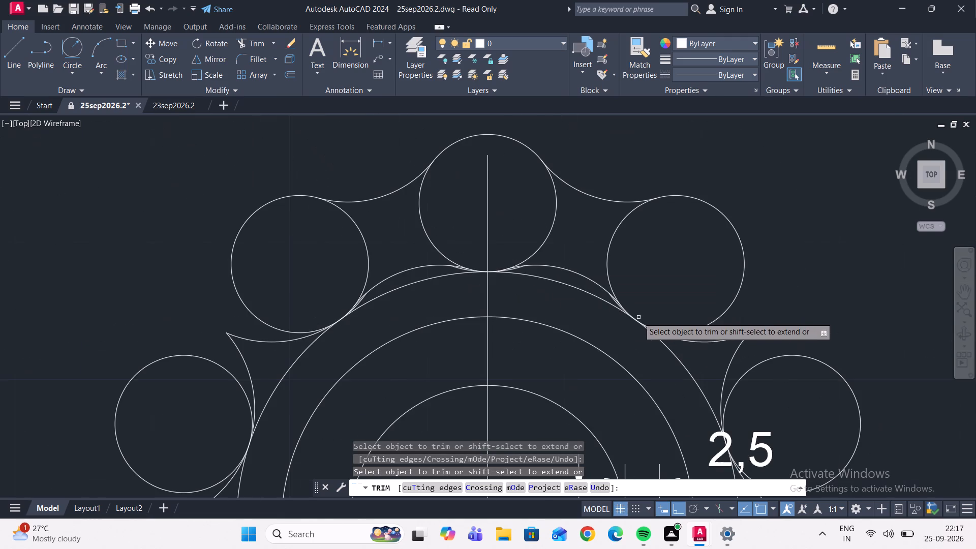
Trim the right lower link arc's overhanging end beside the vertical centreline back to its tangent point on the top arrayed circle.
scroll(505, 267, "up", 7)
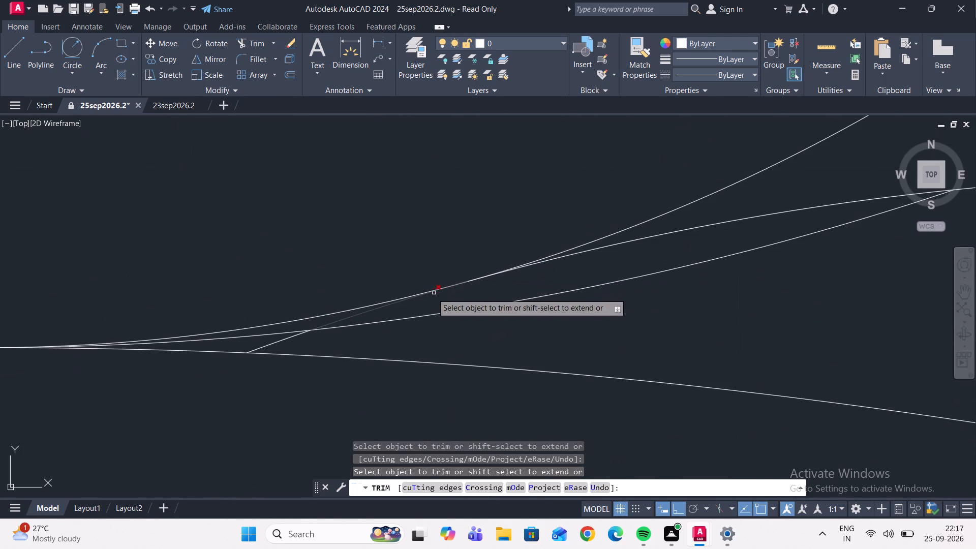
left_click(360, 313)
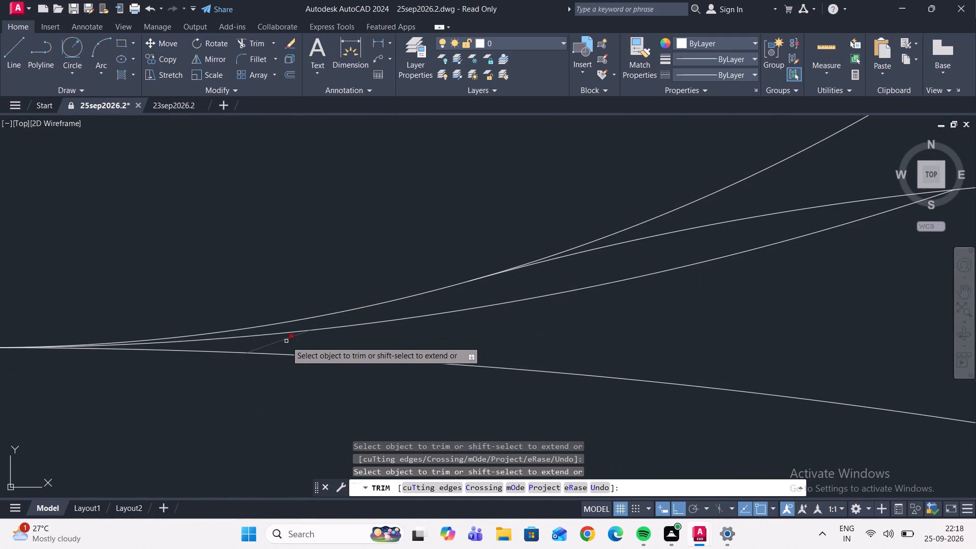
left_click(285, 341)
scroll(302, 346, "down", 4)
scroll(353, 408, "down", 3)
middle_click_drag(368, 406, 282, 340)
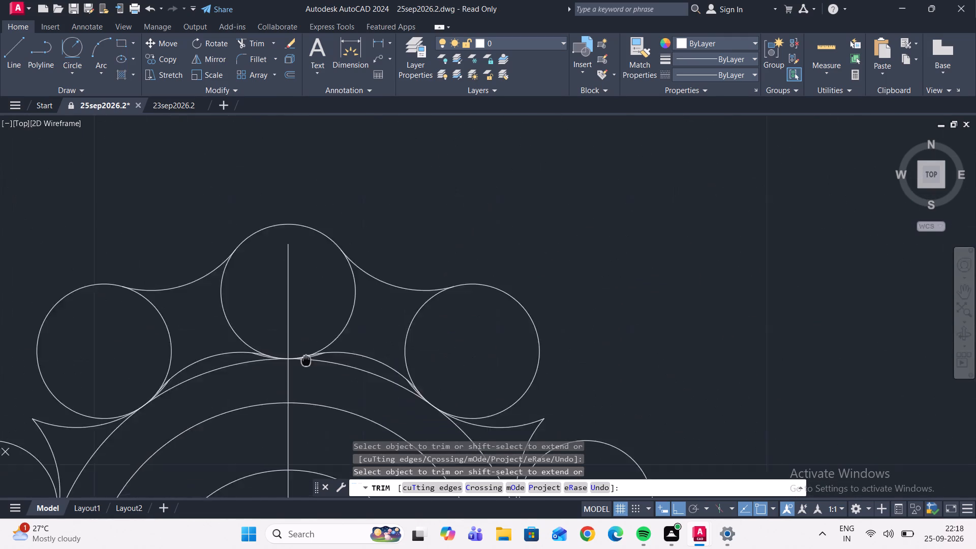
middle_click_drag(282, 340, 257, 306)
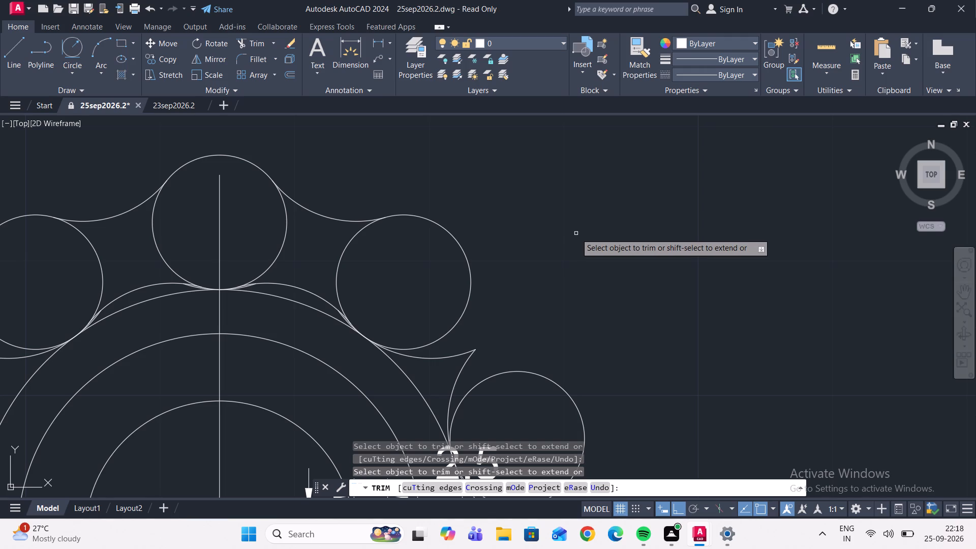
key("Escape")
Draw a radius 8 circle outside the keyed feature, tangent to the top circle's right neighbour and the next arrayed circle clockwise.
scroll(586, 252, "down", 2)
middle_click_drag(590, 252, 615, 250)
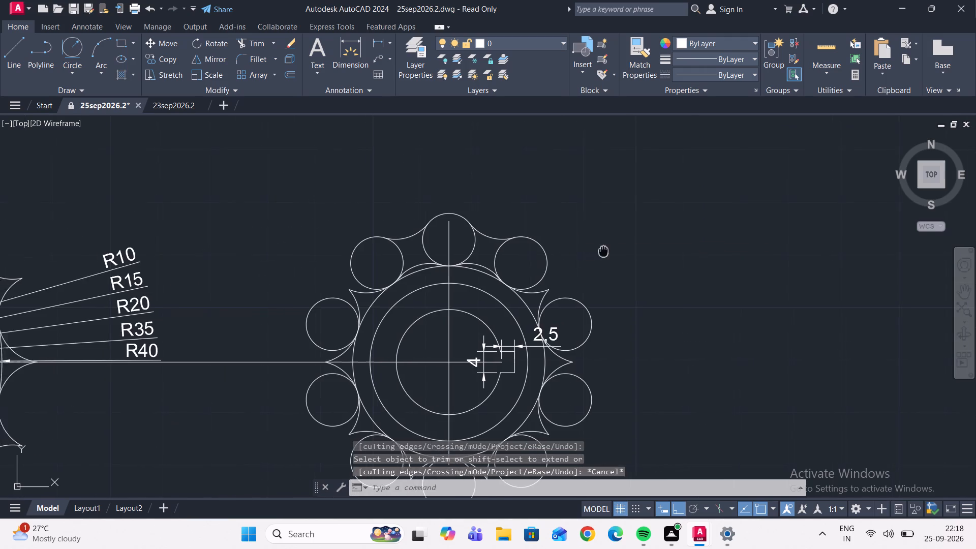
middle_click_drag(615, 250, 628, 254)
scroll(627, 255, "down", 1)
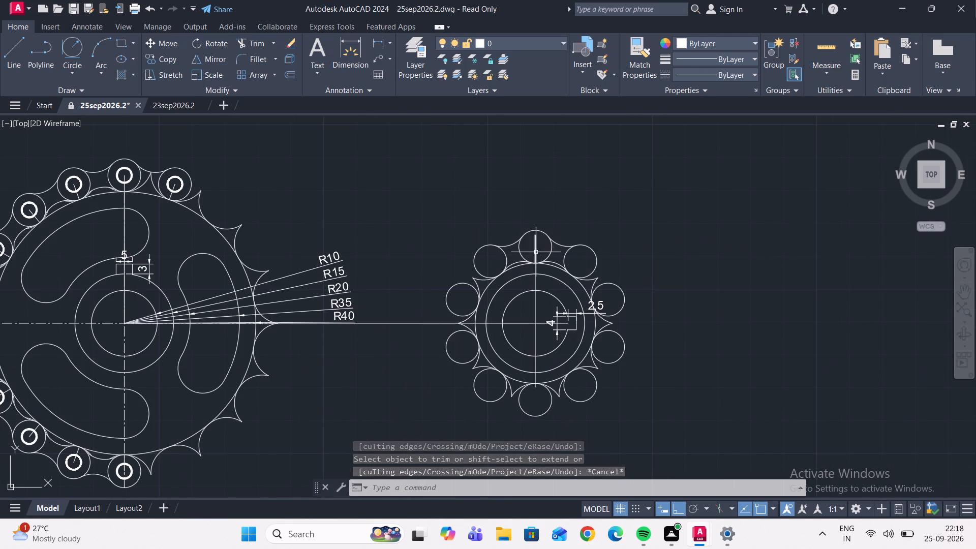
middle_click_drag(652, 295, 605, 262)
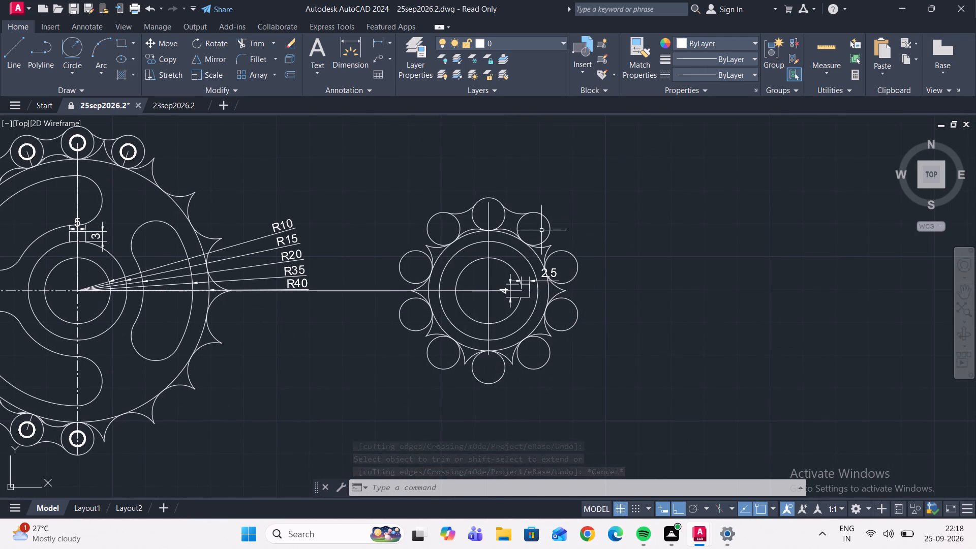
left_click(71, 54)
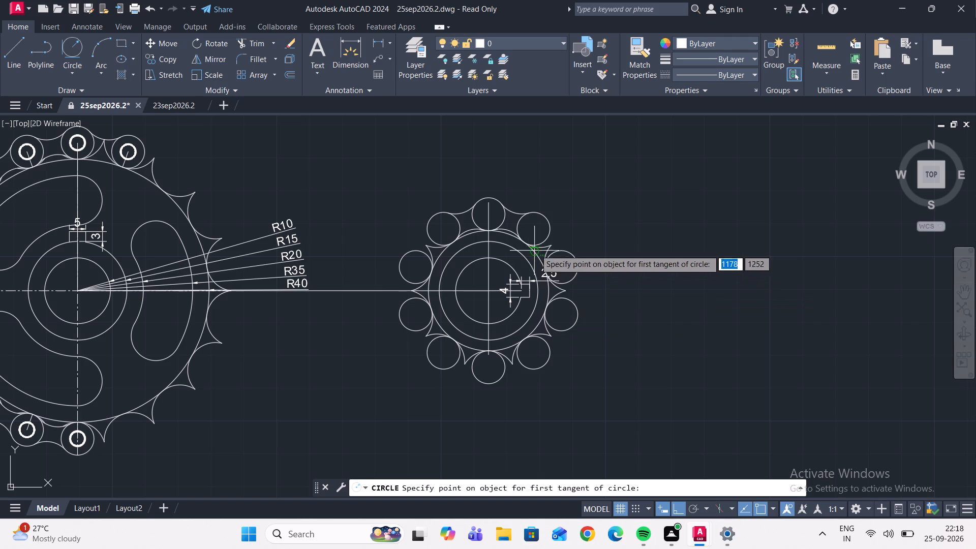
left_click(548, 228)
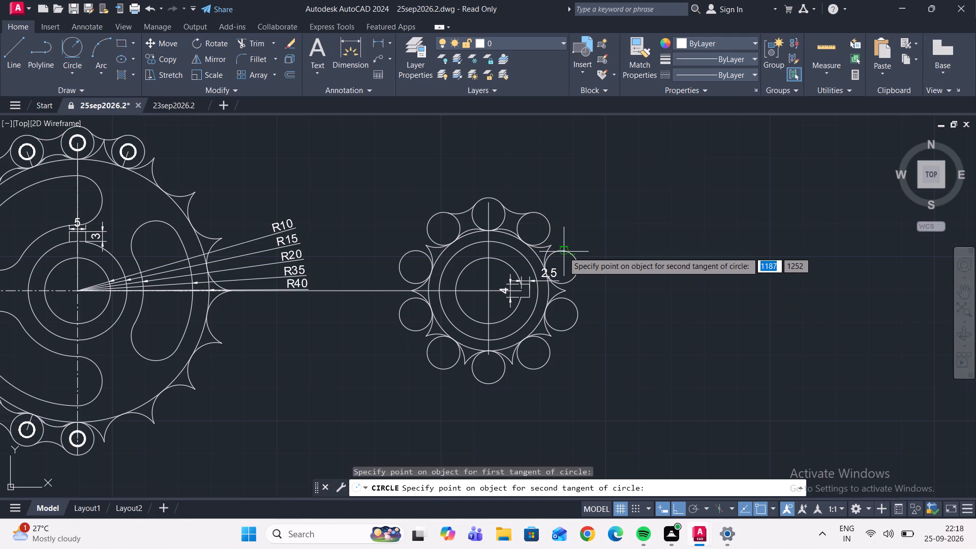
left_click(562, 251)
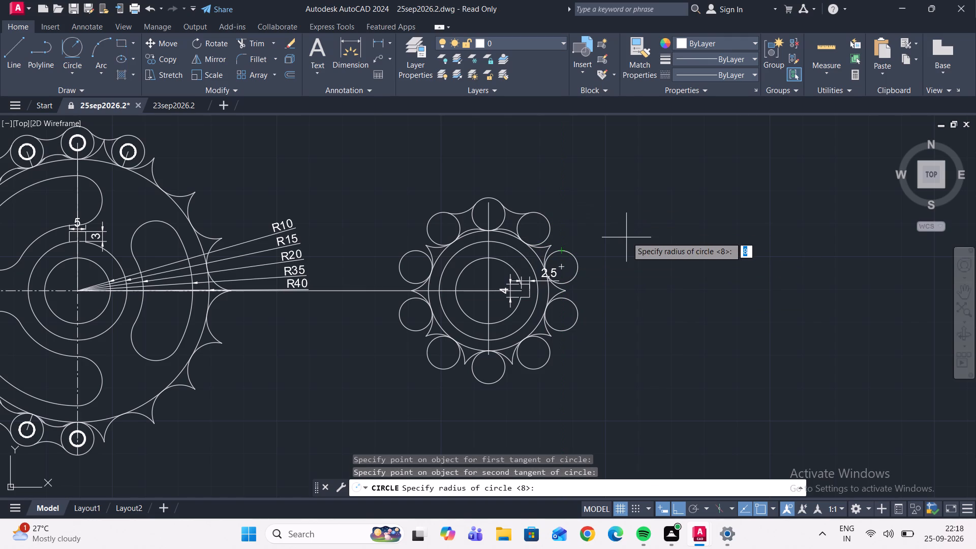
key("Return")
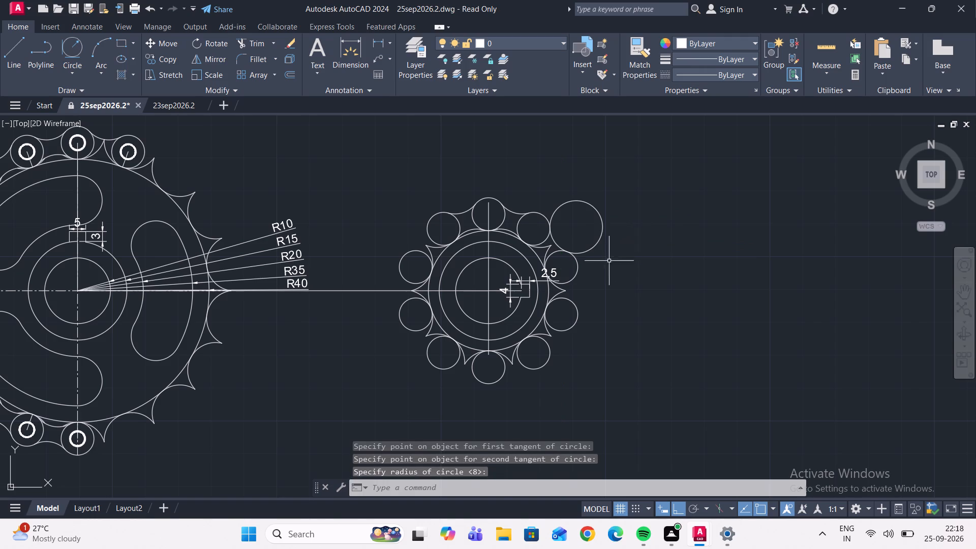
Draw a second radius 8 circle tangent to the inner sides of the same two arrayed circles, reaching into the keyed feature.
scroll(550, 262, "up", 2)
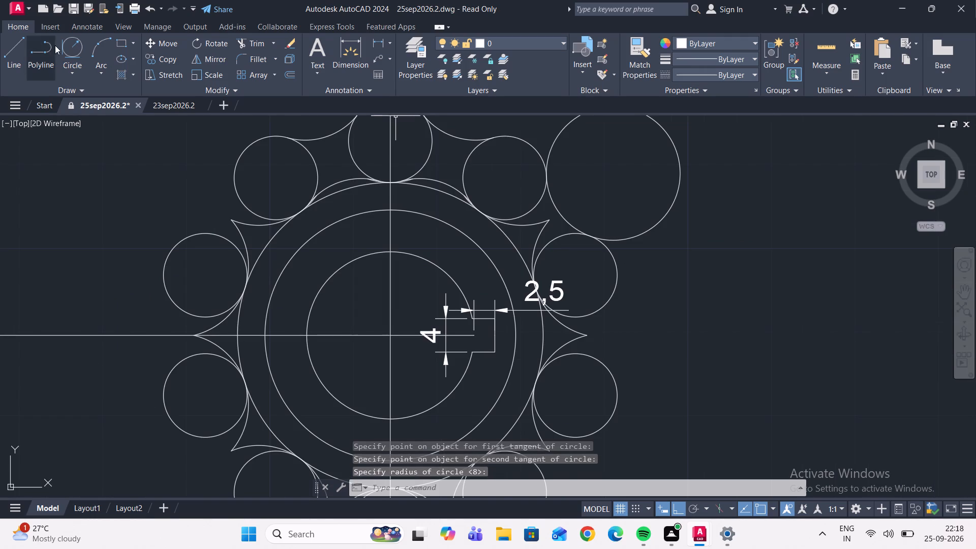
left_click(76, 52)
scroll(504, 222, "up", 1)
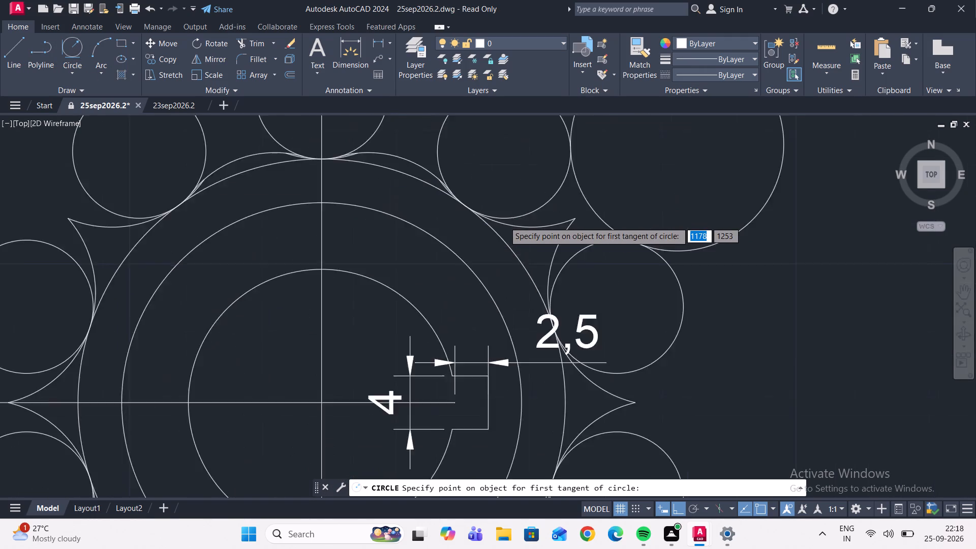
scroll(504, 222, "up", 1)
left_click(515, 215)
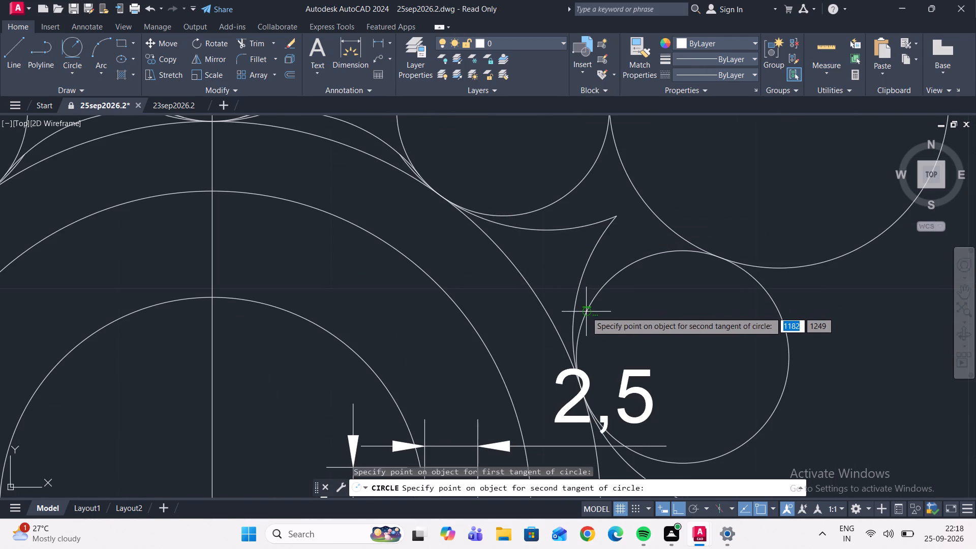
left_click(586, 312)
key("Return")
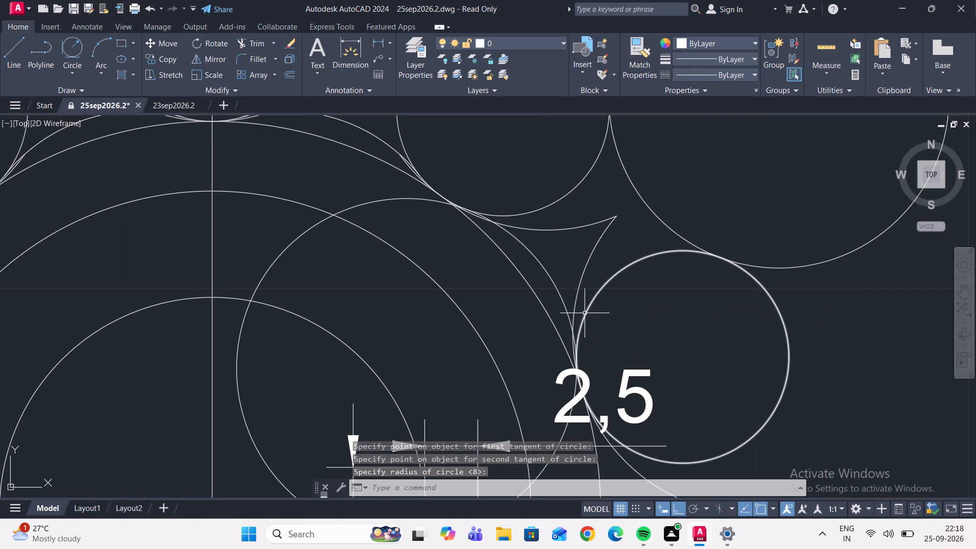
Trim the outer radius 8 circle down to the link arc between its two tangent arrayed circles.
scroll(487, 277, "down", 2)
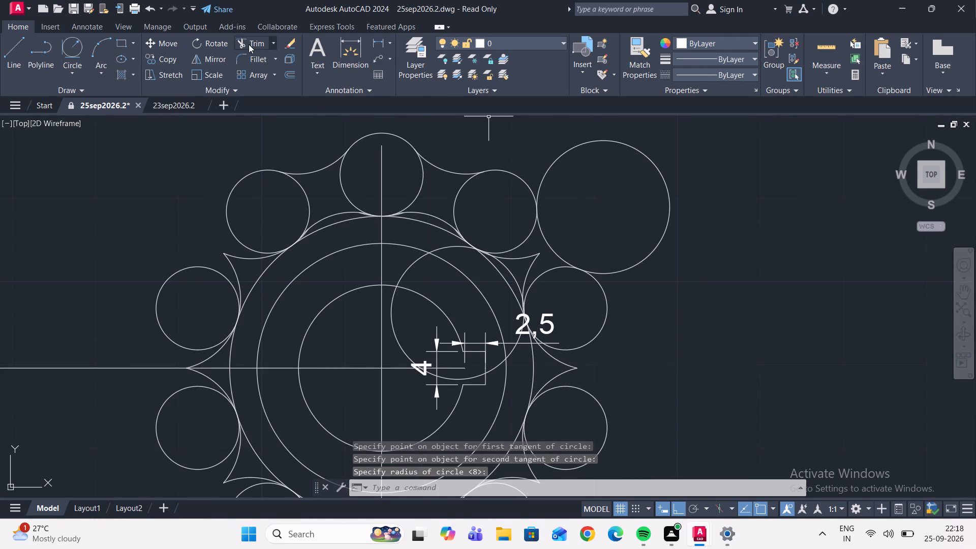
left_click(249, 44)
left_click_drag(634, 202, 714, 248)
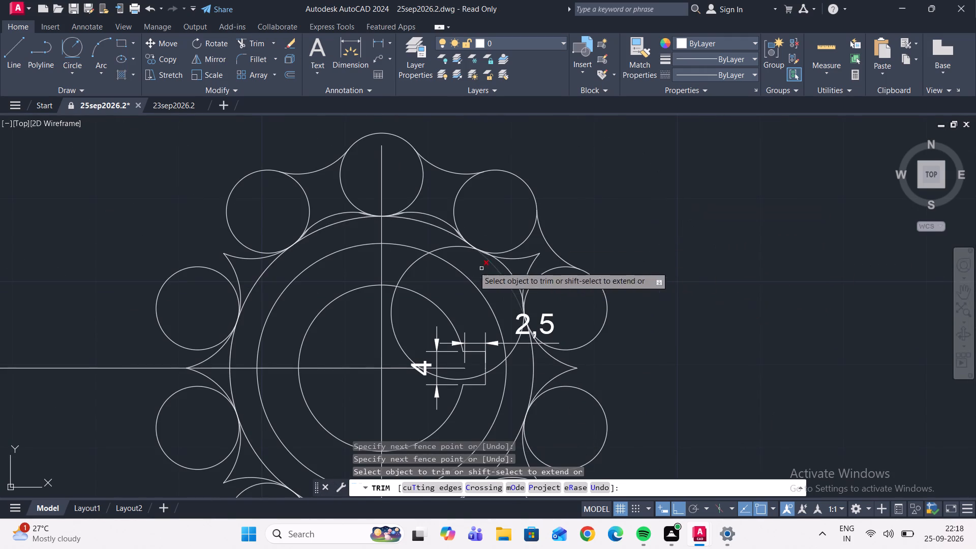
Trim the lower radius 8 circle's pieces across the keyed feature's ring, bore and keyway, keeping the arc between the two arrayed circles.
scroll(458, 260, "up", 2)
left_click_drag(448, 251, 405, 225)
left_click_drag(364, 273, 333, 267)
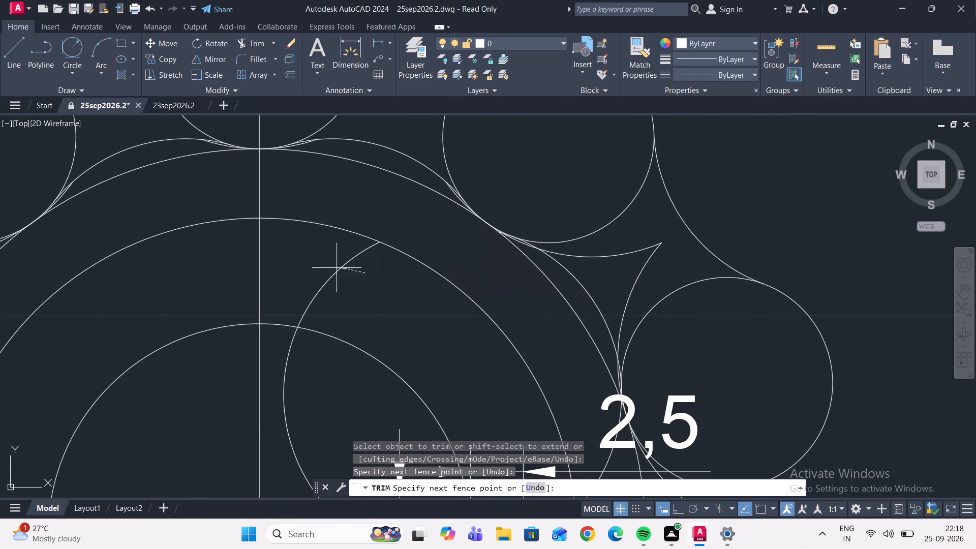
left_click_drag(333, 267, 317, 267)
scroll(369, 276, "down", 1)
left_click_drag(333, 365, 322, 400)
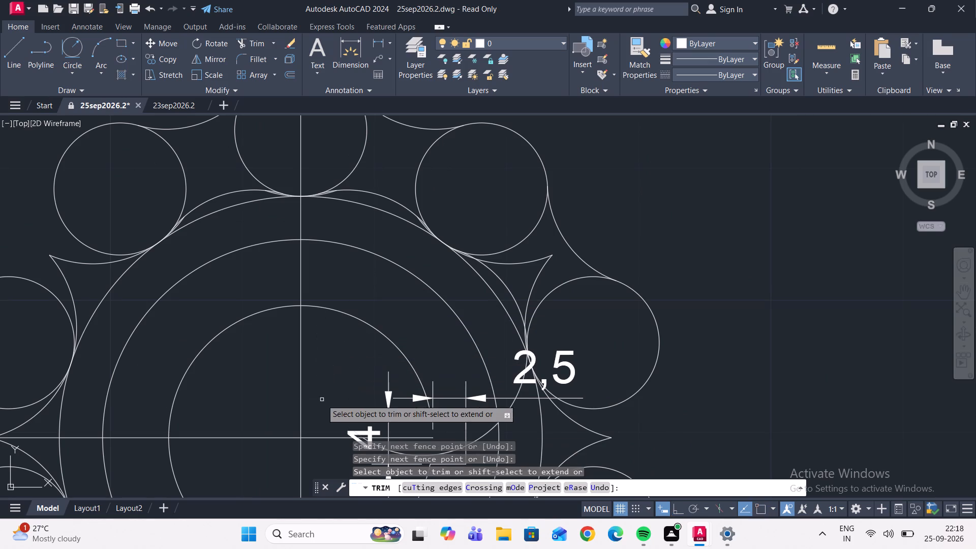
scroll(345, 353, "down", 1)
middle_click_drag(345, 351, 301, 265)
scroll(354, 307, "up", 3)
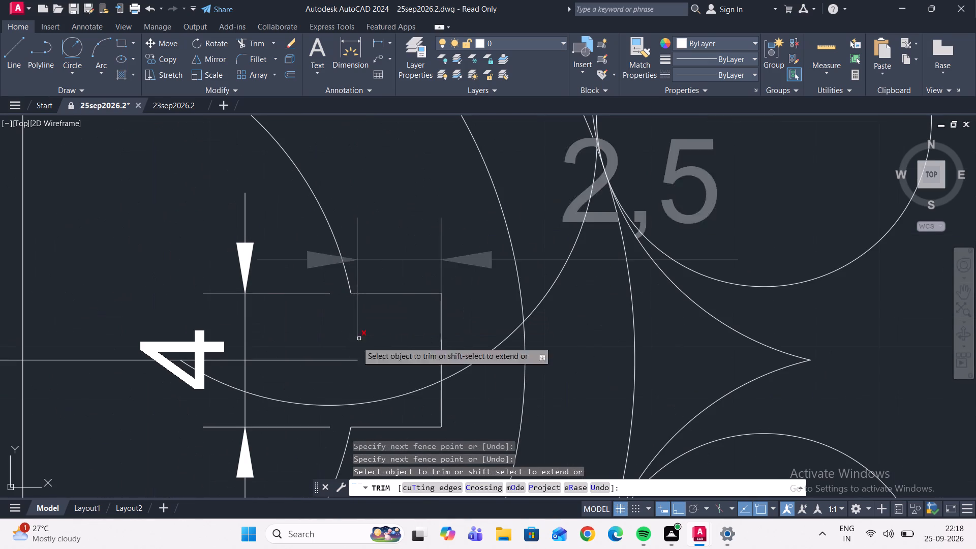
left_click_drag(345, 385, 340, 420)
left_click_drag(498, 323, 495, 381)
left_click_drag(542, 283, 557, 320)
middle_click_drag(560, 310, 533, 439)
scroll(557, 395, "down", 2)
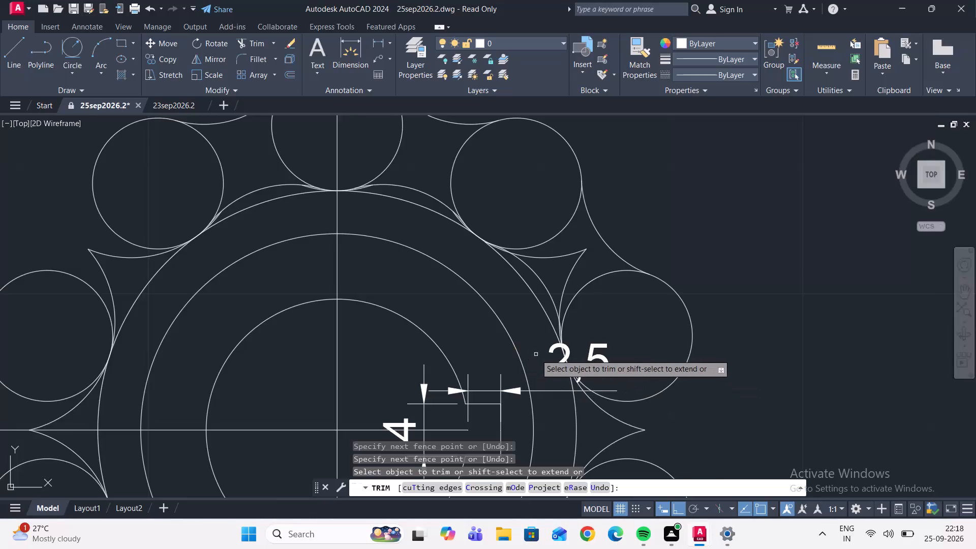
Trim the new lower link arc's overhanging end back to its tangent point on the top circle's right neighbour.
scroll(535, 352, "up", 1)
scroll(478, 179, "up", 3)
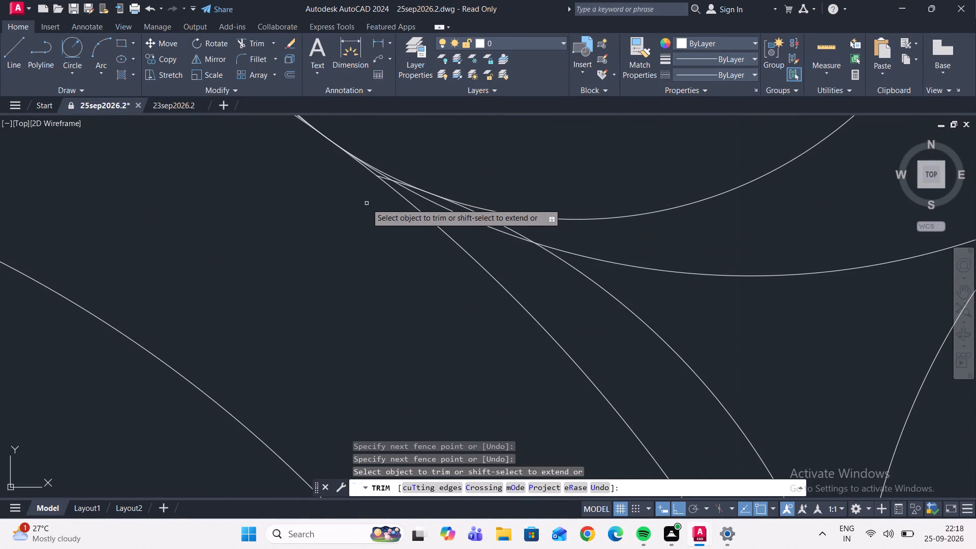
scroll(386, 182, "up", 2)
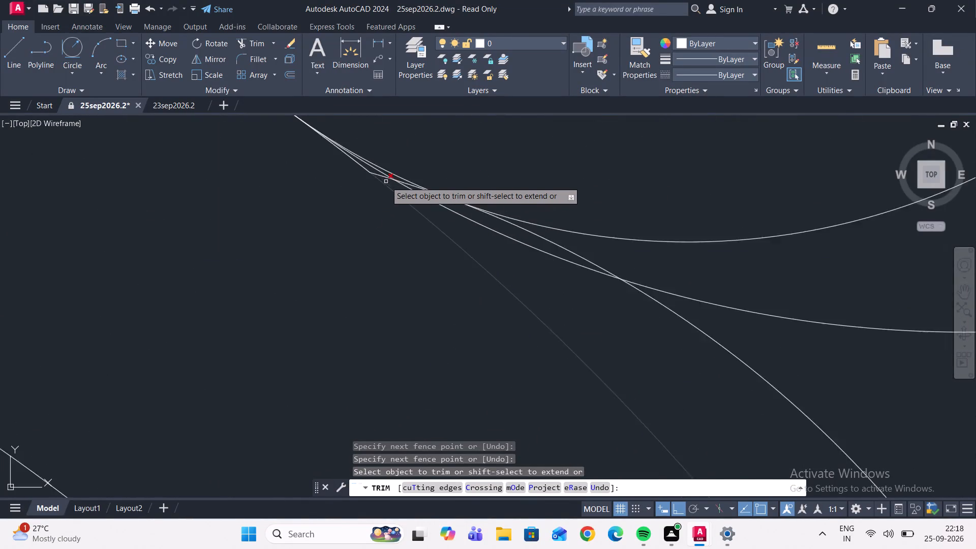
scroll(386, 181, "up", 2)
left_click(357, 159)
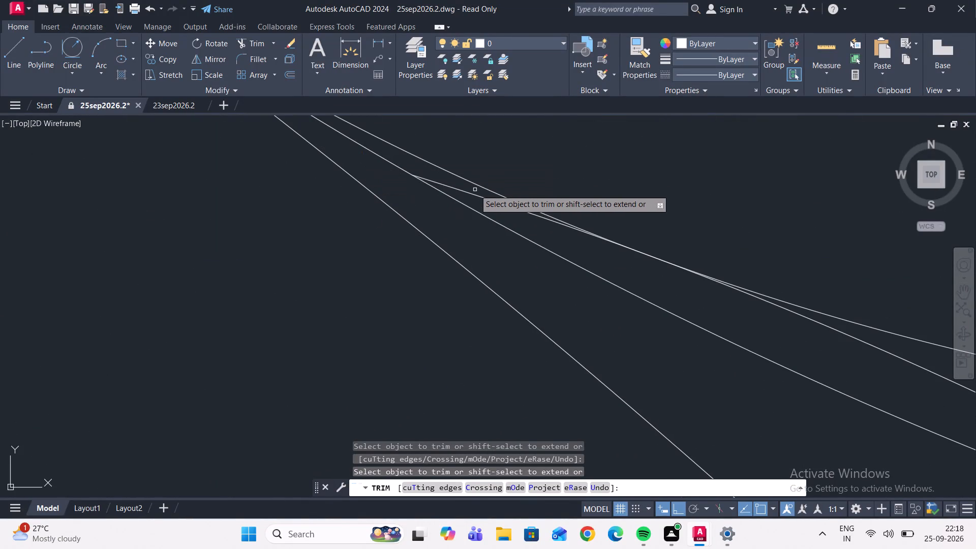
left_click(476, 194)
scroll(424, 182, "down", 4)
scroll(507, 245, "down", 3)
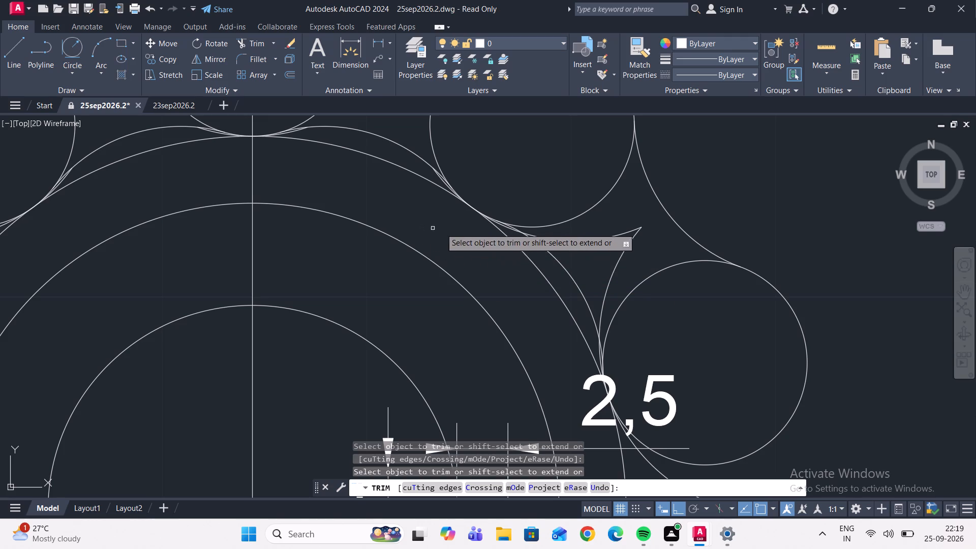
Trim away the two tooth arcs above the new lower link arc, between the top circle's right neighbour and the next arrayed circle.
scroll(507, 237, "up", 1)
middle_click_drag(430, 225, 376, 242)
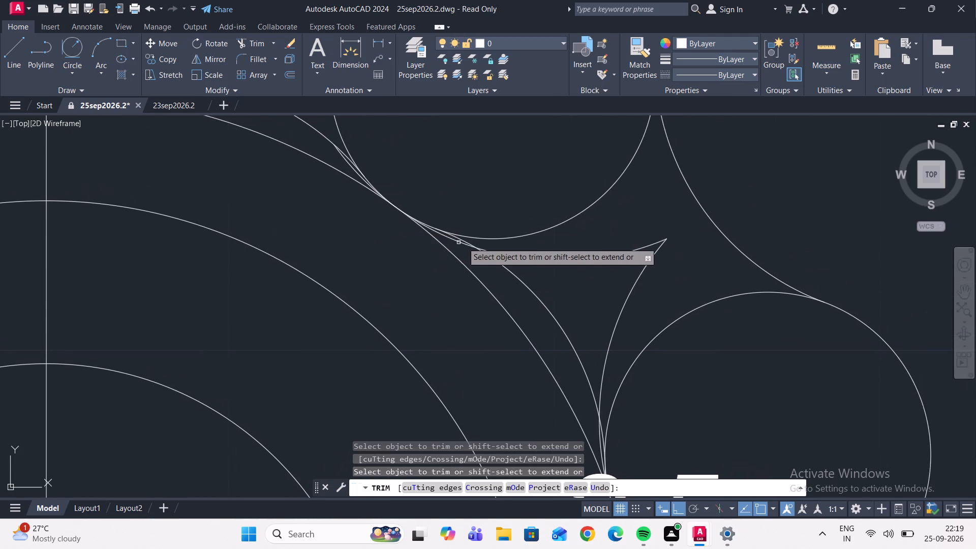
scroll(464, 240, "up", 2)
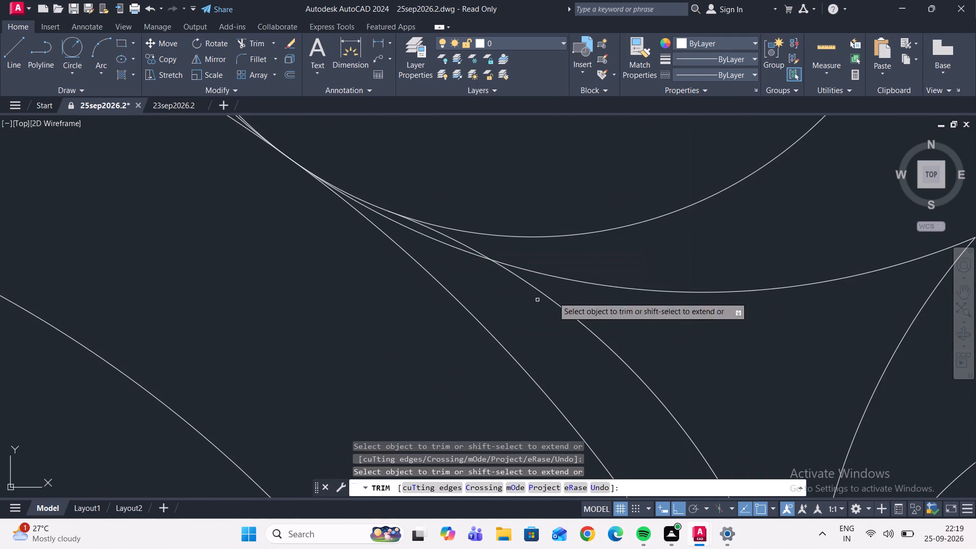
left_click_drag(599, 268, 663, 323)
scroll(639, 266, "down", 2)
left_click_drag(691, 297, 706, 304)
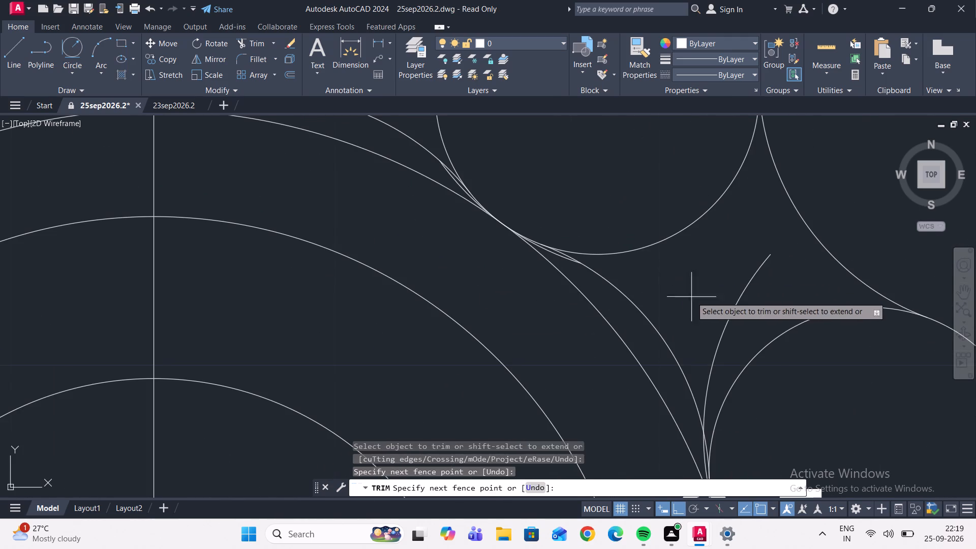
left_click_drag(706, 304, 749, 326)
scroll(718, 274, "down", 2)
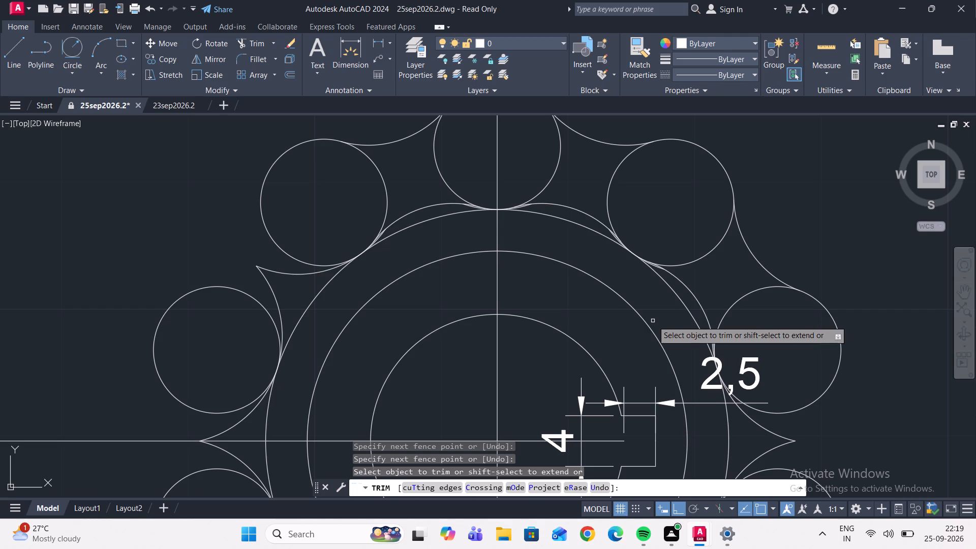
Trim the lower link arc's overhanging end back to its tangent point on the arrayed circle beside the 2,5 dimension.
middle_click_drag(613, 299, 496, 288)
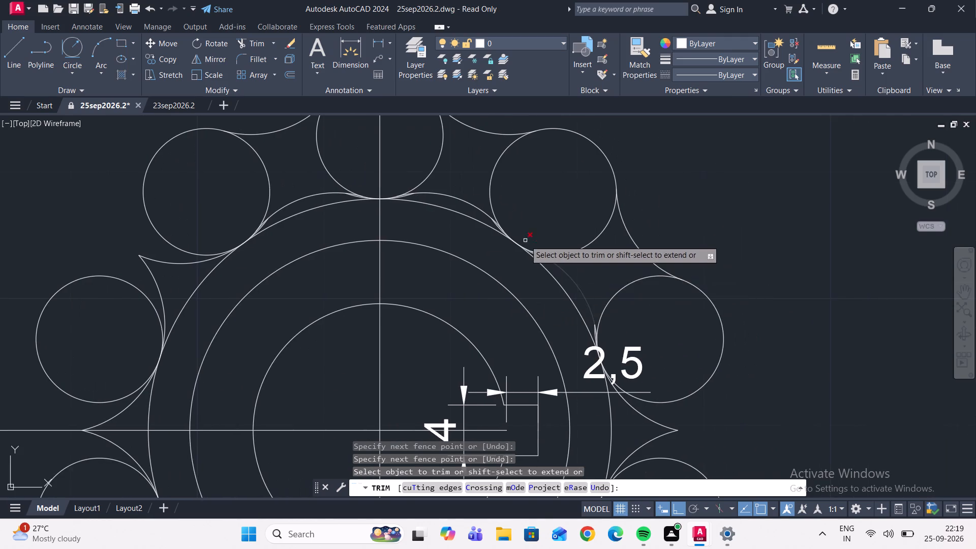
scroll(525, 240, "up", 3)
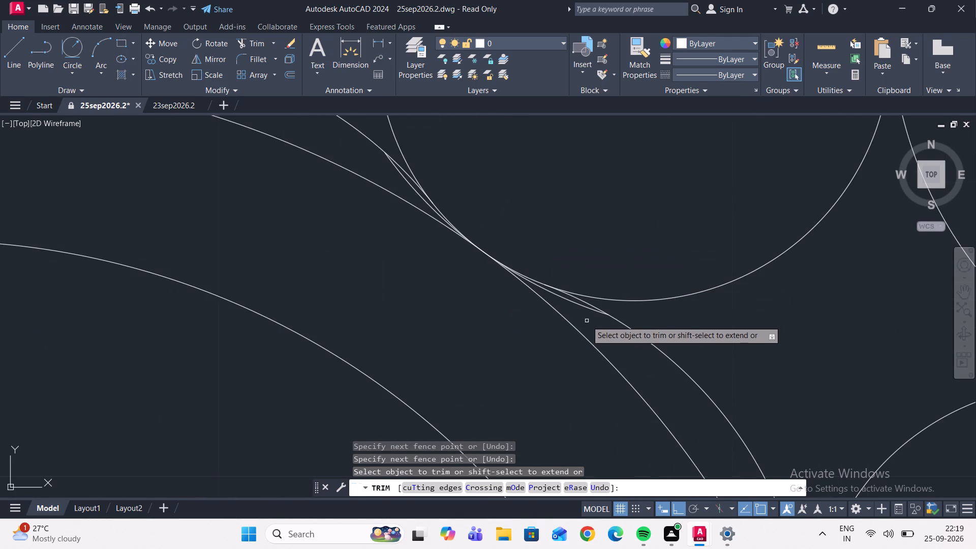
scroll(498, 264, "up", 3)
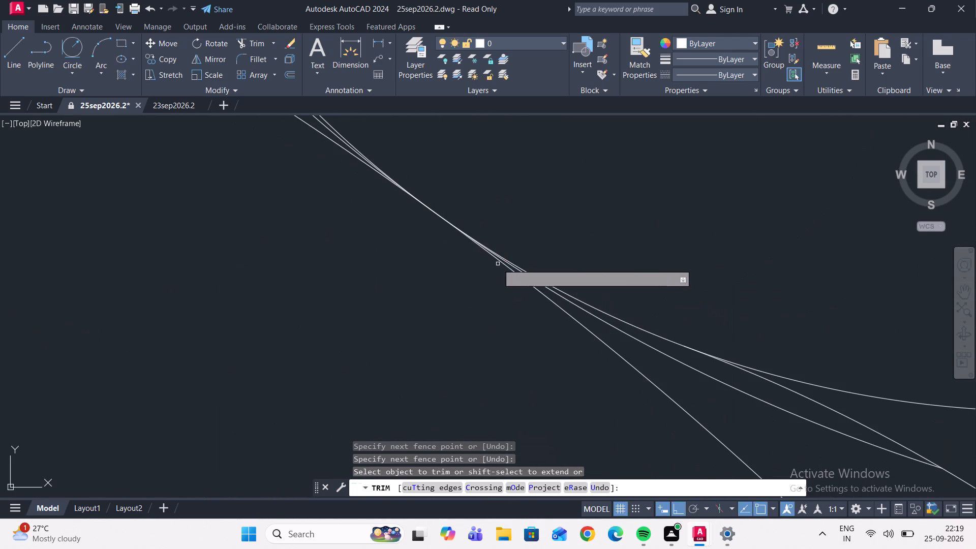
scroll(474, 308, "down", 5)
middle_click_drag(464, 325, 213, 206)
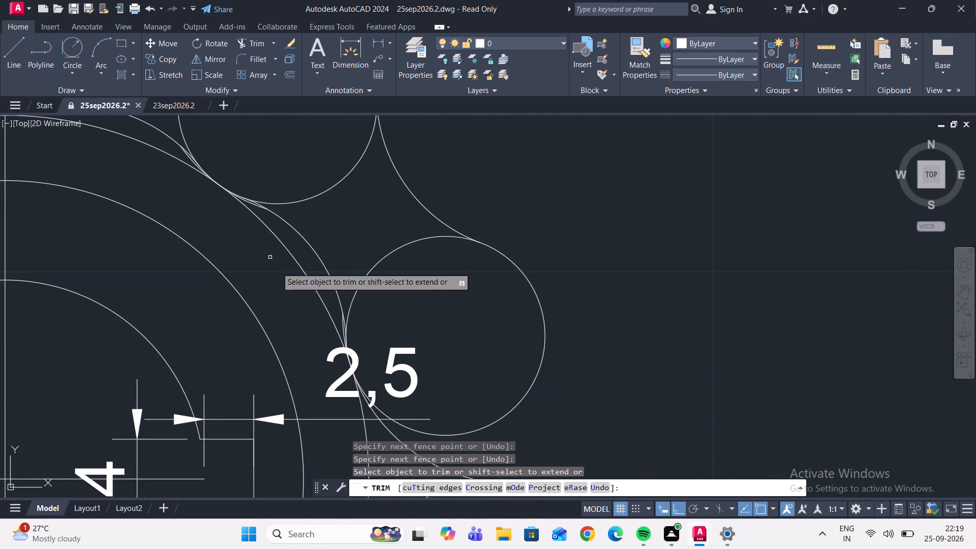
middle_click_drag(319, 340, 300, 284)
scroll(326, 267, "up", 3)
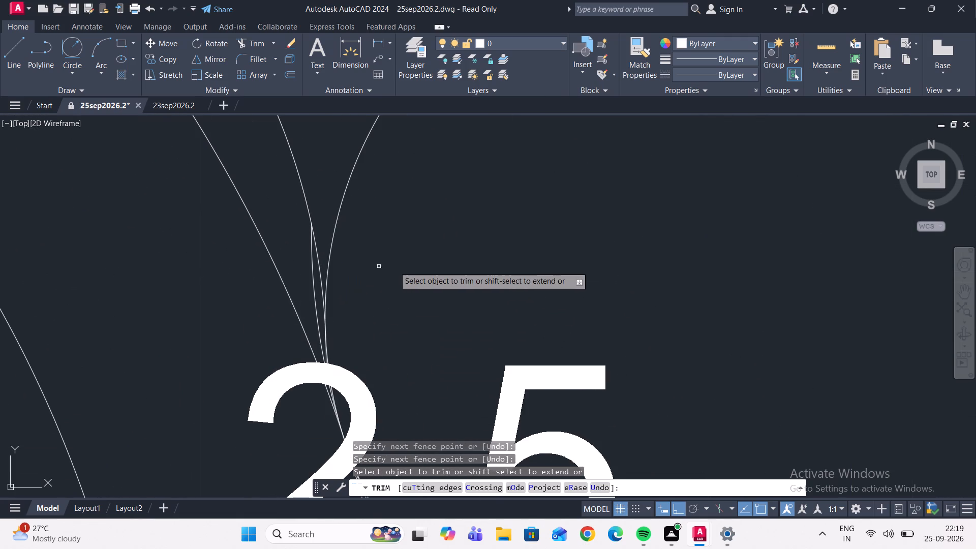
scroll(412, 246, "down", 3)
scroll(384, 287, "up", 3)
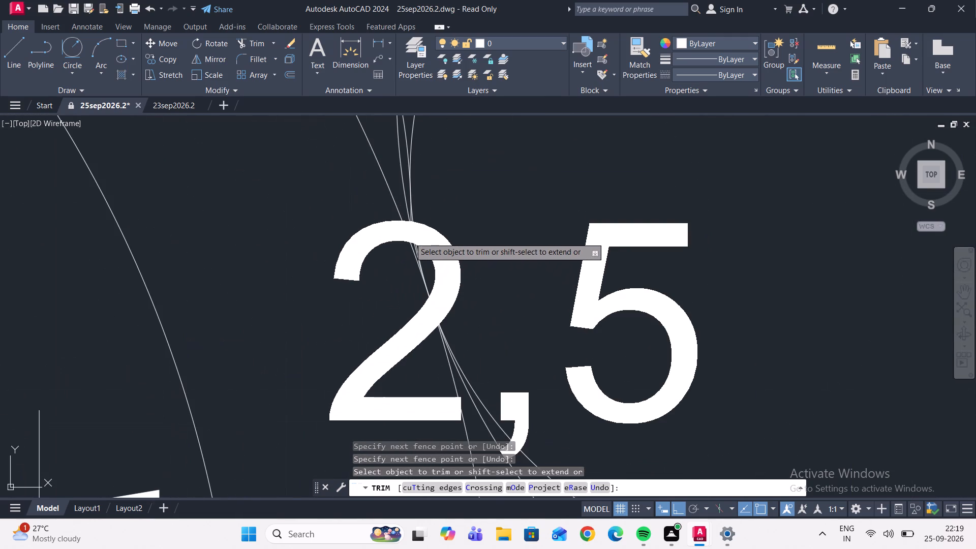
scroll(412, 232, "up", 3)
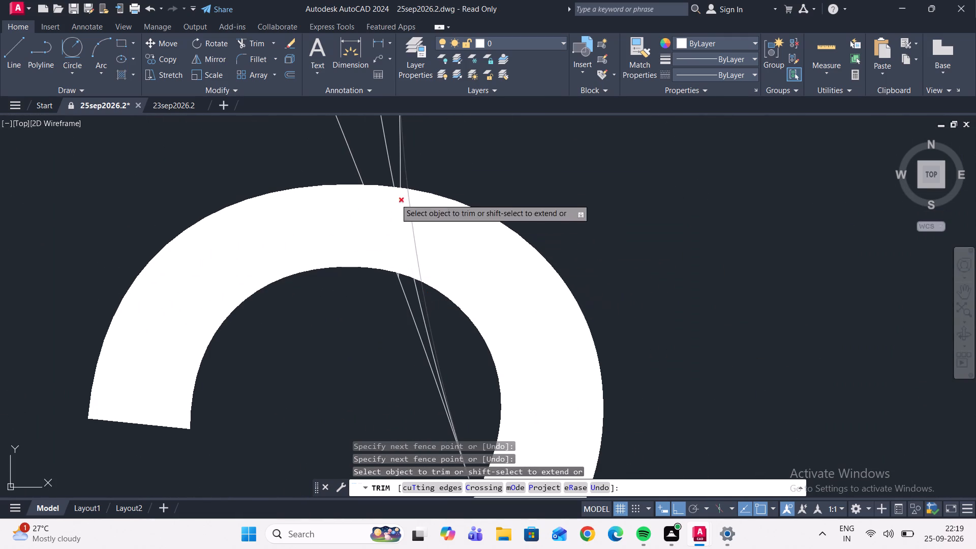
left_click(401, 171)
scroll(460, 164, "down", 2)
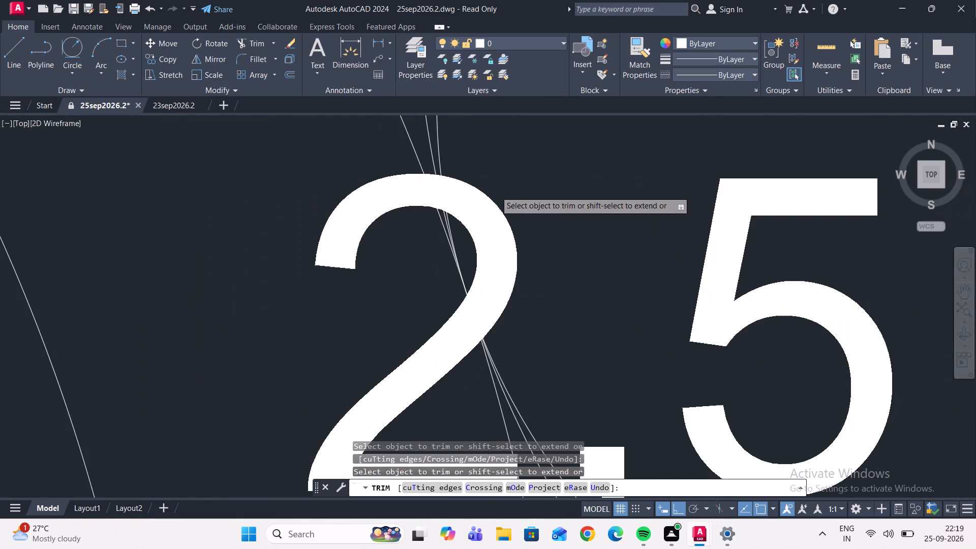
scroll(499, 192, "down", 4)
scroll(622, 291, "down", 2)
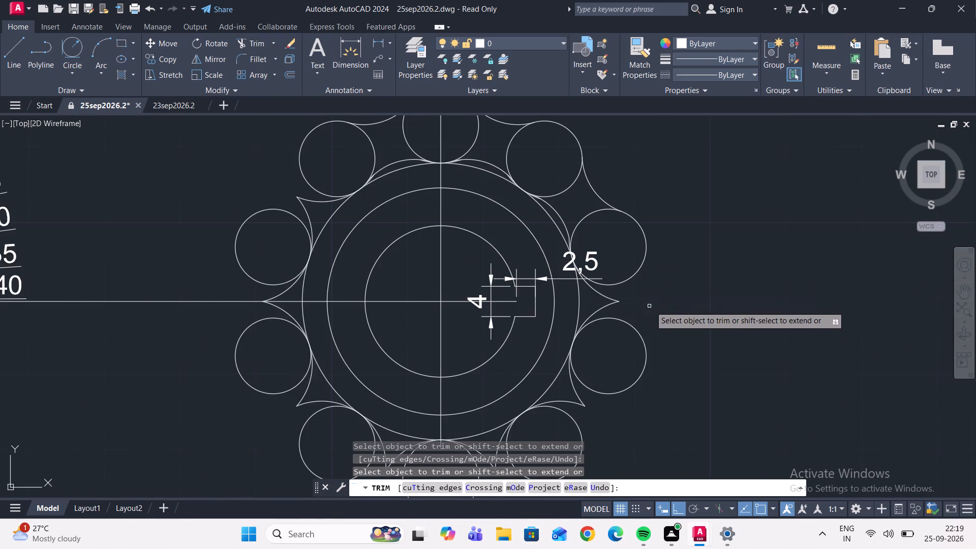
middle_click_drag(651, 306, 602, 310)
key("Escape")
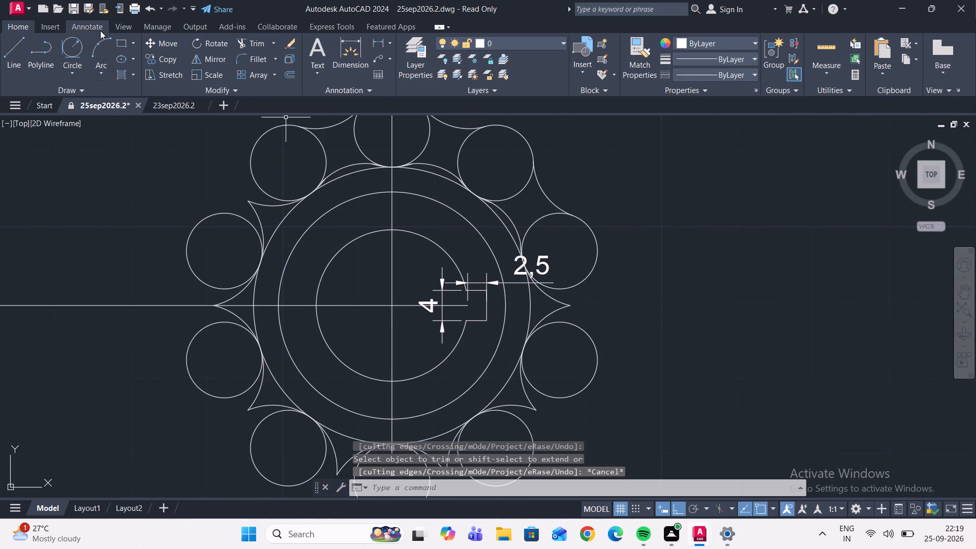
Draw an outer radius 8 circle tangent to the two arrayed circles on either side of the horizontal centreline, on the keyway side.
left_click(77, 52)
left_click(596, 267)
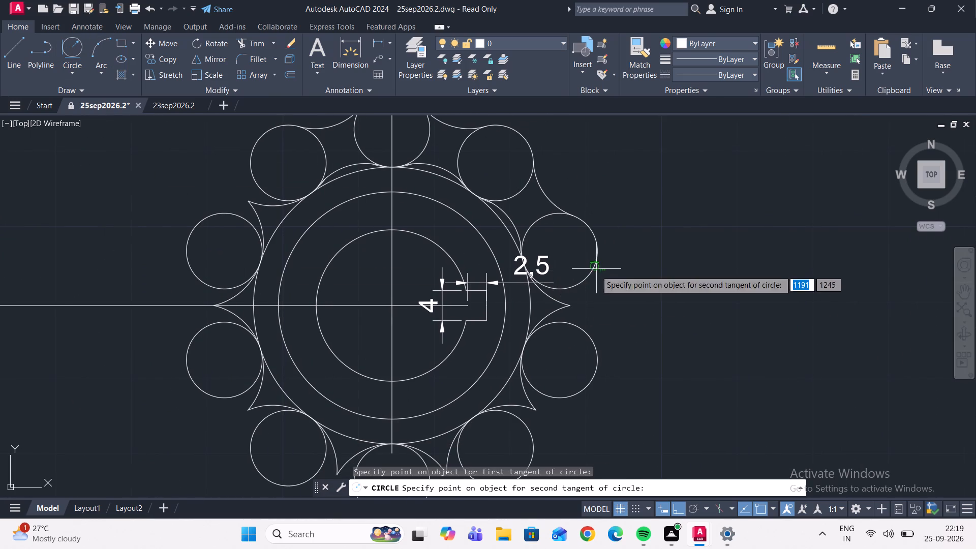
left_click(592, 340)
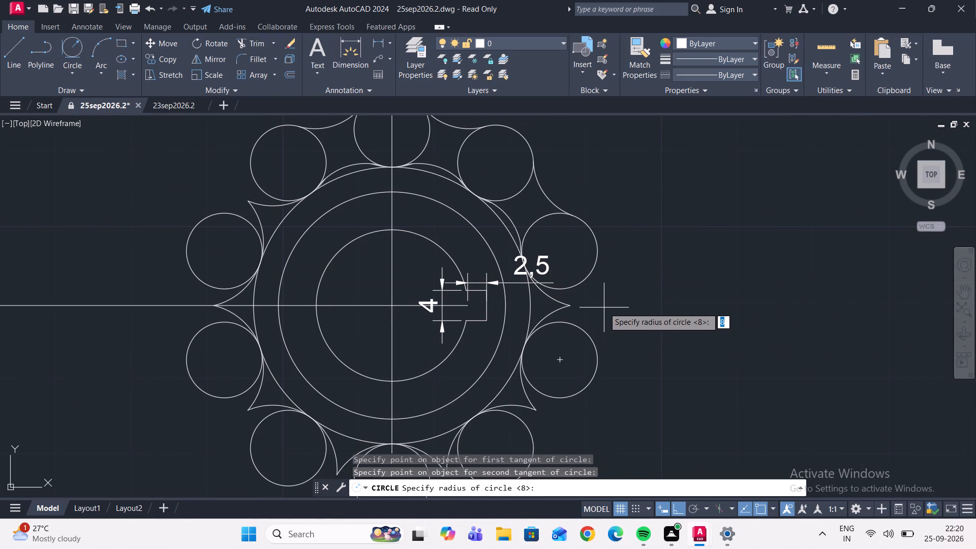
key("Return")
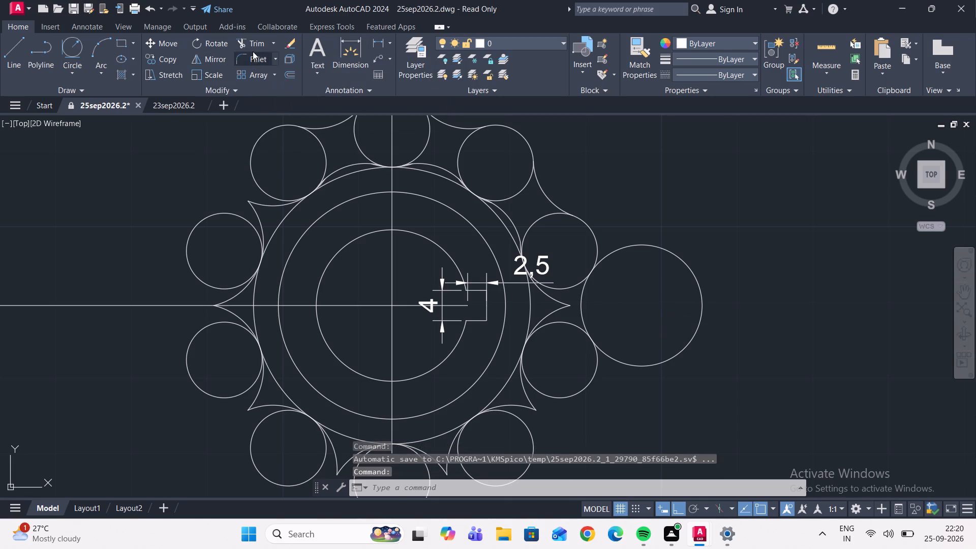
Draw a second radius 8 circle on the inner side, tangent to the same two arrayed circles beside the keyway.
left_click(70, 49)
scroll(550, 292, "up", 3)
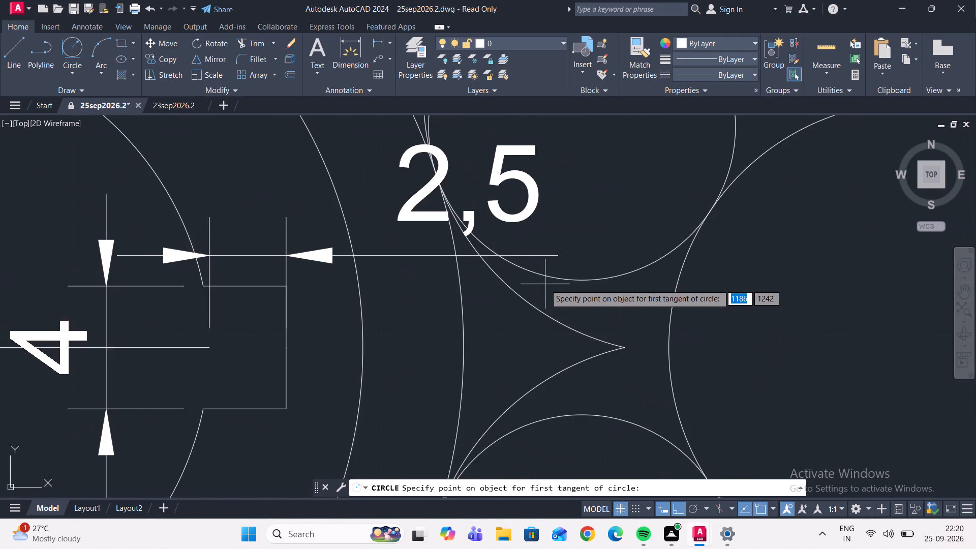
scroll(541, 280, "up", 1)
left_click(515, 262)
scroll(531, 259, "down", 3)
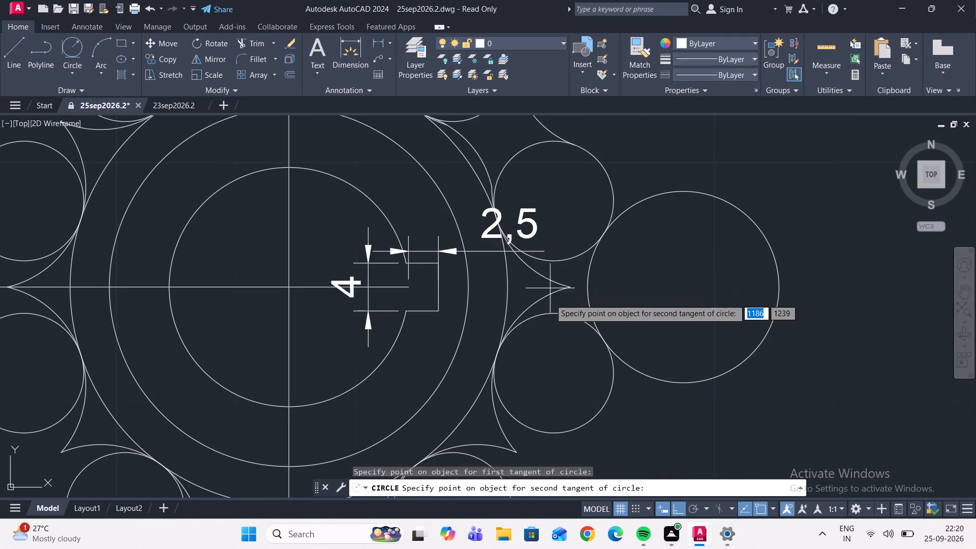
left_click(539, 320)
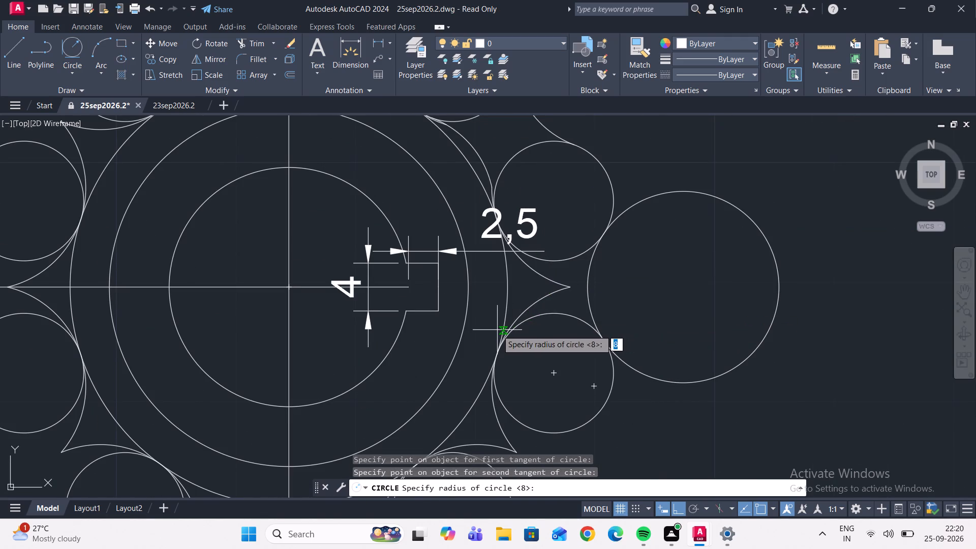
key("Return")
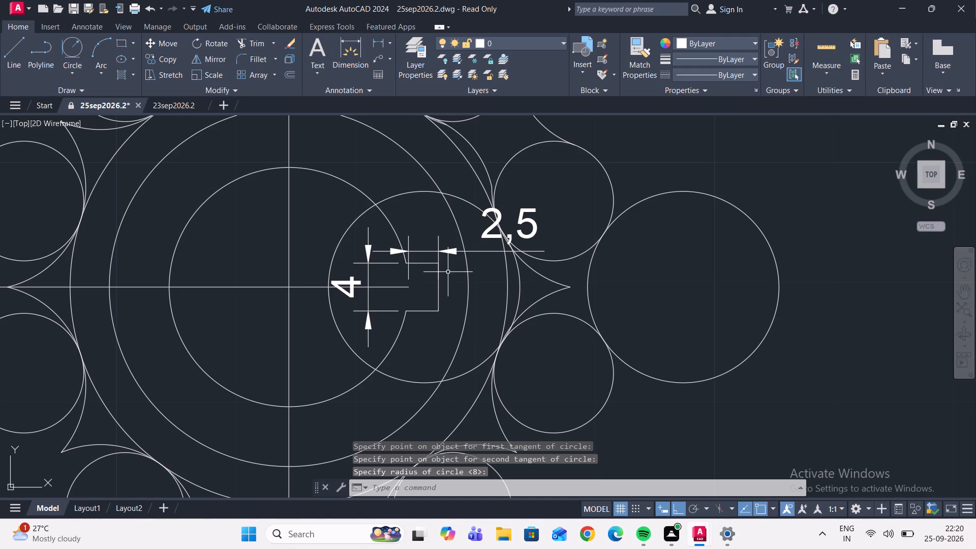
Trim the inner radius 8 circle's pieces across the bore and rings, keeping the arc between the two arrayed circles beside the keyway.
left_click(260, 48)
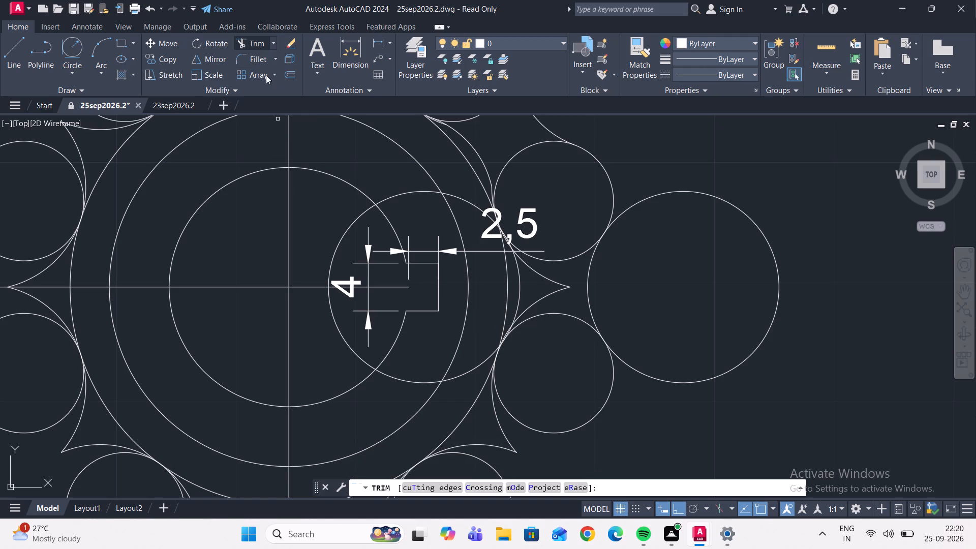
left_click_drag(368, 247, 362, 240)
left_click_drag(360, 238, 346, 229)
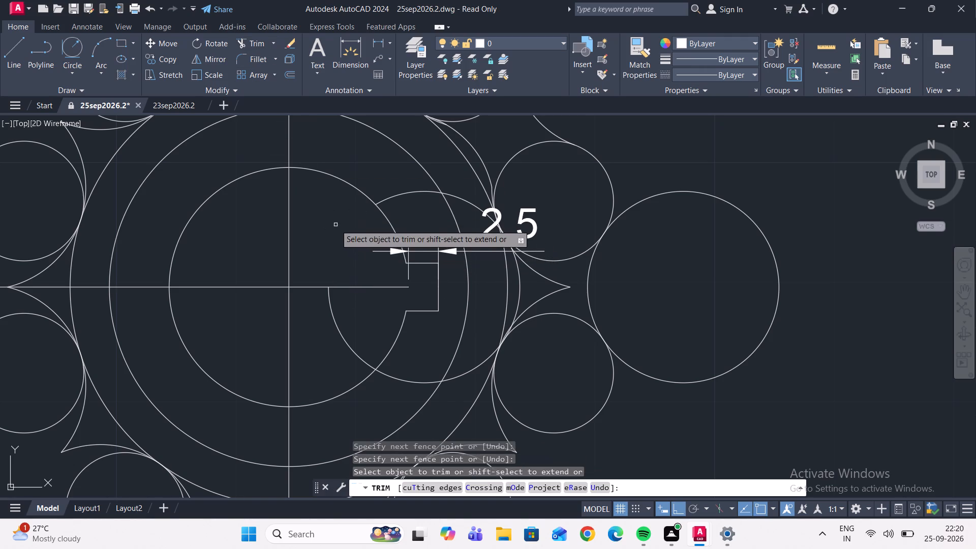
left_click_drag(370, 313, 319, 345)
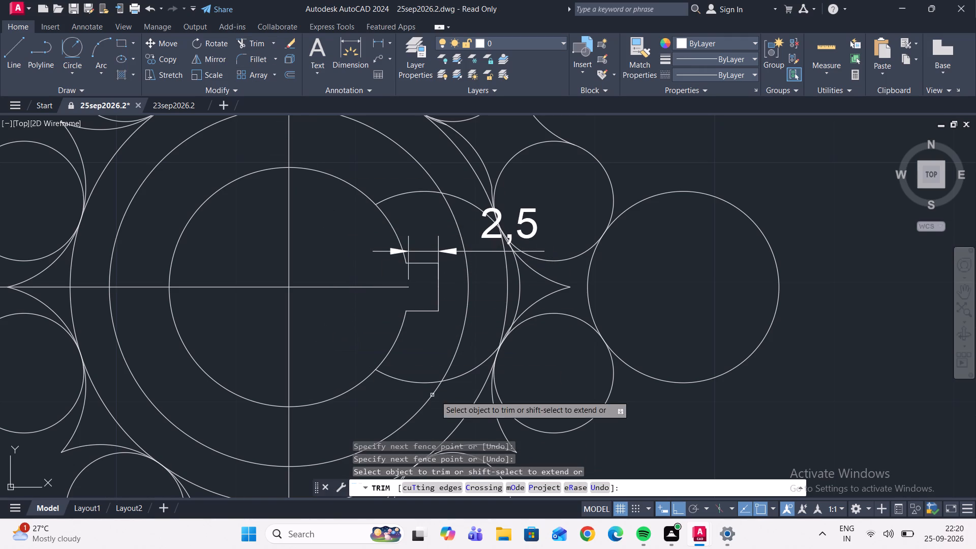
left_click_drag(422, 364, 400, 394)
left_click_drag(462, 363, 464, 374)
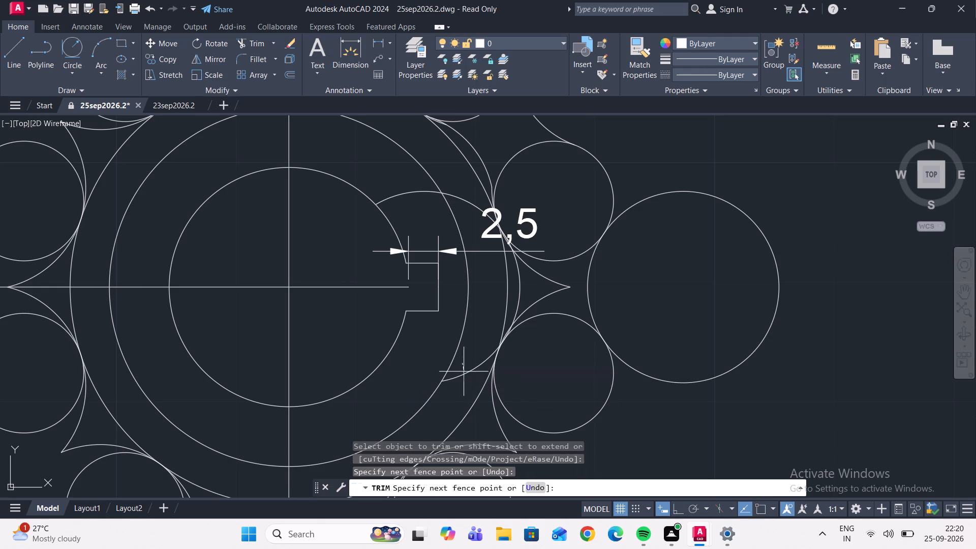
left_click_drag(464, 374, 455, 399)
left_click_drag(418, 217, 385, 184)
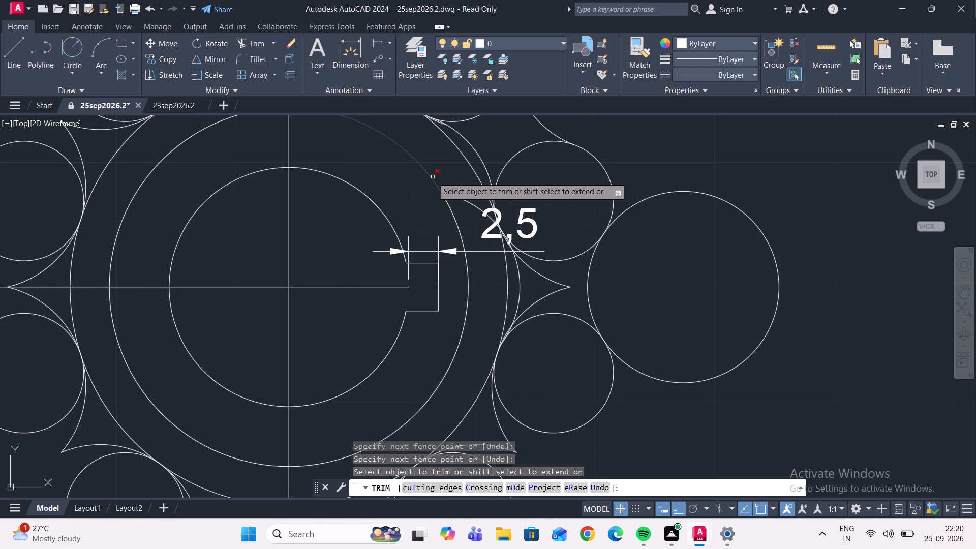
left_click_drag(453, 184, 468, 212)
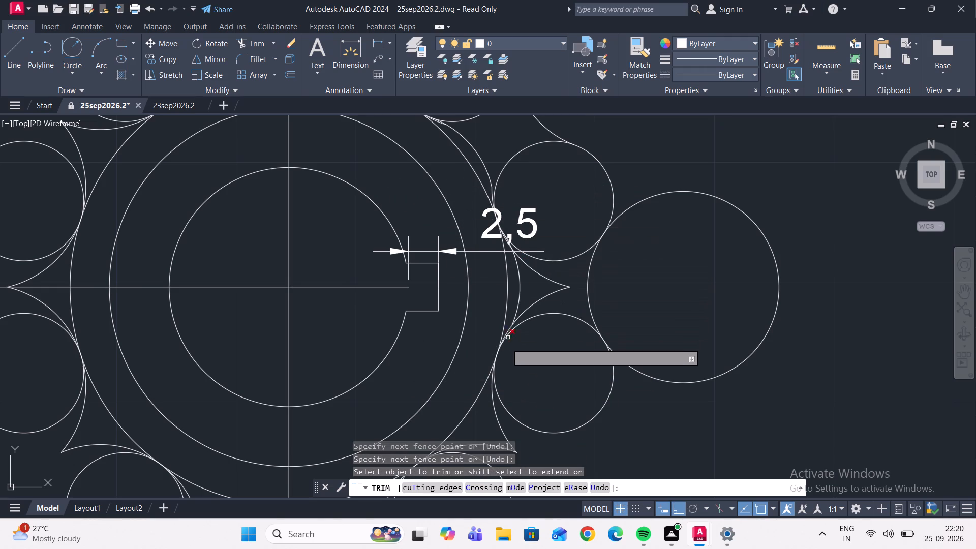
Trim both overhanging ends of the new inner link arc back to the arrayed circles above and below the horizontal centreline.
scroll(503, 346, "up", 6)
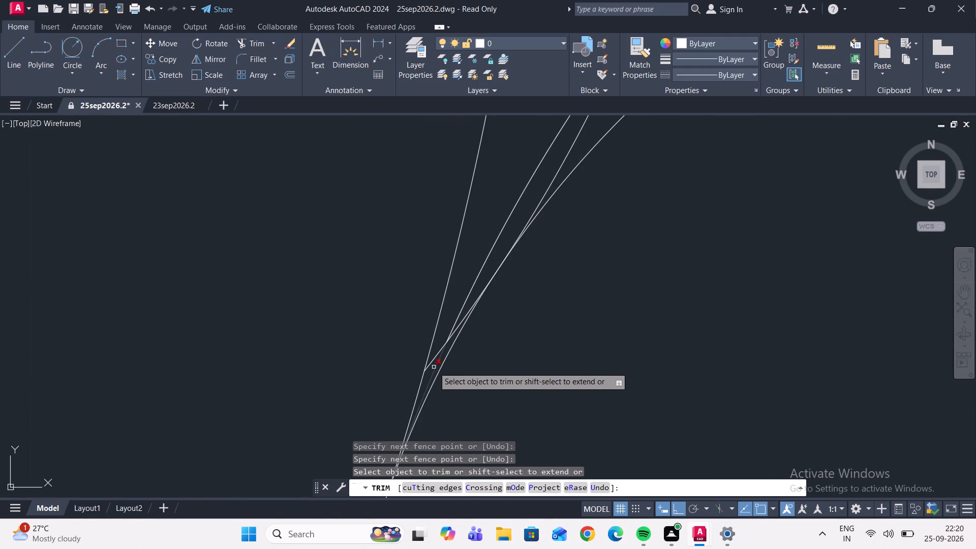
scroll(434, 363, "up", 2)
left_click(433, 353)
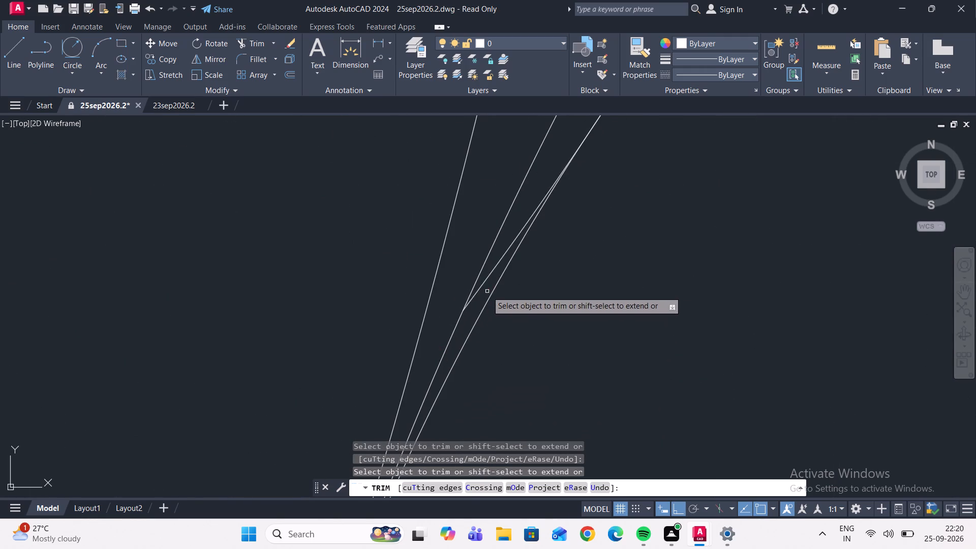
left_click(486, 280)
scroll(547, 325, "down", 6)
middle_click_drag(609, 306, 609, 318)
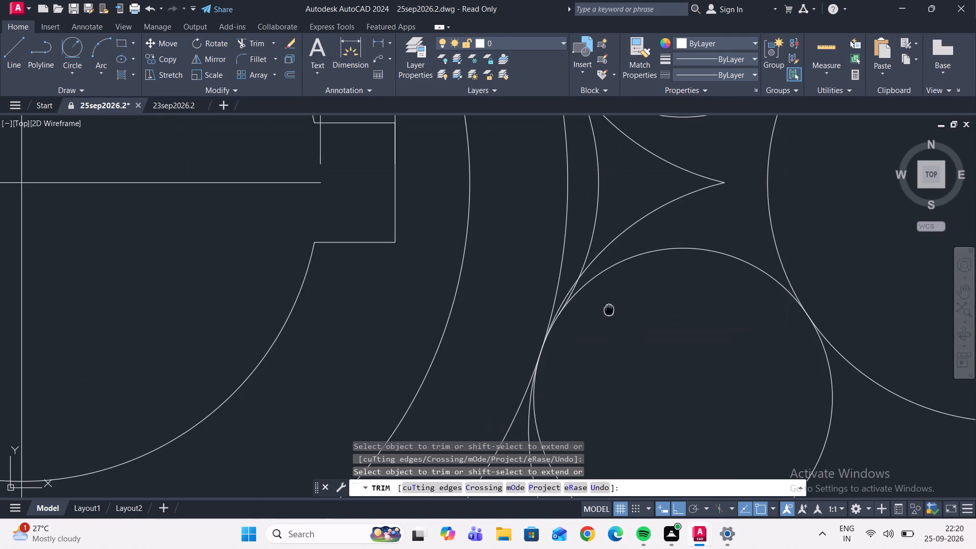
middle_click_drag(609, 318, 592, 401)
middle_click_drag(511, 202, 491, 303)
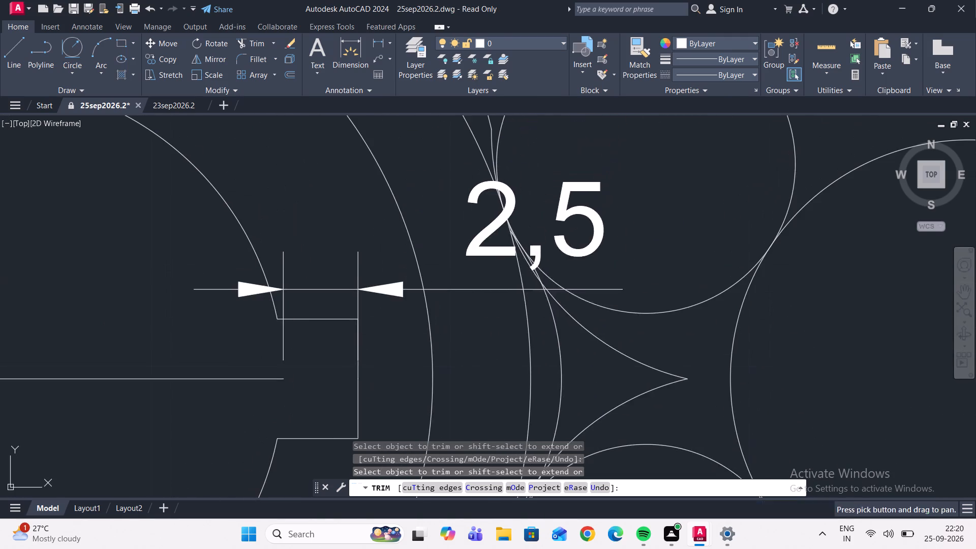
scroll(509, 263, "up", 5)
middle_click_drag(510, 262, 443, 494)
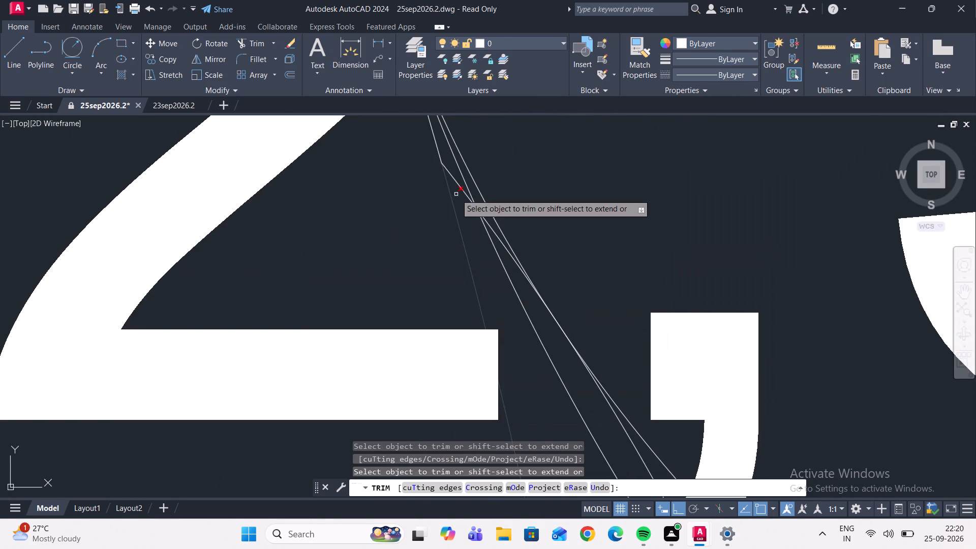
left_click(459, 185)
left_click(497, 233)
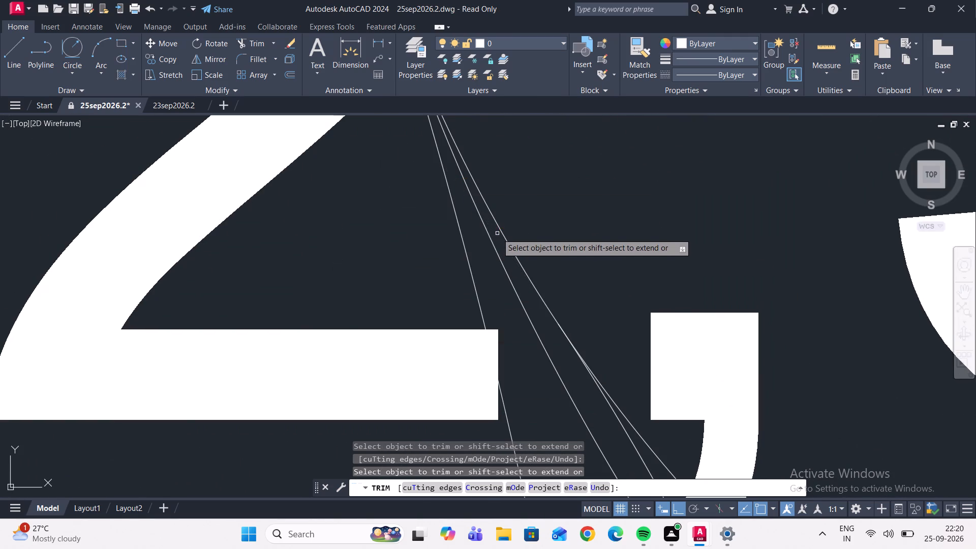
Trim away the two pointed tooth arcs between the arrayed circles beside the keyway, outside the new inner link arc.
scroll(516, 194, "down", 5)
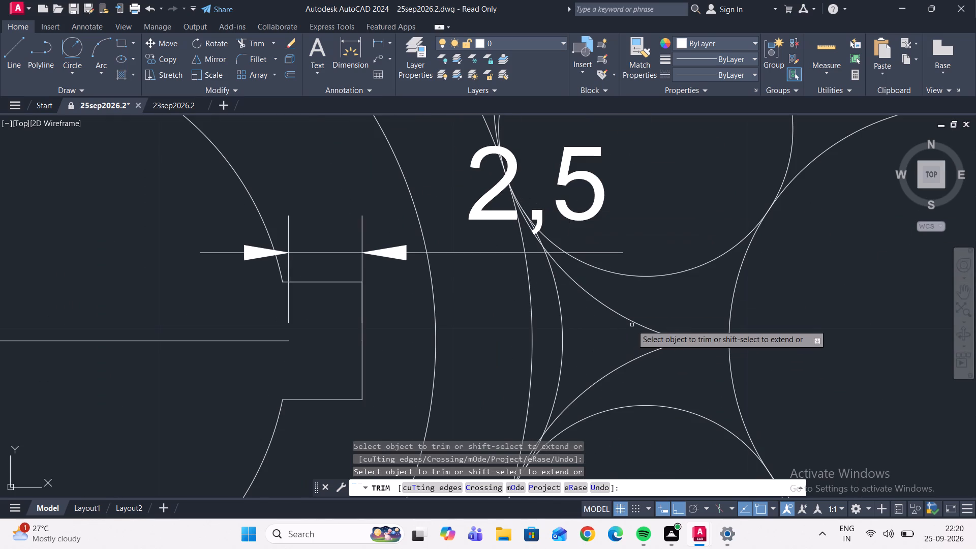
left_click(633, 323)
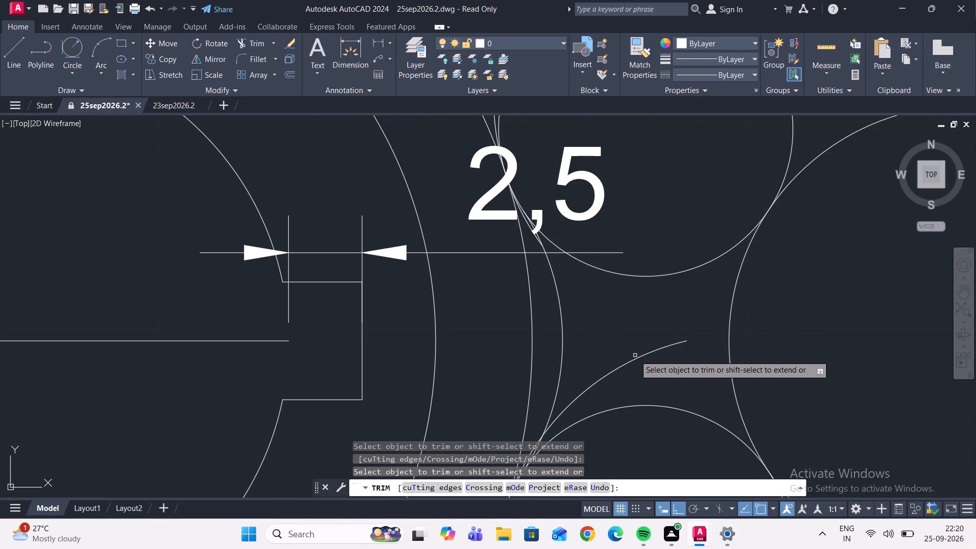
left_click(635, 358)
Trim the outer radius 8 circle beside the keyway down to the link arc between its two tangent arrayed circles.
scroll(632, 351, "down", 3)
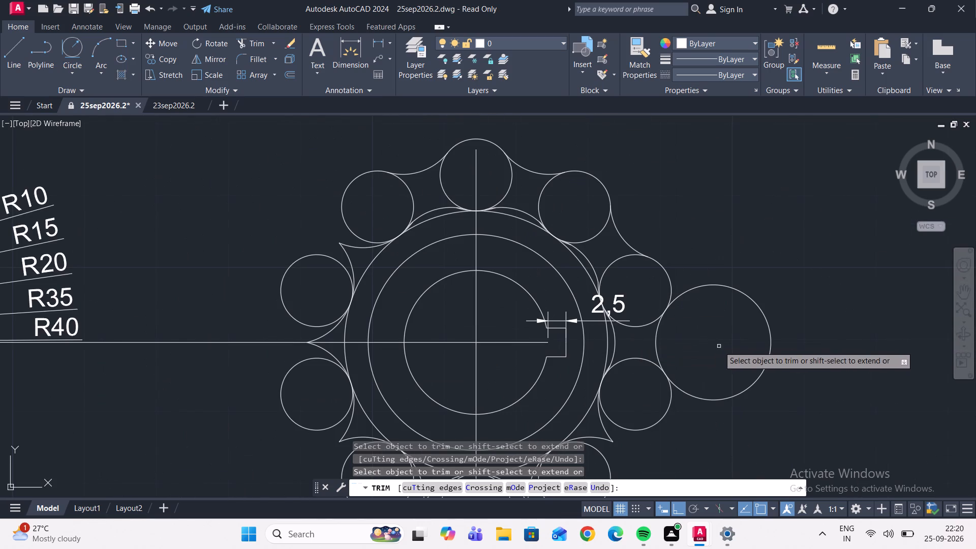
left_click_drag(726, 339, 754, 402)
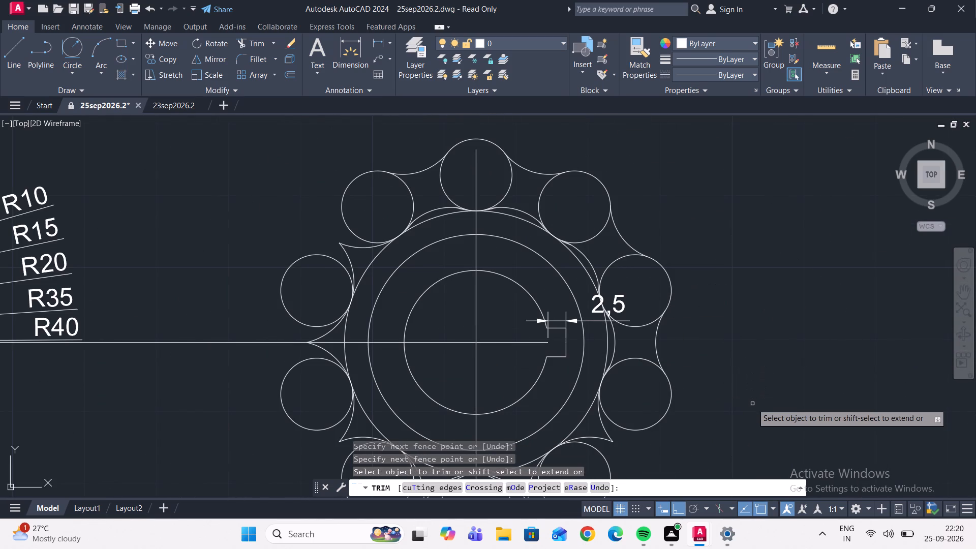
Draw an inner radius 8 circle tangent to the first two arrayed circles below the keyway, toward the bore.
middle_click_drag(752, 404, 732, 343)
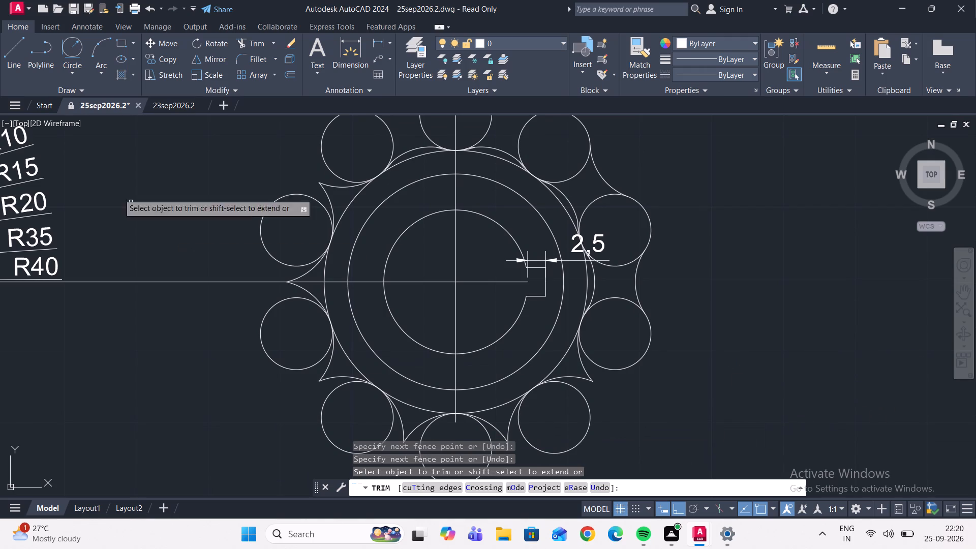
left_click(71, 52)
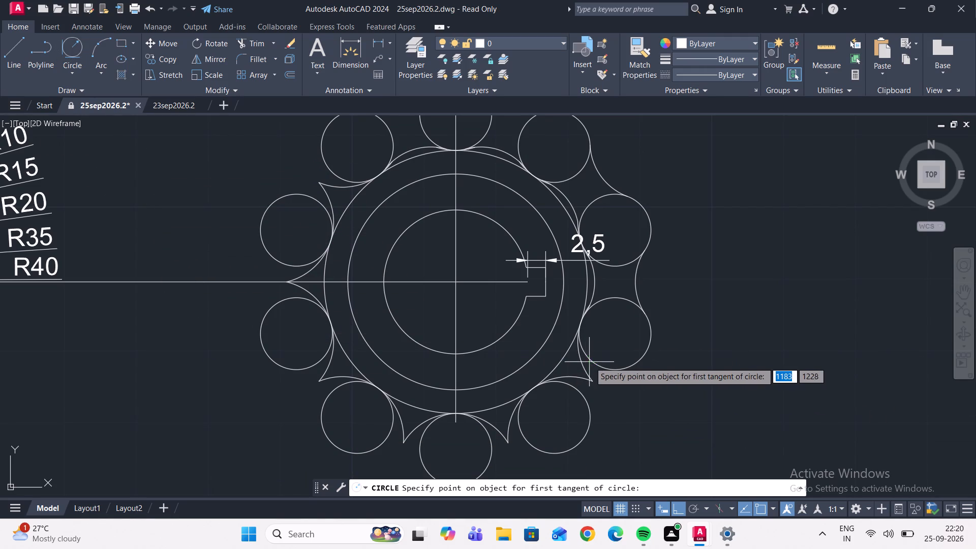
scroll(593, 360, "up", 3)
left_click(563, 330)
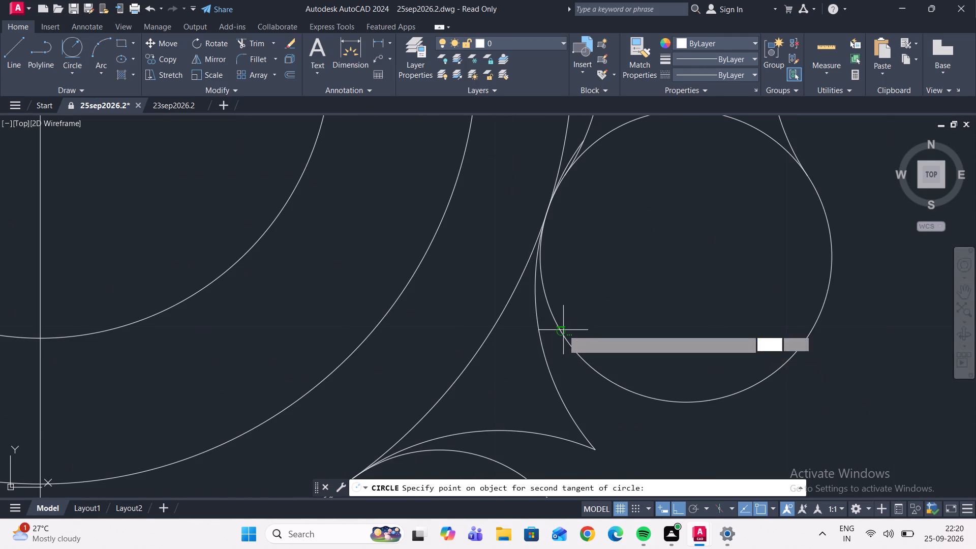
scroll(562, 274, "down", 3)
scroll(549, 322, "up", 1)
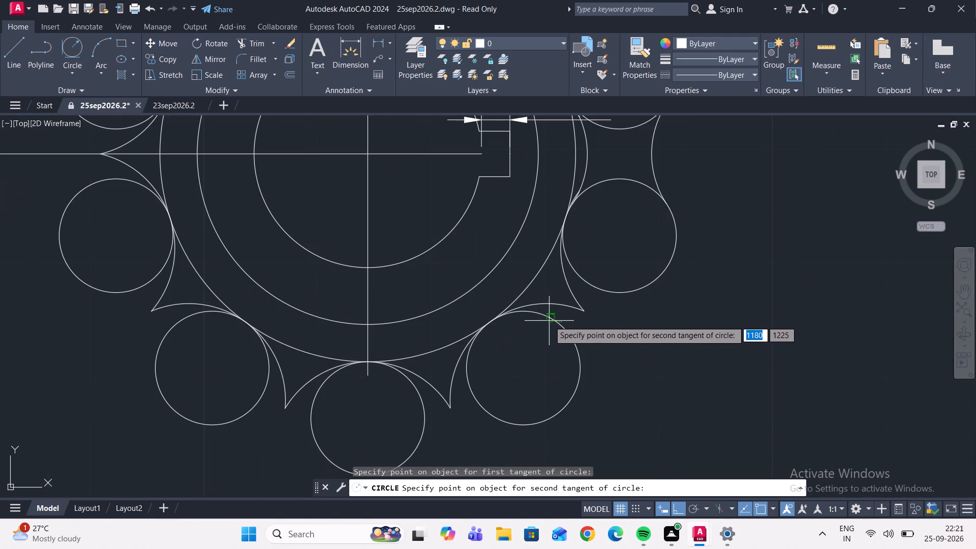
left_click(549, 320)
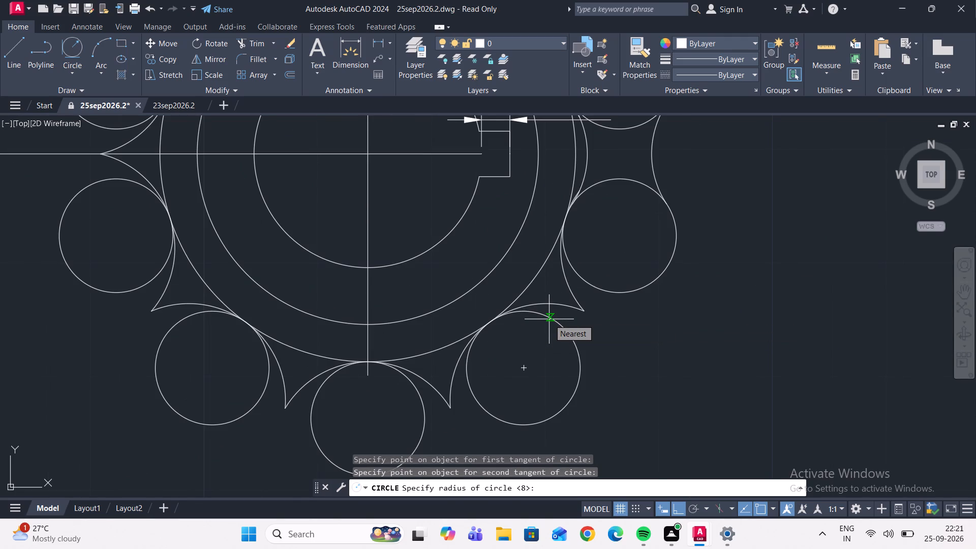
key("Return")
Draw an outer radius 8 circle tangent to the same two arrayed circles on the side away from the bore.
left_click(76, 49)
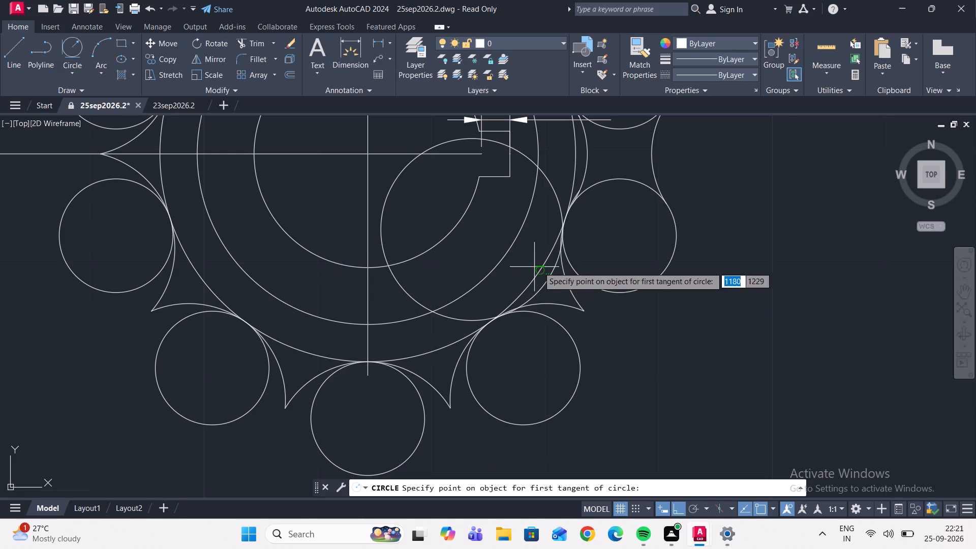
left_click(656, 280)
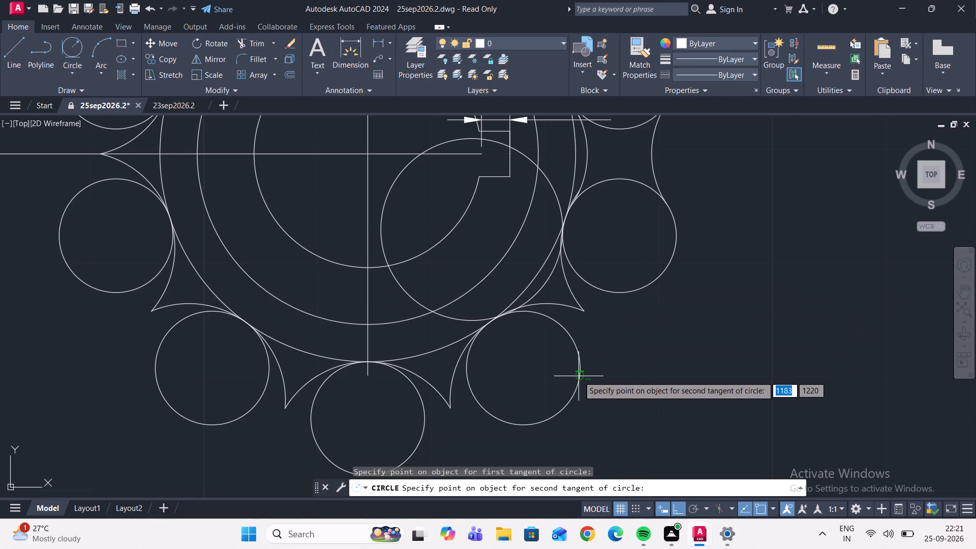
left_click(578, 376)
key("Return")
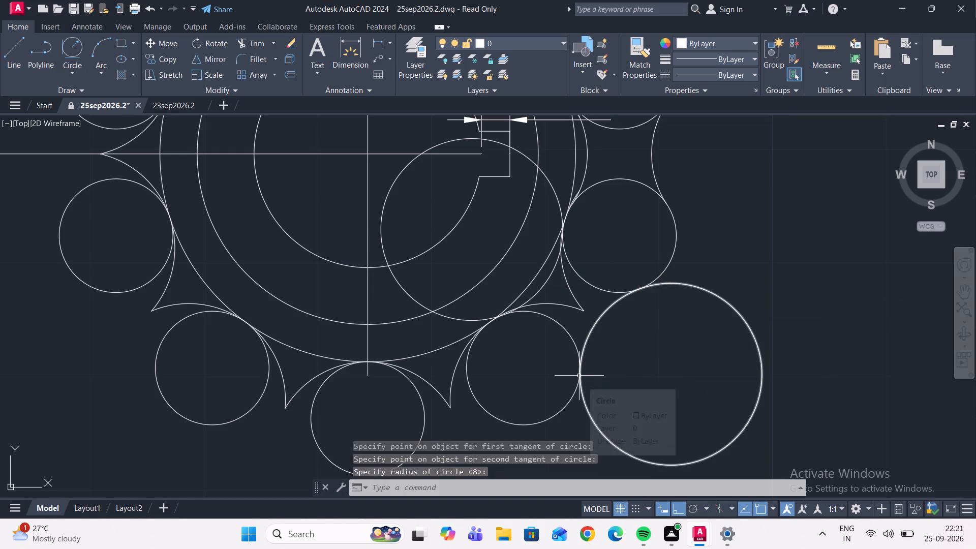
Trim the outer radius 8 circle down to the link arc between its two tangent arrayed circles.
left_click(243, 45)
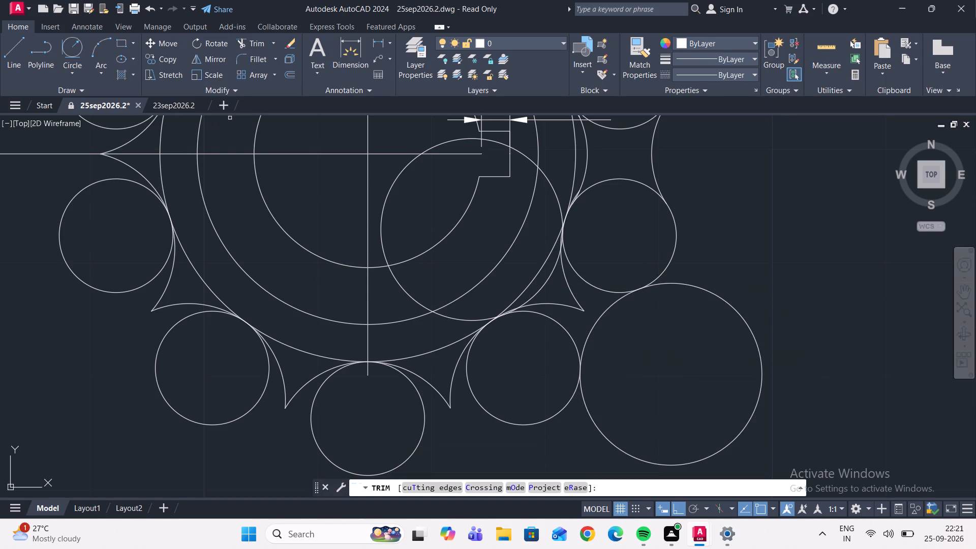
left_click_drag(706, 378, 785, 412)
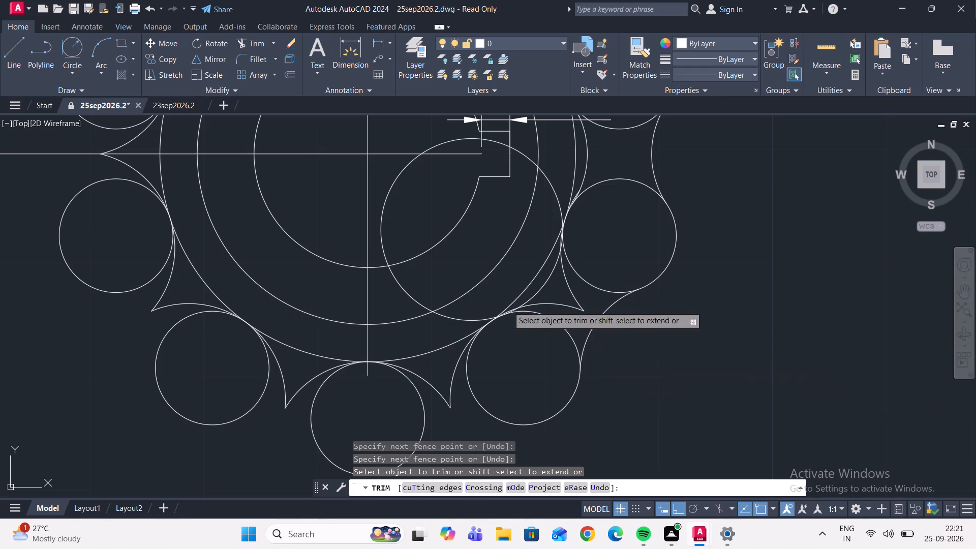
Trim the inner radius 8 circle's pieces across the bore, keyway and rings, keeping the arc between the two arrayed circles.
left_click_drag(388, 221, 380, 198)
left_click_drag(412, 294, 389, 300)
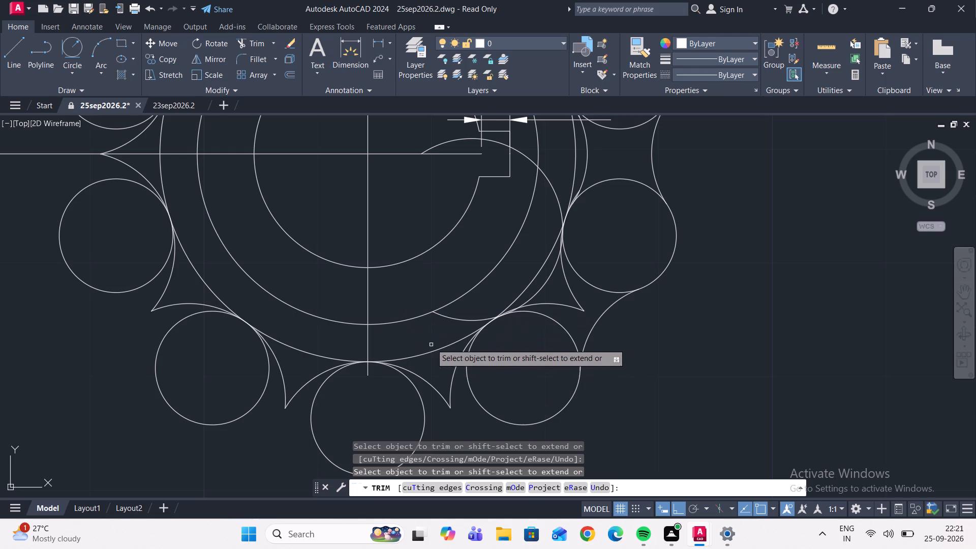
left_click_drag(463, 310, 408, 338)
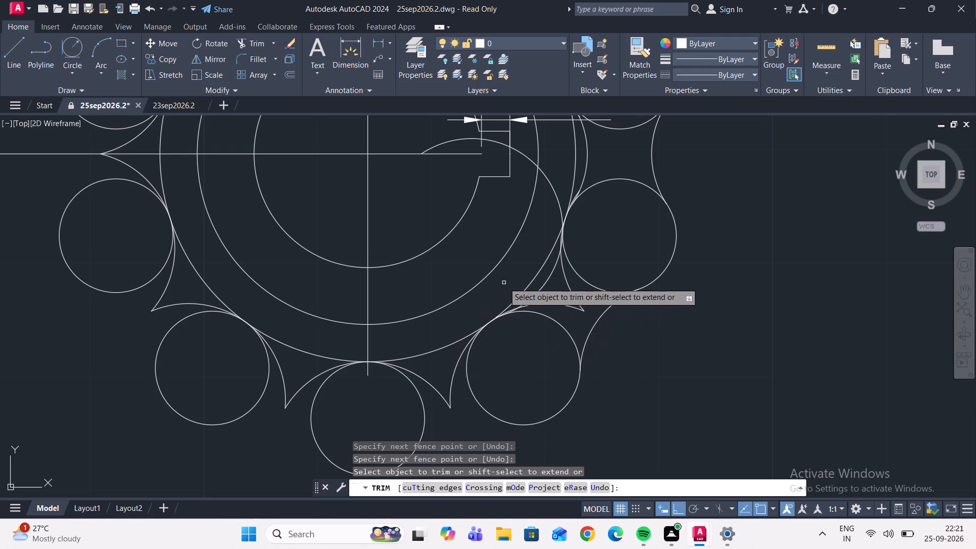
middle_click_drag(510, 271, 490, 364)
scroll(444, 239, "up", 2)
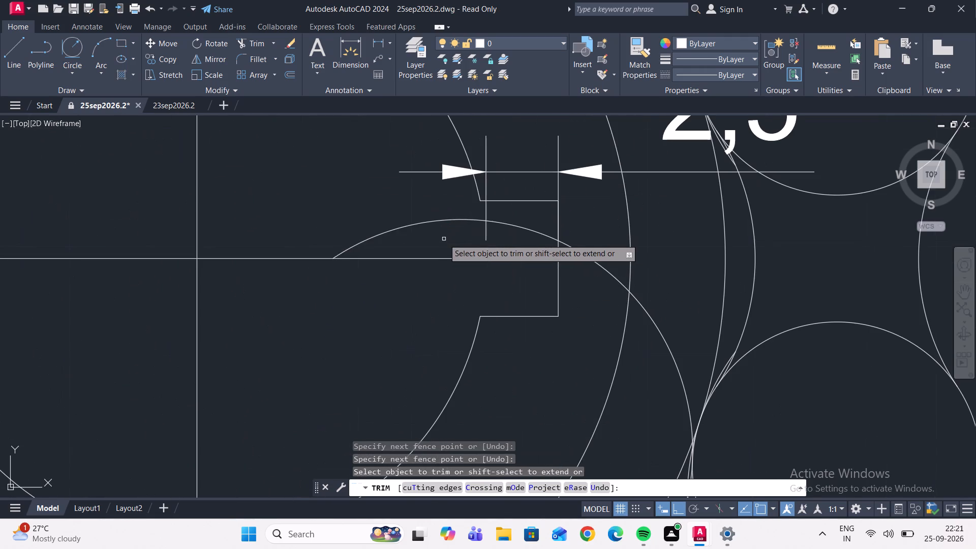
left_click_drag(439, 238, 388, 211)
left_click_drag(588, 233, 588, 295)
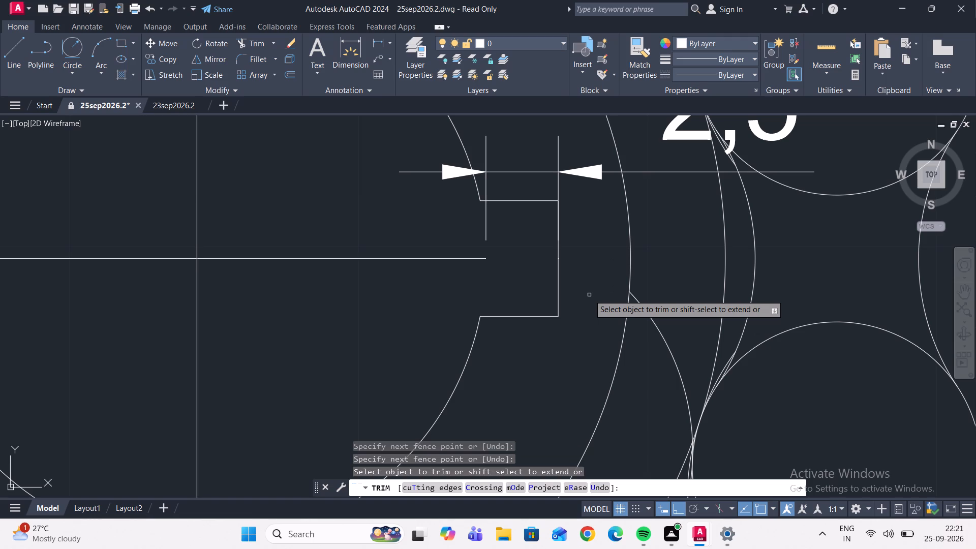
scroll(587, 292, "down", 1)
middle_click_drag(584, 274, 511, 237)
left_click_drag(569, 268, 554, 326)
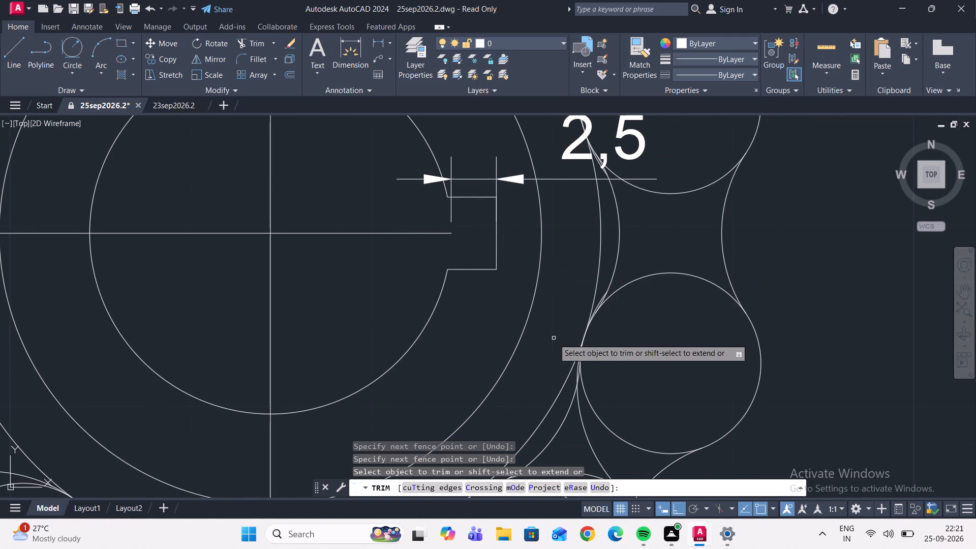
Trim the new inner link arc's overhanging upper end where it meets the arrayed circle just below the keyway.
scroll(573, 372, "up", 3)
scroll(589, 284, "up", 4)
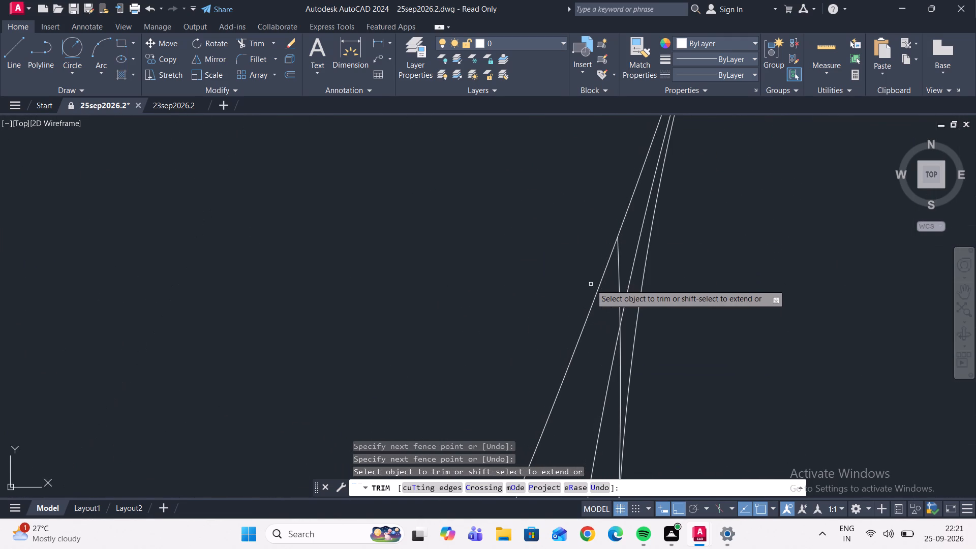
left_click_drag(625, 250, 617, 281)
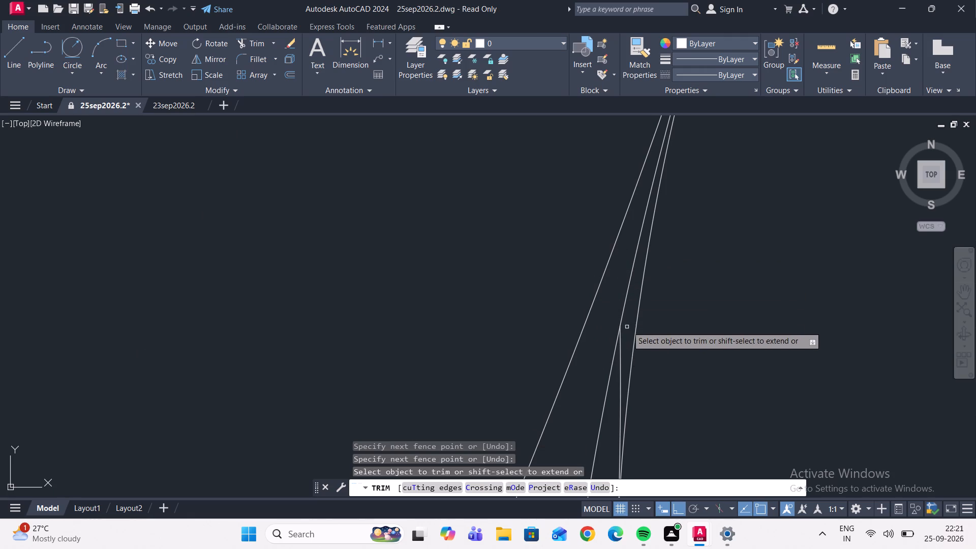
scroll(626, 323, "down", 3)
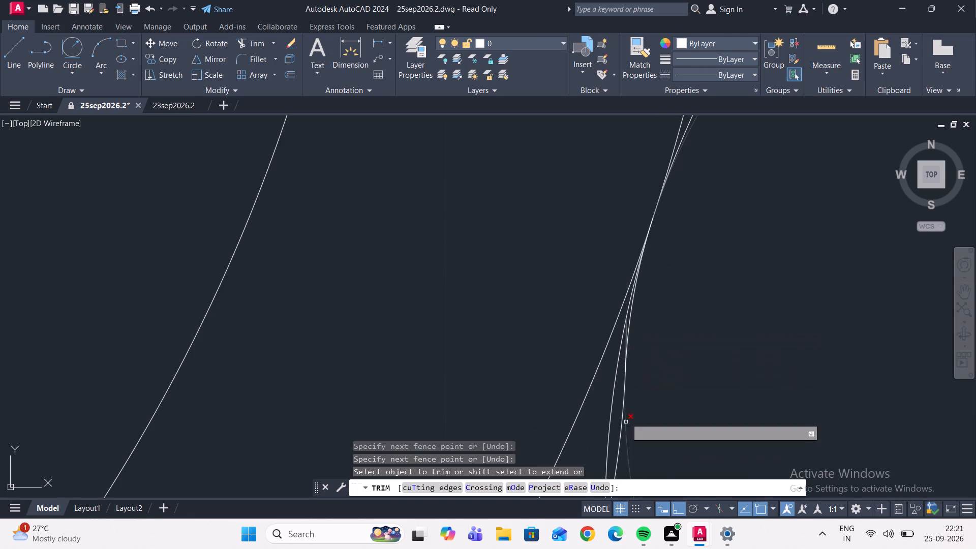
scroll(624, 335, "up", 5)
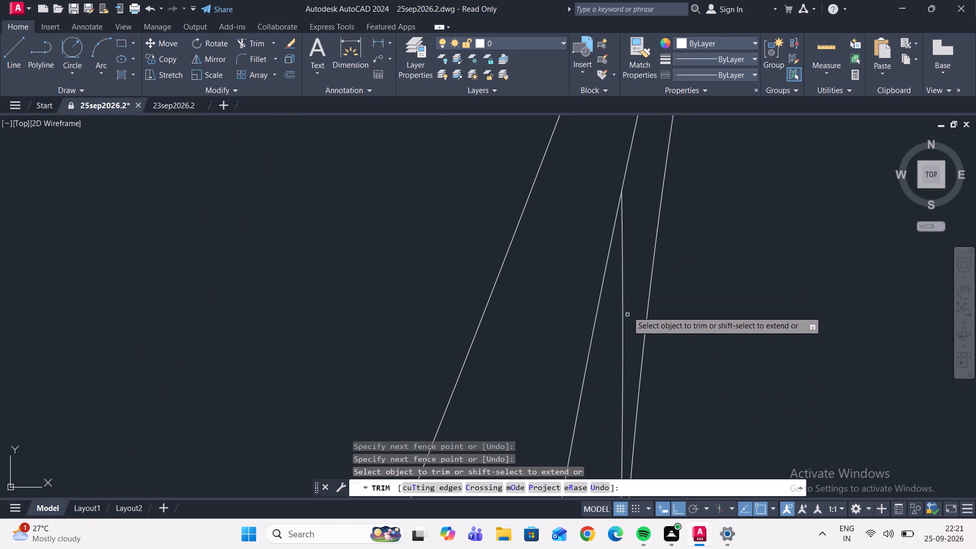
left_click_drag(627, 301, 616, 349)
scroll(626, 314, "down", 4)
scroll(681, 291, "down", 2)
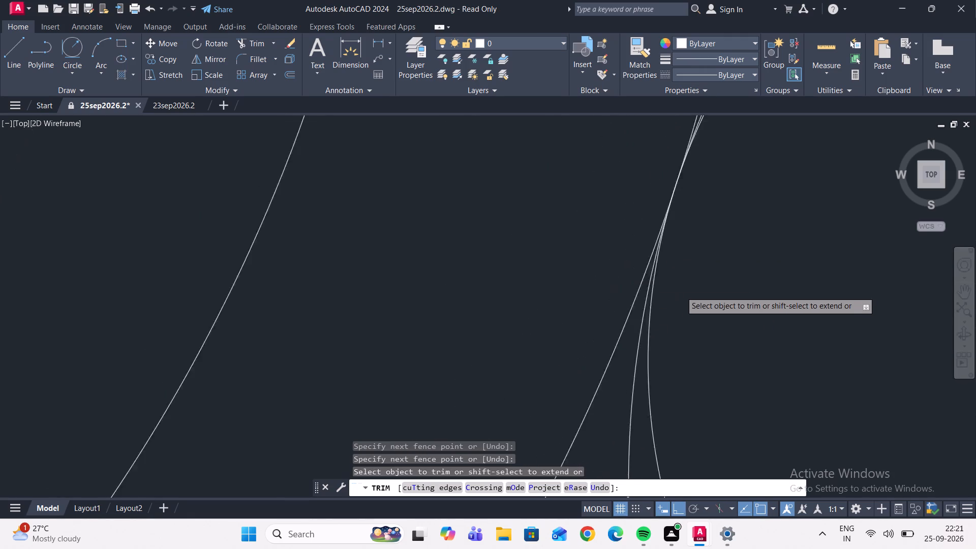
Trim away the two pointed tooth arcs outside the new inner link arc, between the same two arrayed circles.
scroll(683, 279, "down", 4)
scroll(694, 348, "up", 1)
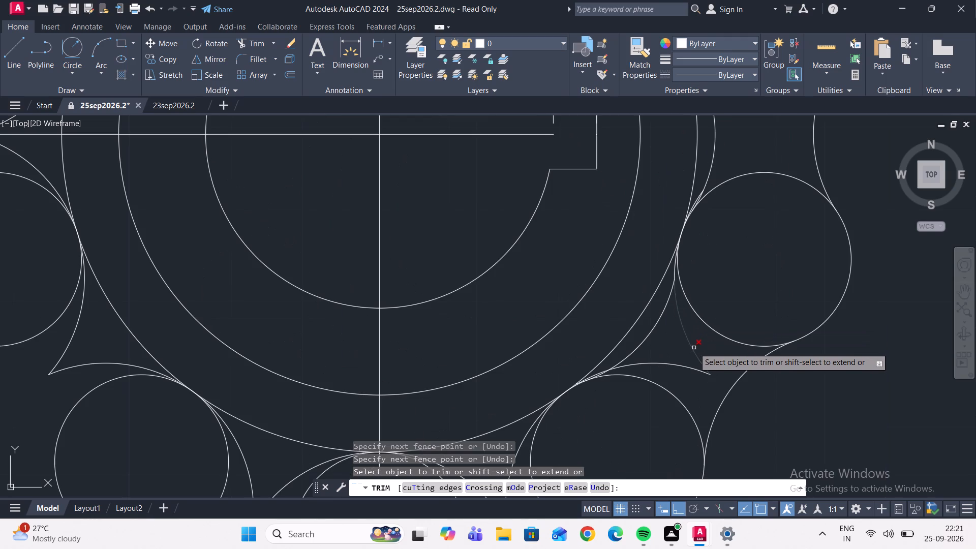
left_click(694, 348)
left_click(689, 367)
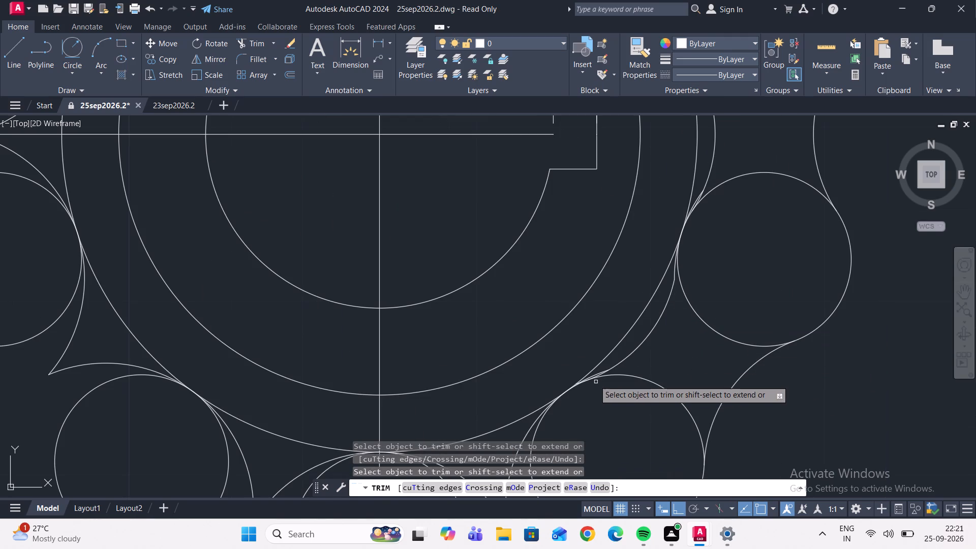
Trim the inner link arc's overhanging lower end where it meets the second arrayed circle below the keyway.
scroll(591, 380, "up", 3)
scroll(533, 395, "up", 4)
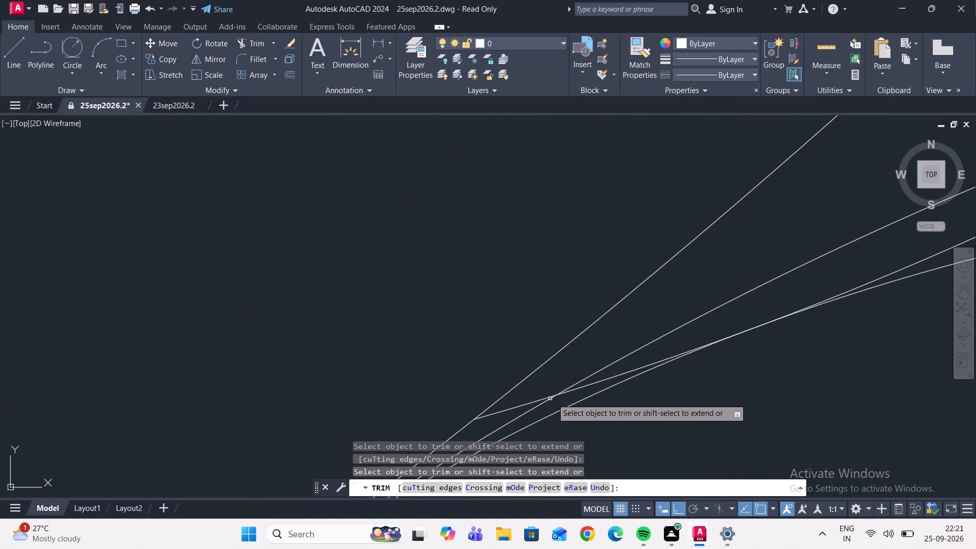
left_click(589, 385)
left_click(527, 405)
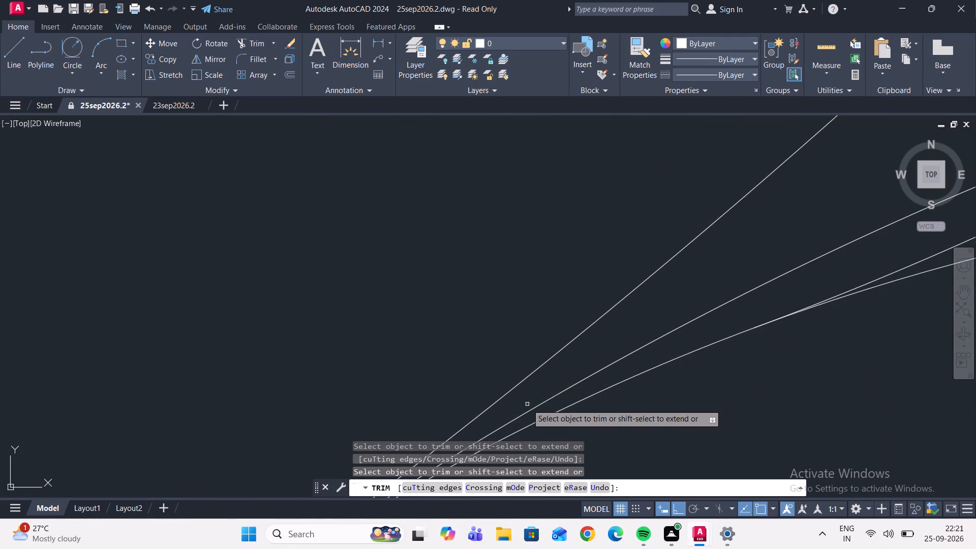
Draw an inner radius 8 circle tangent to the bottom arrayed circle and its neighbour on the keyway side.
scroll(561, 378, "down", 4)
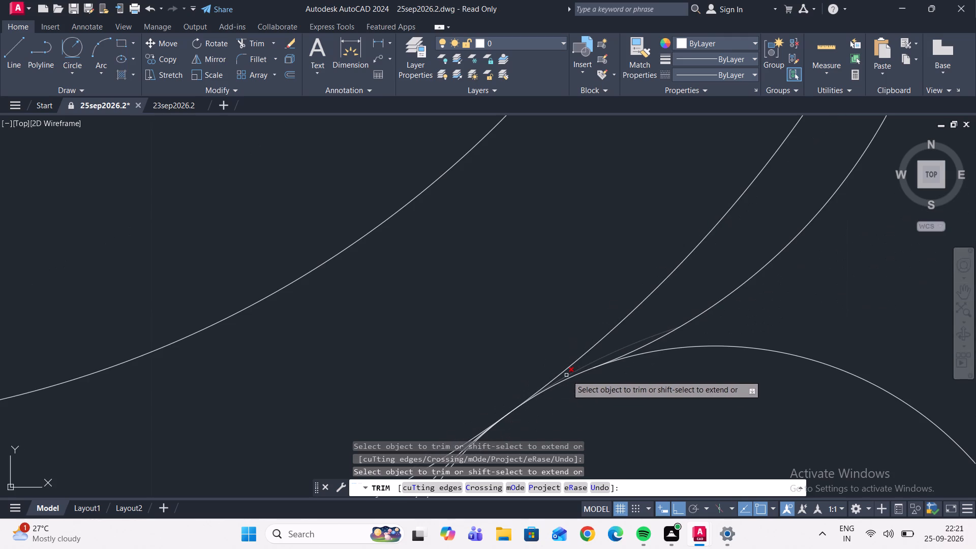
scroll(626, 392, "down", 3)
middle_click_drag(646, 436, 681, 319)
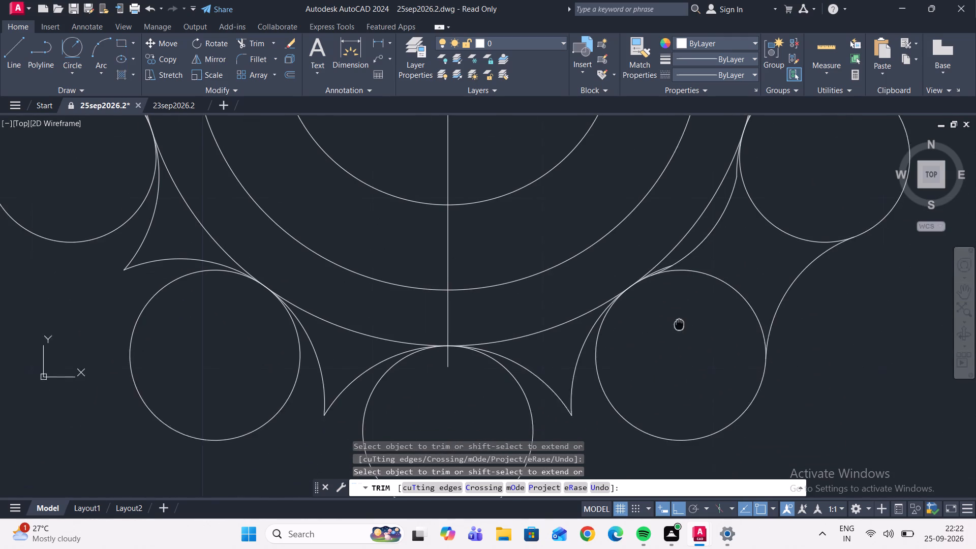
middle_click_drag(681, 319, 681, 318)
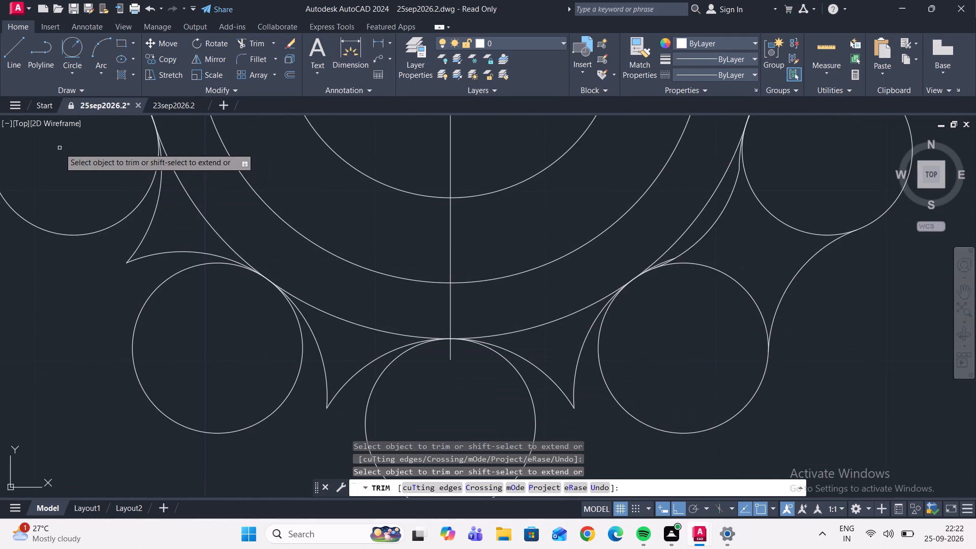
left_click(66, 55)
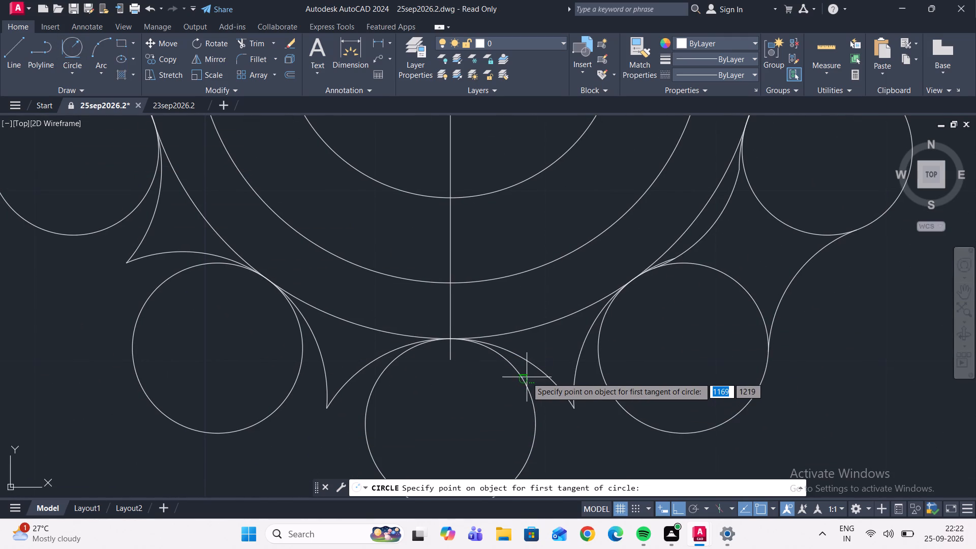
left_click(517, 371)
left_click(600, 354)
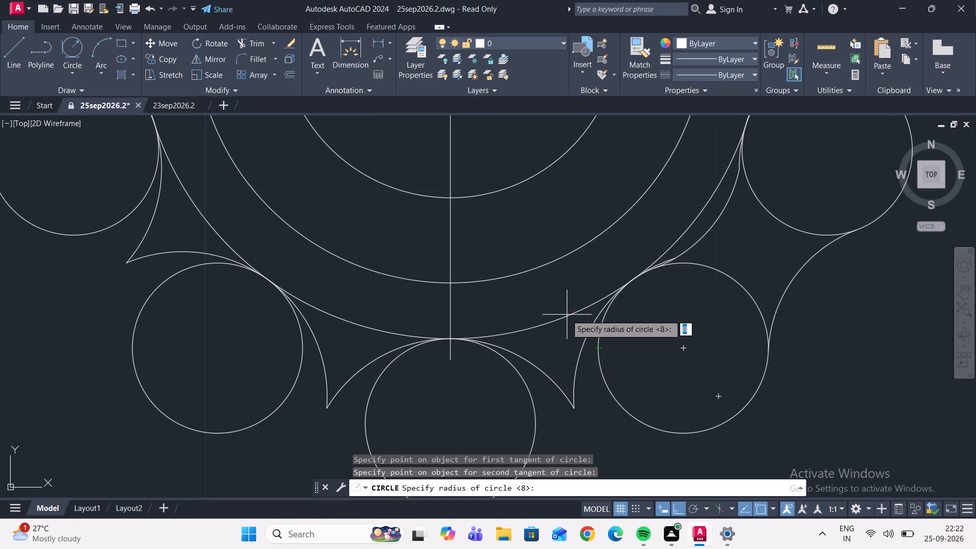
key("Return")
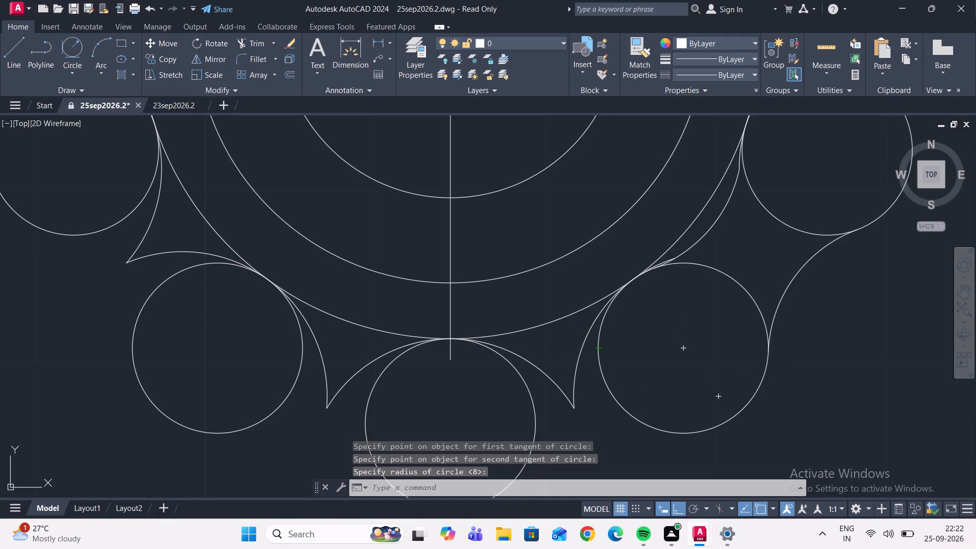
Trim away the part of the new radius 8 circle that crosses the hub circles, keeping the inner link arc.
scroll(517, 316, "down", 2)
middle_click_drag(523, 319, 524, 335)
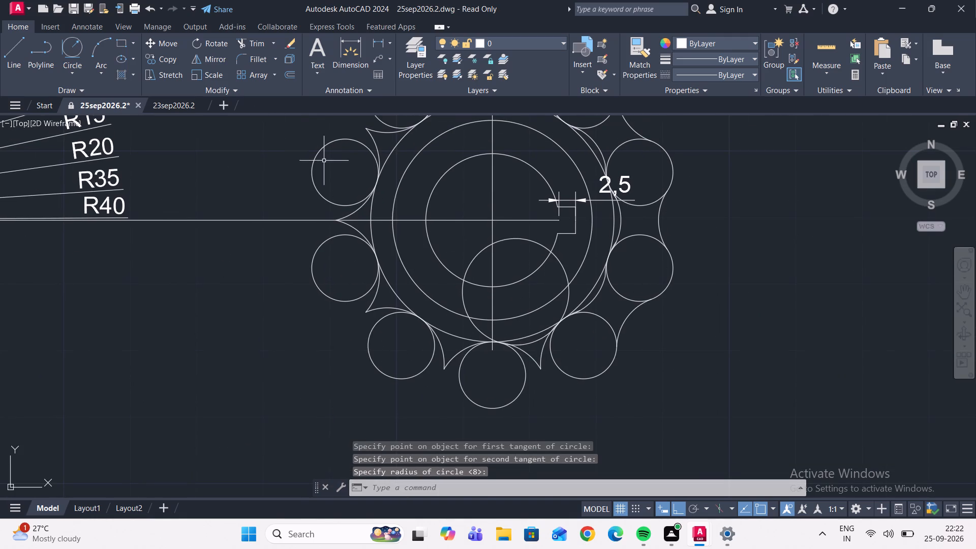
left_click(241, 45)
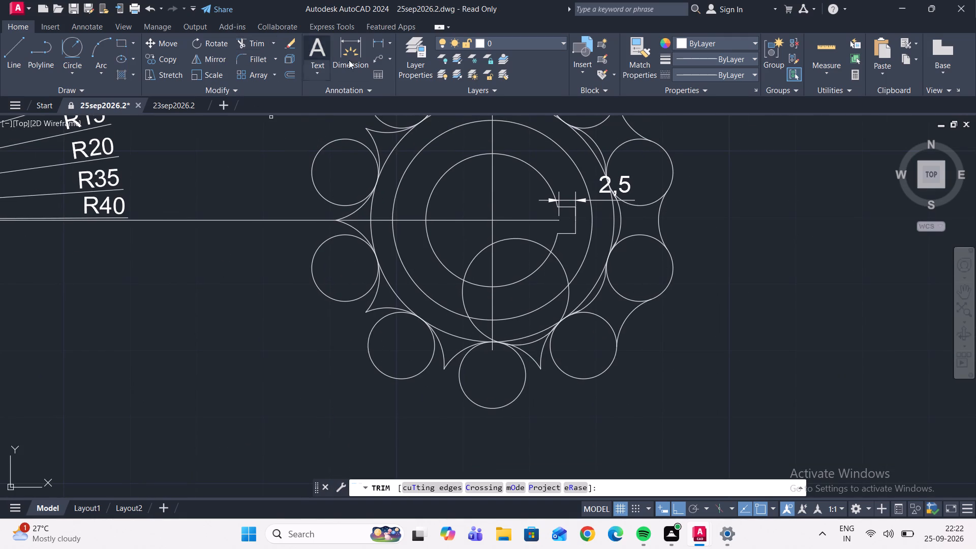
left_click_drag(485, 262, 471, 247)
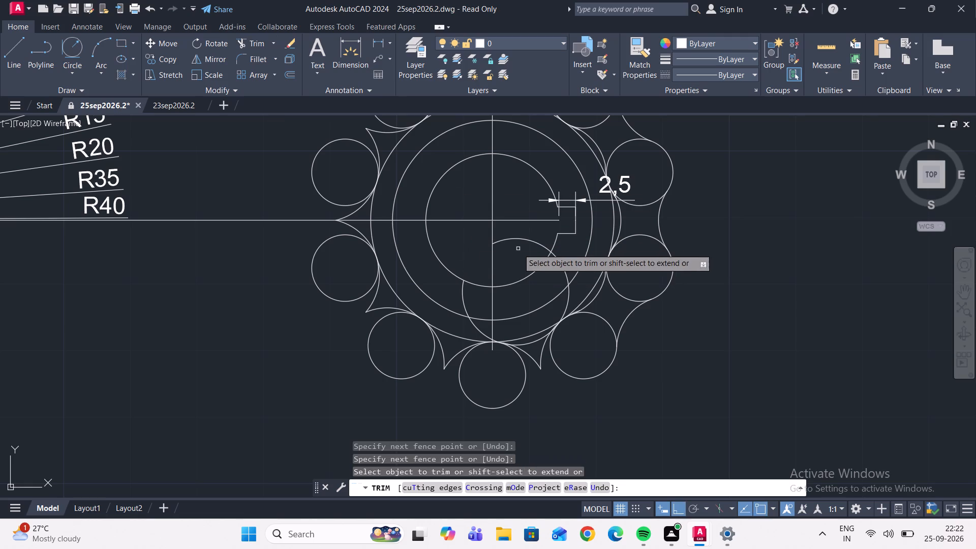
left_click_drag(518, 249, 535, 229)
left_click_drag(467, 299, 447, 292)
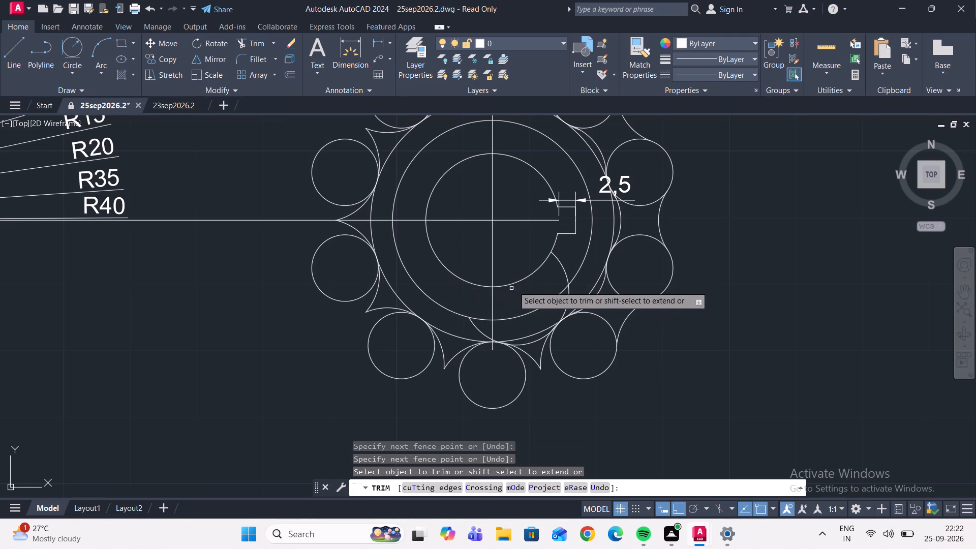
left_click_drag(556, 272, 570, 257)
scroll(479, 332, "up", 2)
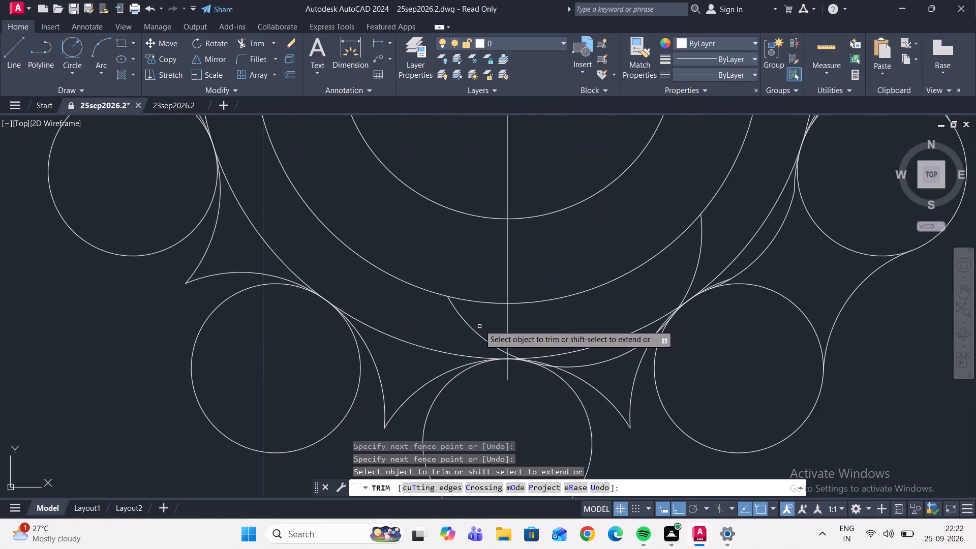
left_click_drag(479, 317, 449, 330)
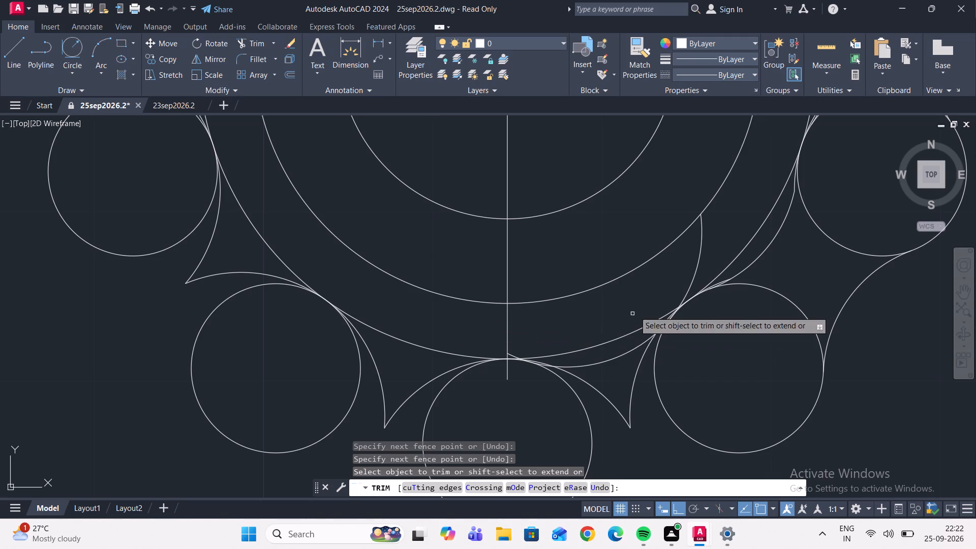
left_click_drag(719, 225, 673, 273)
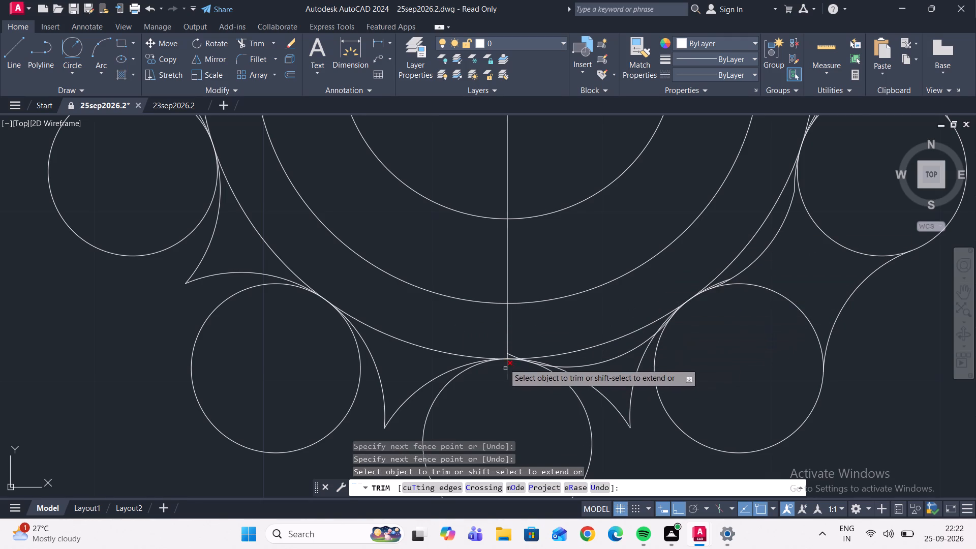
Trim the inner link arc's overhanging end where it meets the bottom arrayed circle.
scroll(507, 356, "up", 4)
left_click_drag(512, 357, 546, 325)
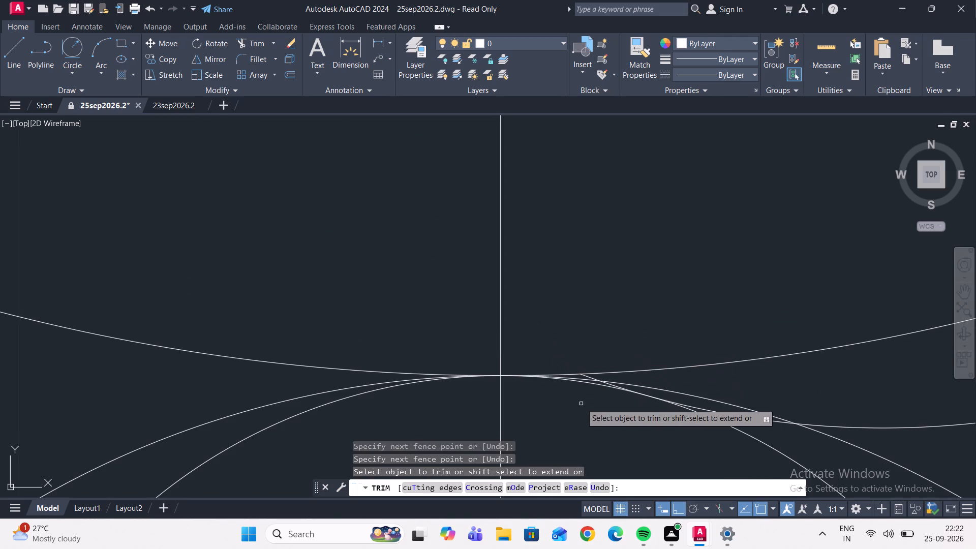
middle_click_drag(583, 406, 503, 375)
scroll(502, 345, "up", 3)
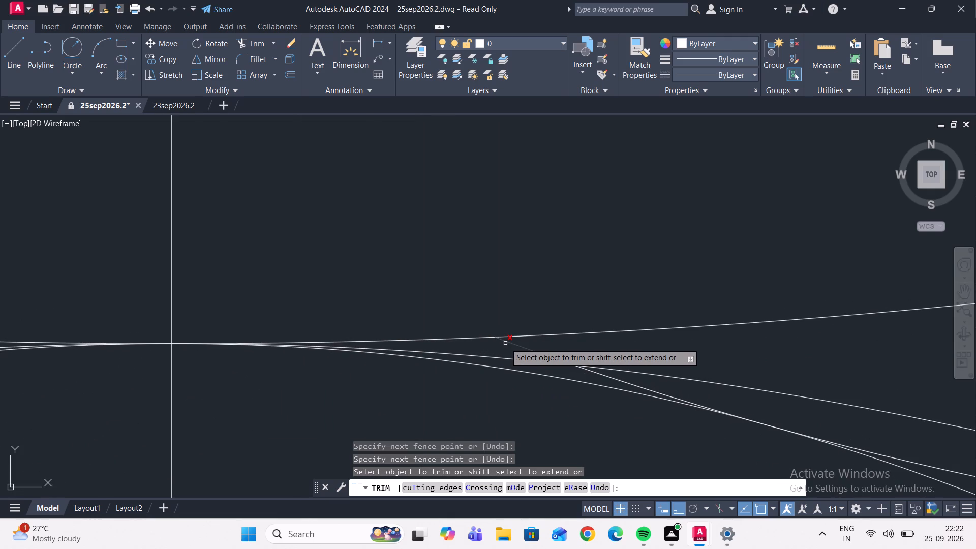
left_click(506, 343)
left_click(594, 373)
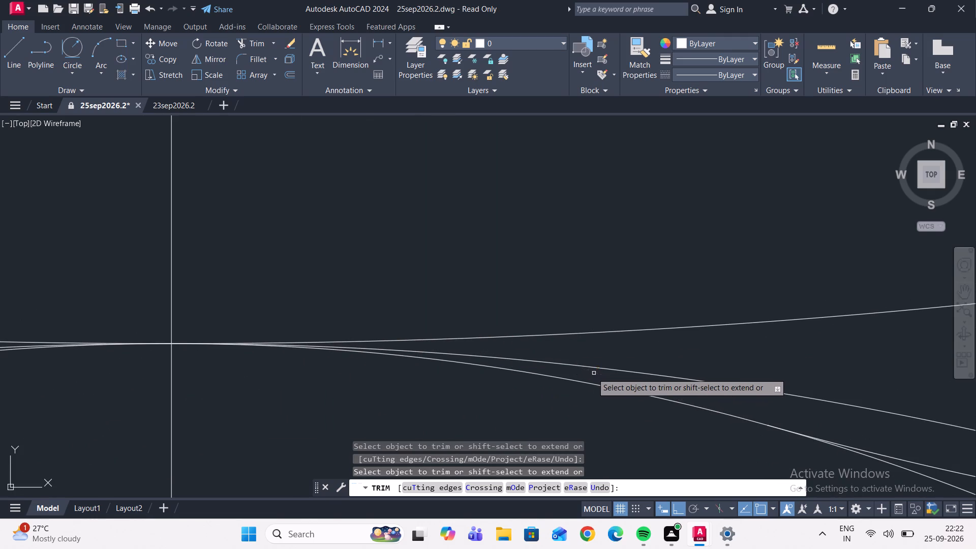
Trim the inner link arc's other overhanging end where it meets the keyway-side neighbour of the bottom circle.
scroll(471, 272, "down", 3)
middle_click_drag(557, 356, 354, 370)
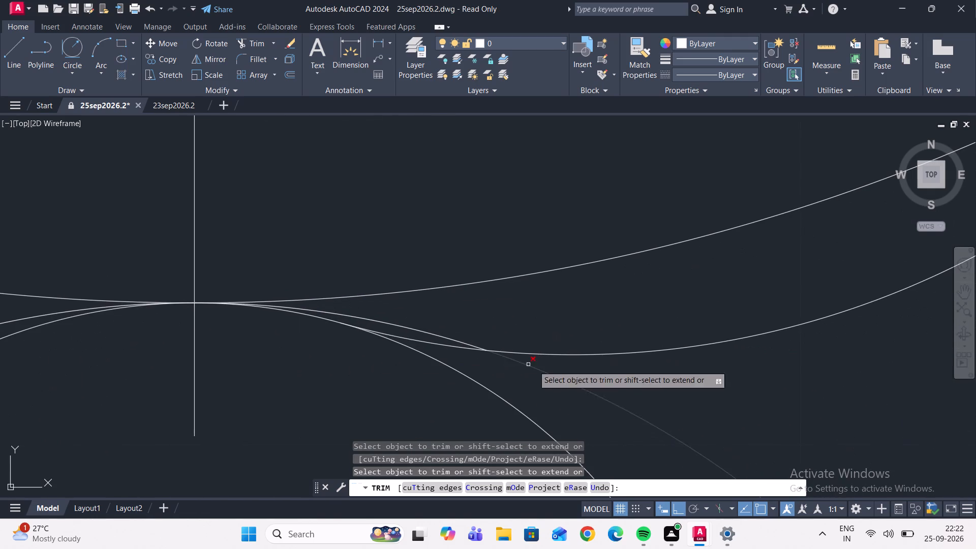
middle_click_drag(497, 278, 386, 175)
scroll(465, 221, "down", 3)
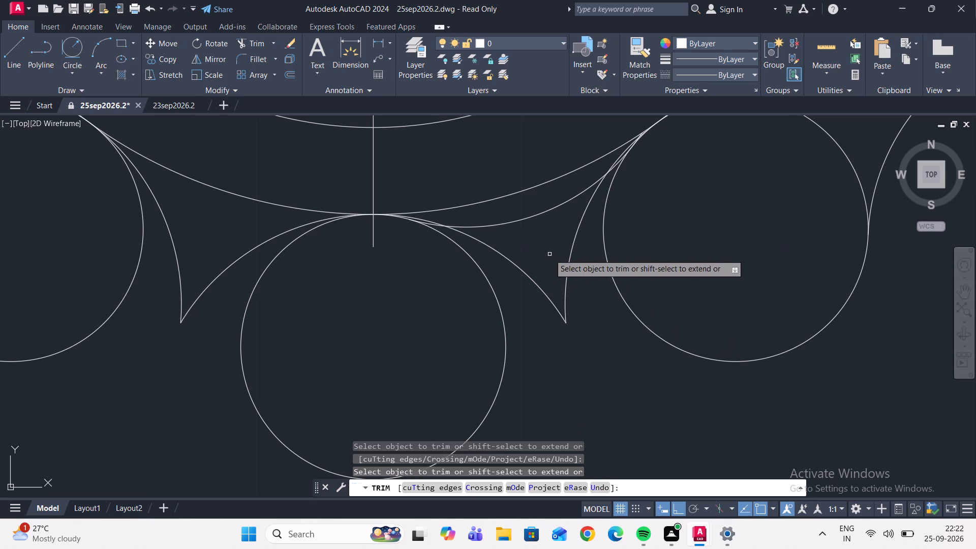
middle_click_drag(548, 255, 524, 321)
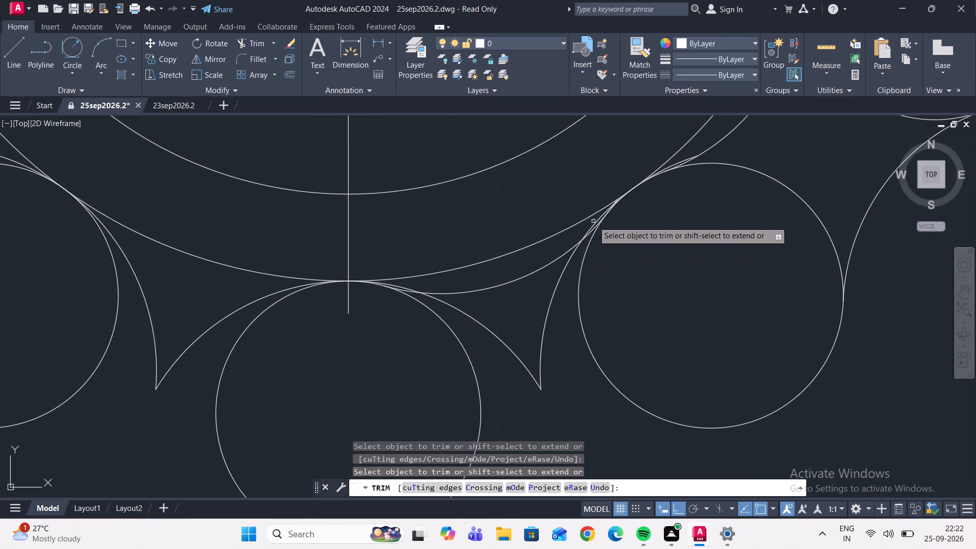
scroll(593, 222, "up", 5)
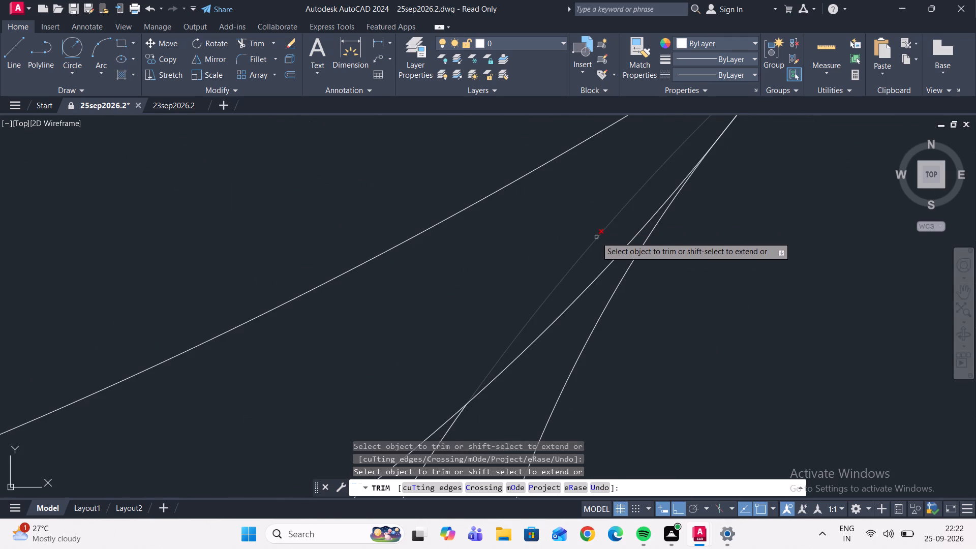
scroll(594, 233, "down", 3)
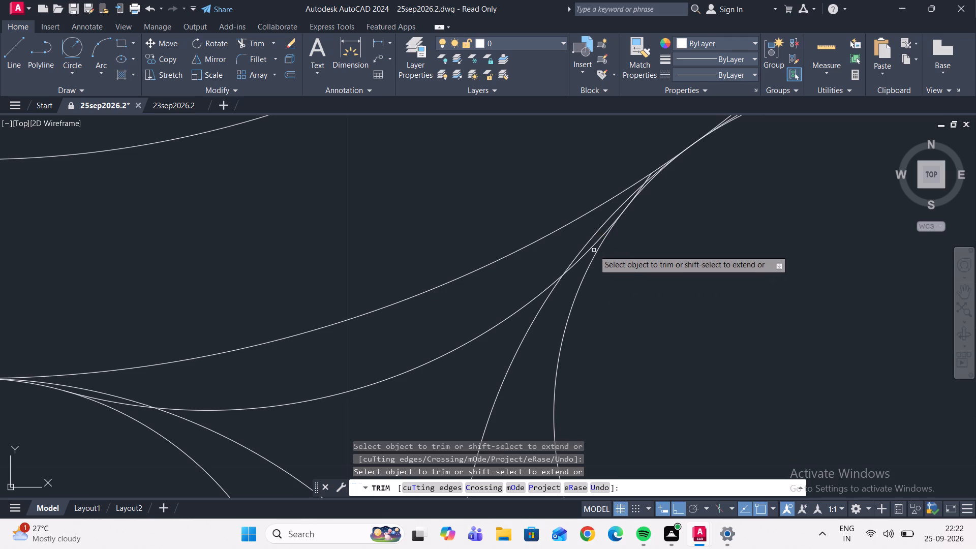
scroll(649, 186, "up", 3)
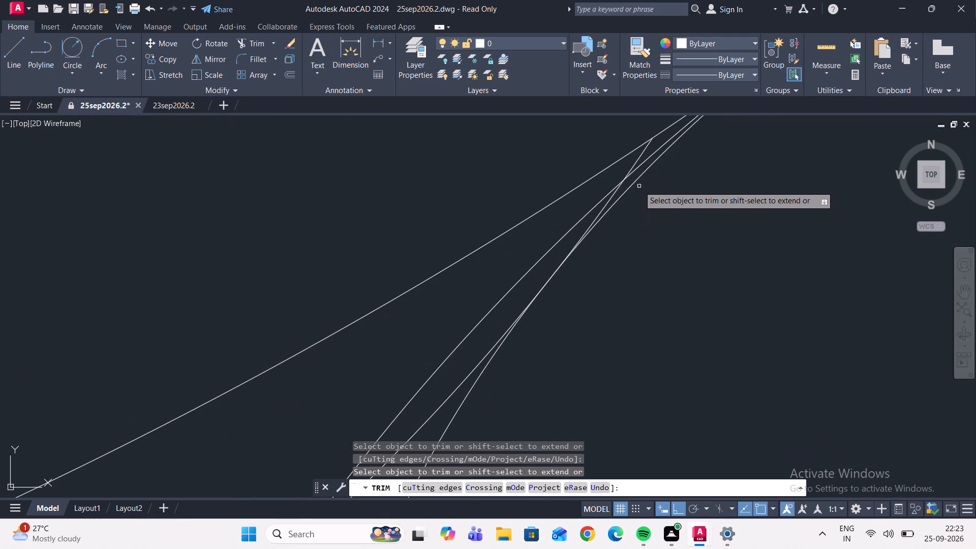
scroll(613, 198, "up", 1)
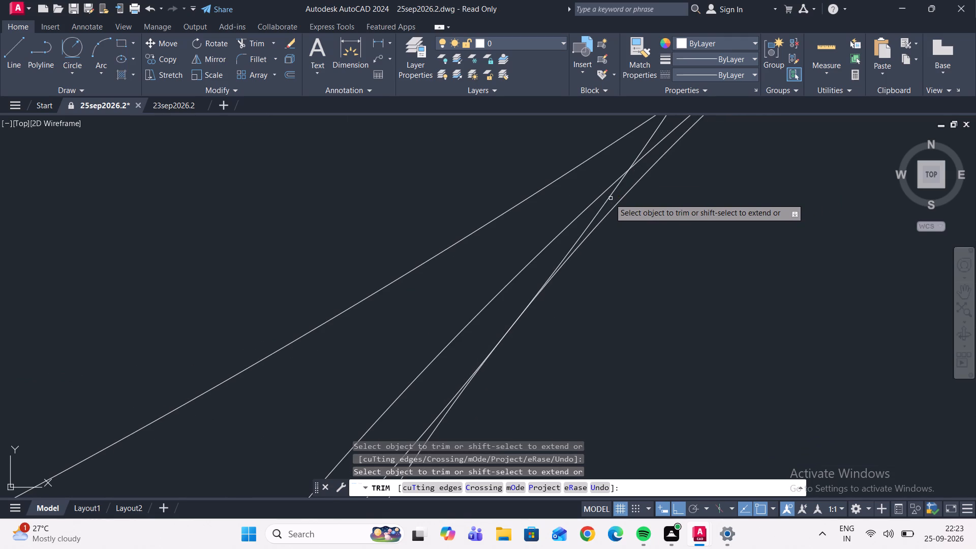
left_click(609, 198)
middle_click_drag(623, 211, 619, 279)
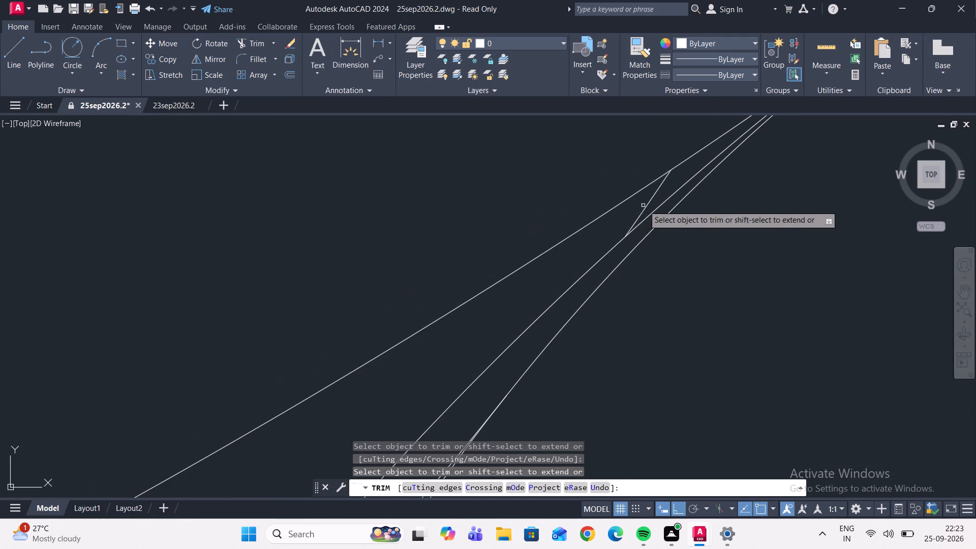
left_click(651, 204)
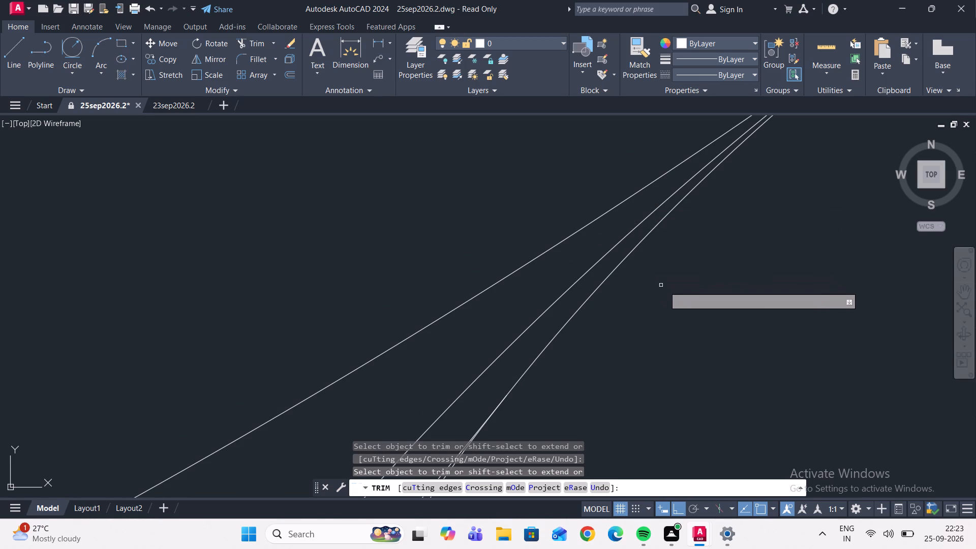
scroll(667, 286, "down", 5)
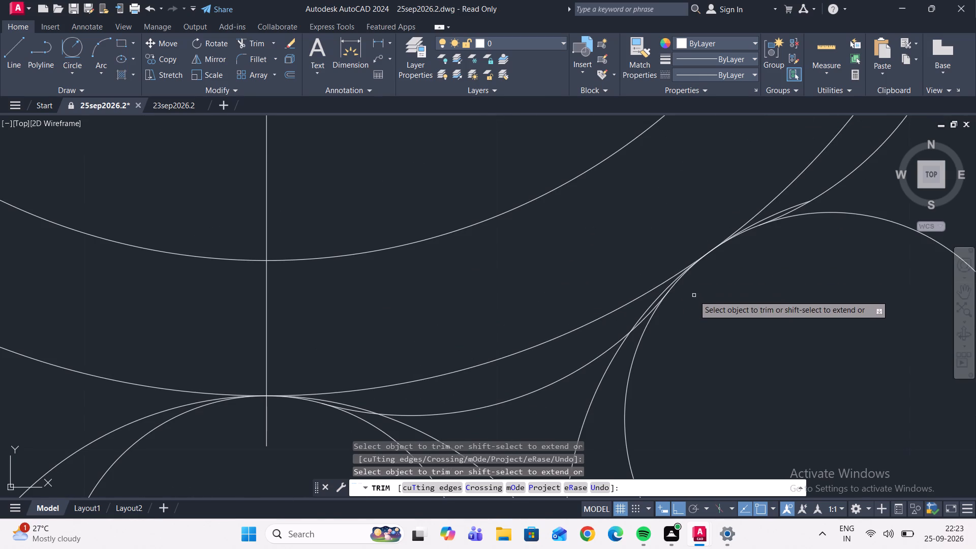
middle_click_drag(685, 323, 611, 172)
scroll(632, 233, "down", 1)
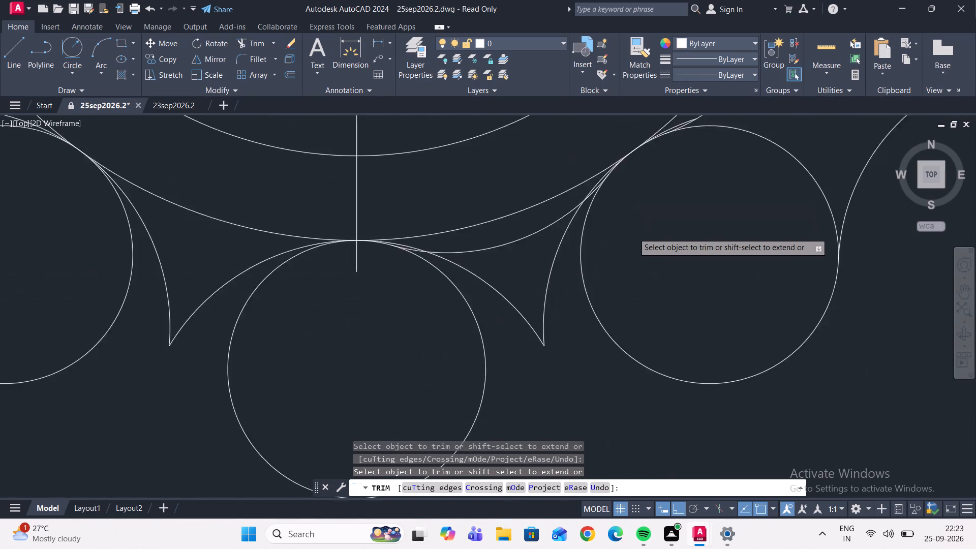
scroll(634, 233, "down", 2)
key("Escape")
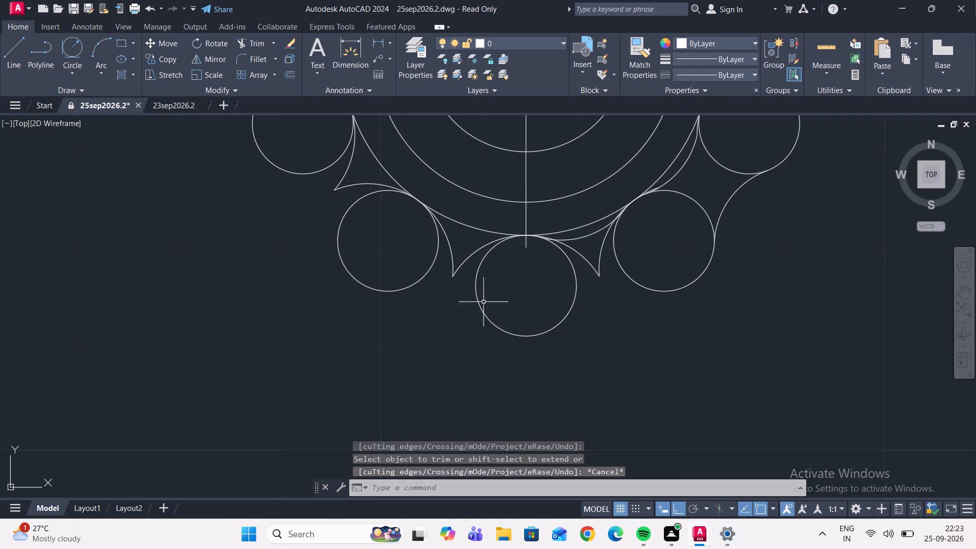
Link the bottom arrayed circle and its keyway-side neighbour with an outer radius 8 tangent circle trimmed to the short arc between them.
left_click(81, 54)
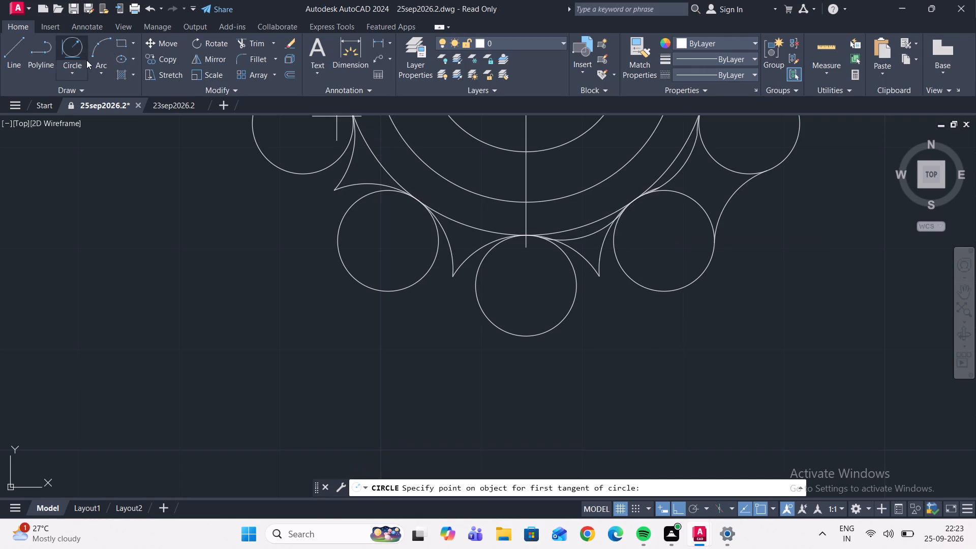
left_click(627, 274)
left_click(569, 309)
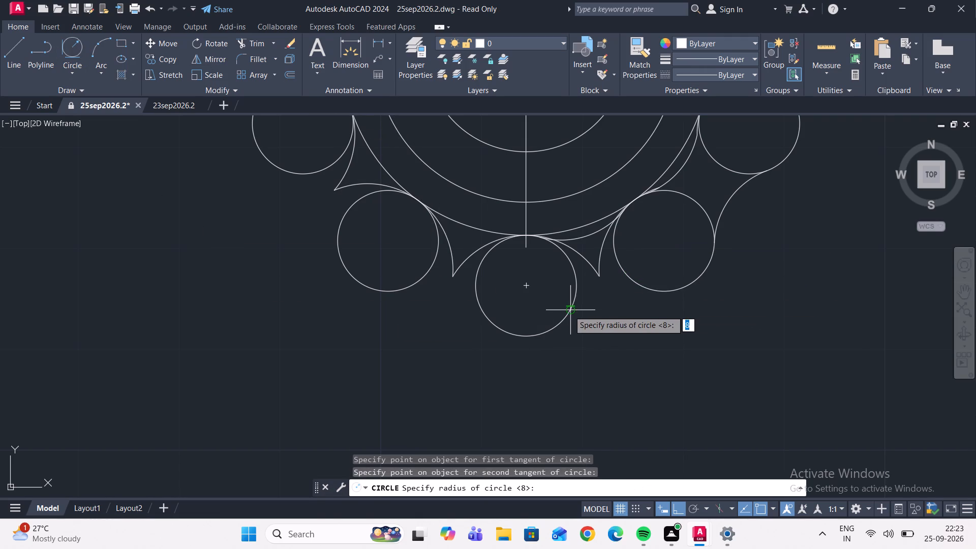
key("Return")
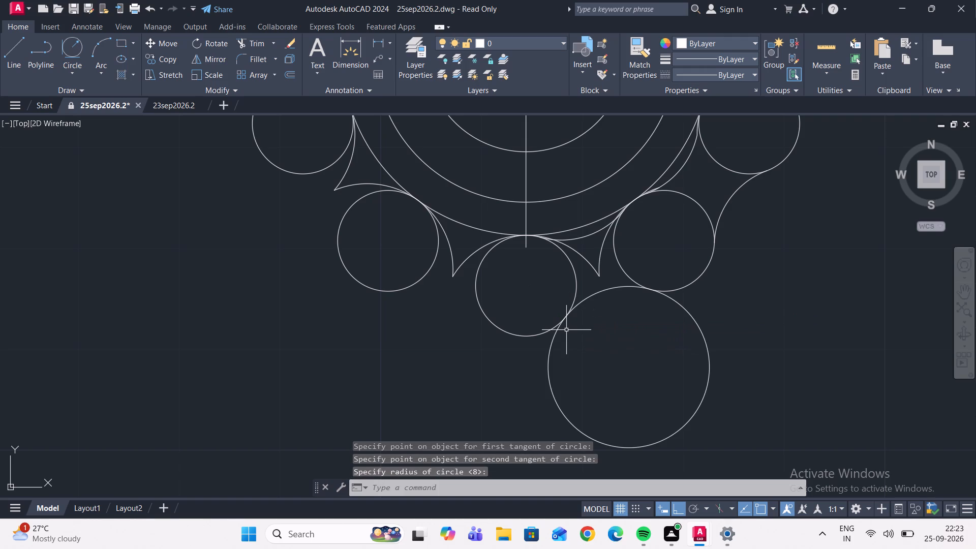
left_click(257, 45)
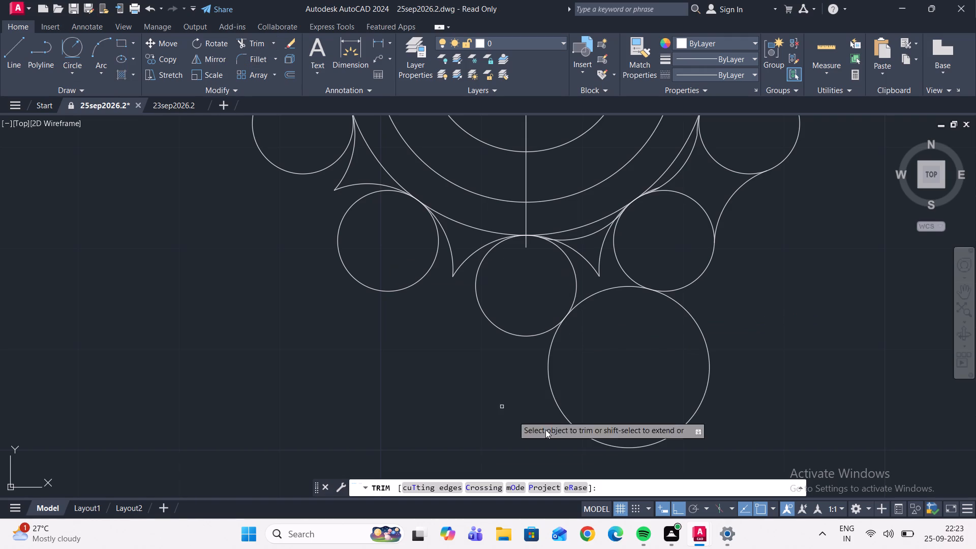
left_click_drag(648, 391, 723, 406)
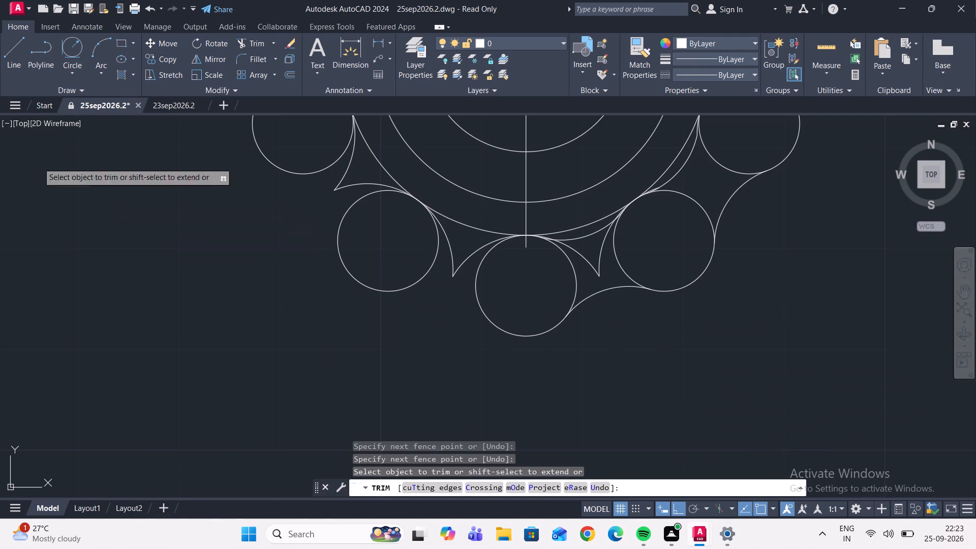
Link the bottom arrayed circle and its neighbour away from the keyway with an outer radius 8 tangent circle trimmed to the connecting arc.
left_click(69, 56)
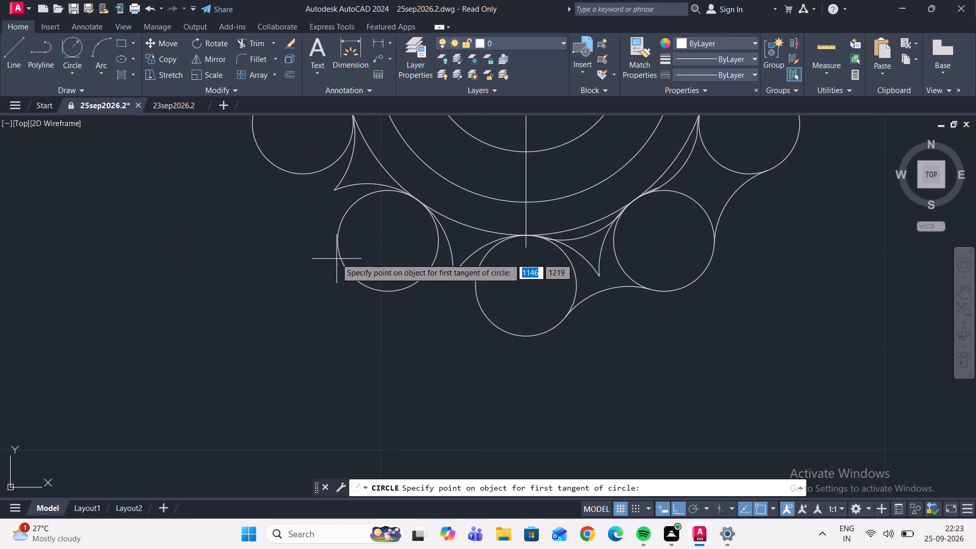
left_click(478, 309)
left_click(403, 292)
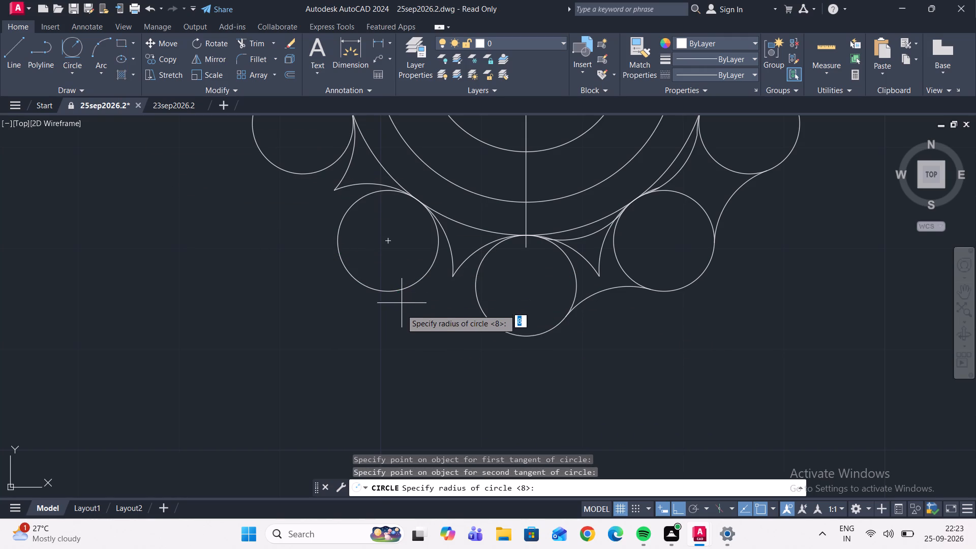
key("Return")
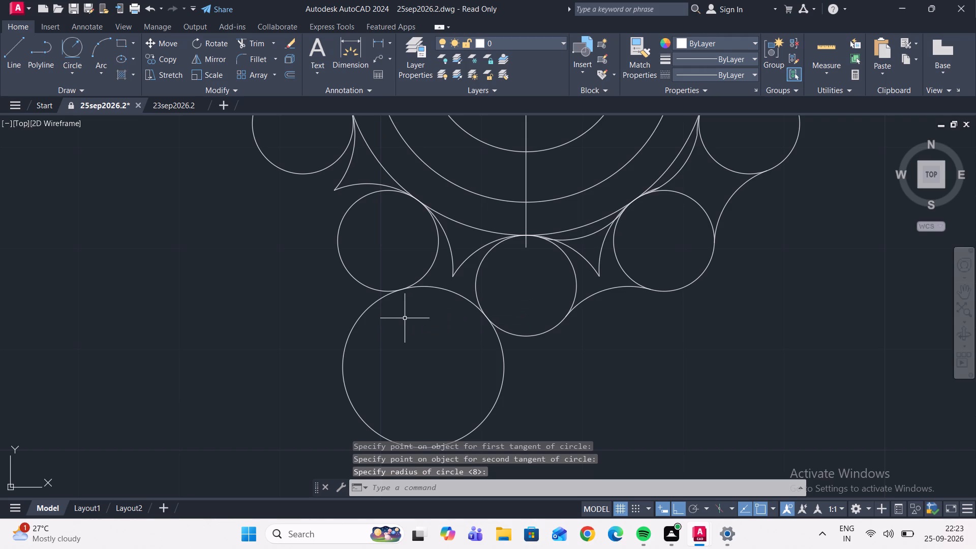
left_click(247, 40)
left_click_drag(398, 333, 361, 368)
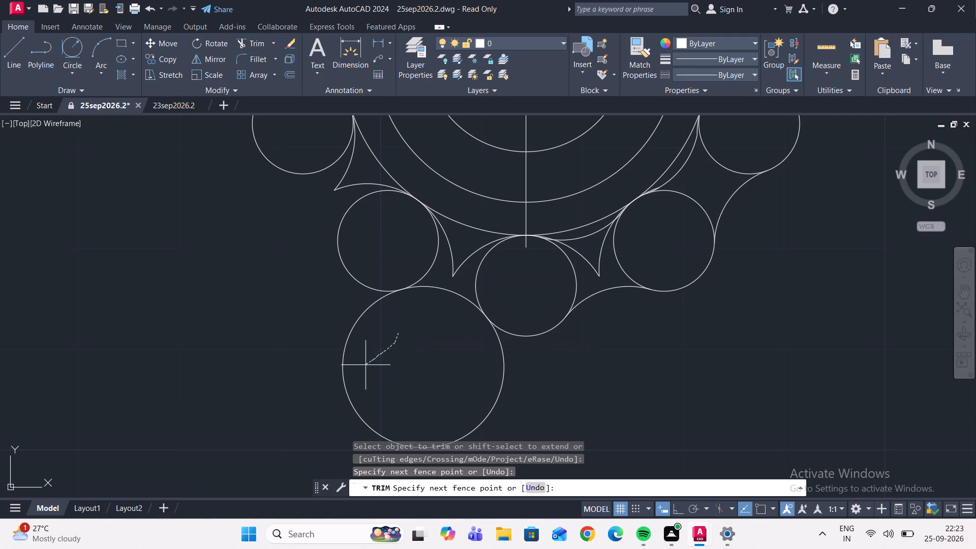
left_click_drag(361, 368, 286, 375)
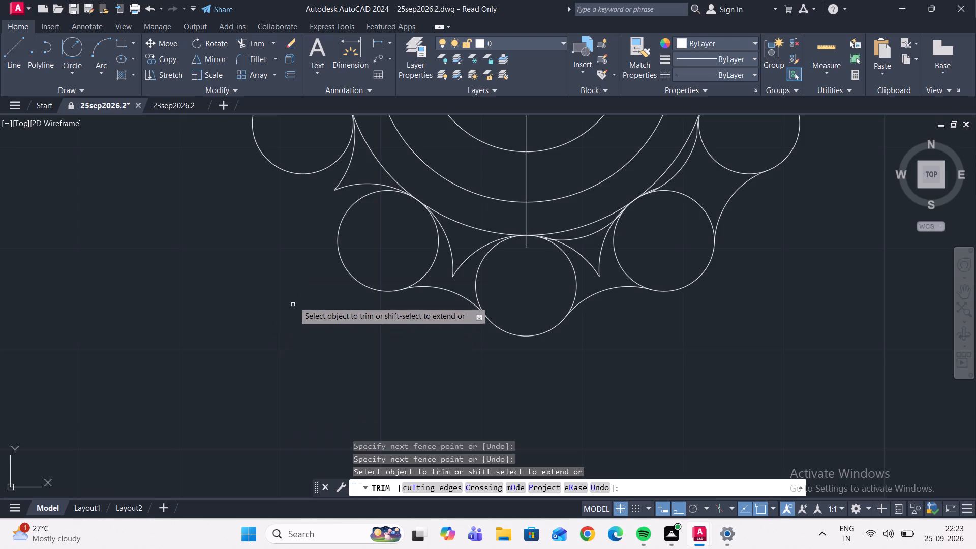
Draw an inner radius 8 circle tangent to the bottom arrayed circle and its neighbour on the side away from the keyway.
left_click(68, 54)
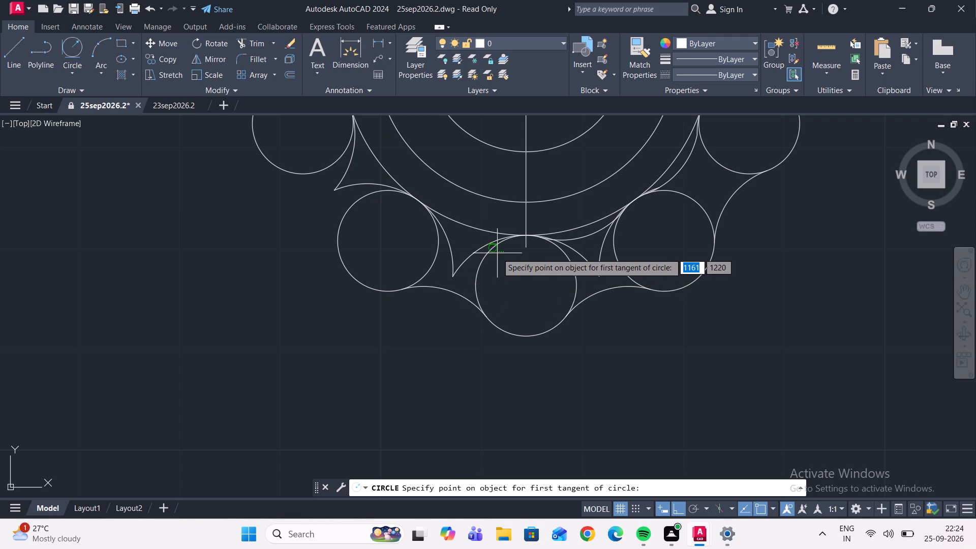
left_click(490, 255)
left_click(440, 246)
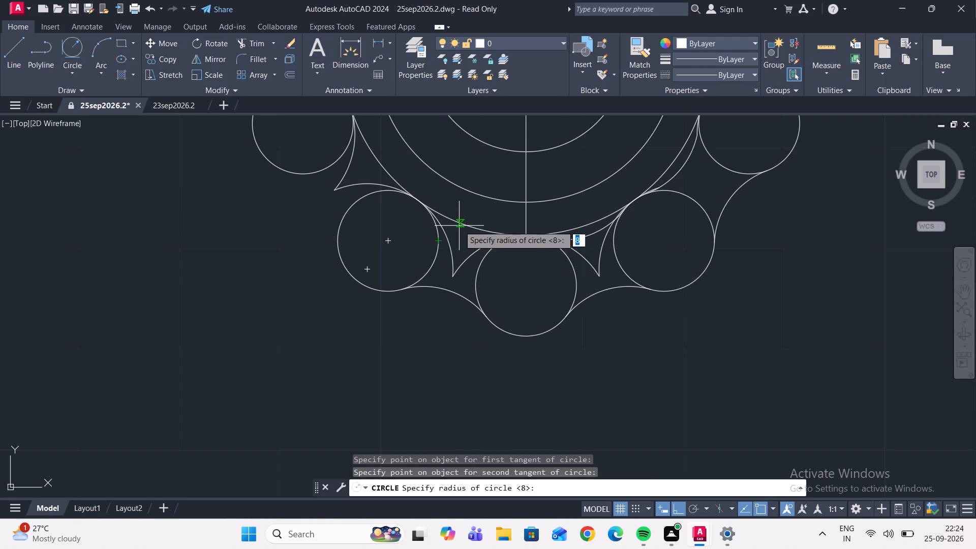
key("Return")
scroll(459, 242, "down", 2)
middle_click_drag(468, 227, 451, 280)
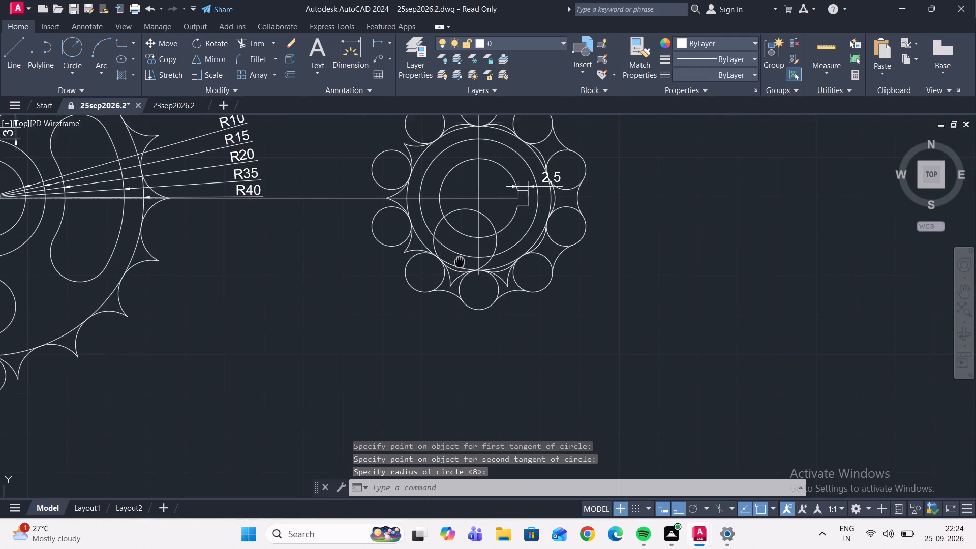
Trim away the portions of the new inner radius 8 circle lying inside the keyed feature's concentric circles.
middle_click_drag(451, 280, 437, 306)
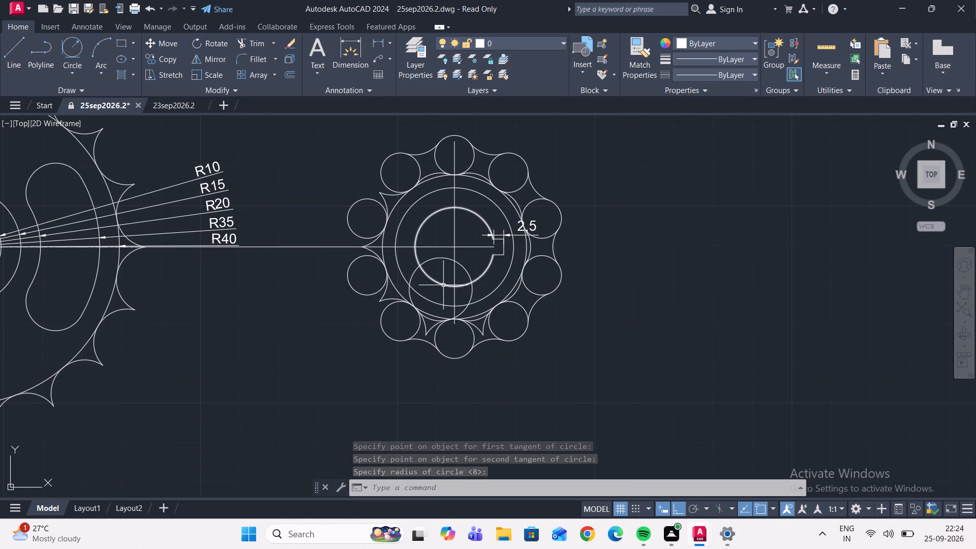
scroll(443, 284, "up", 1)
left_click(255, 46)
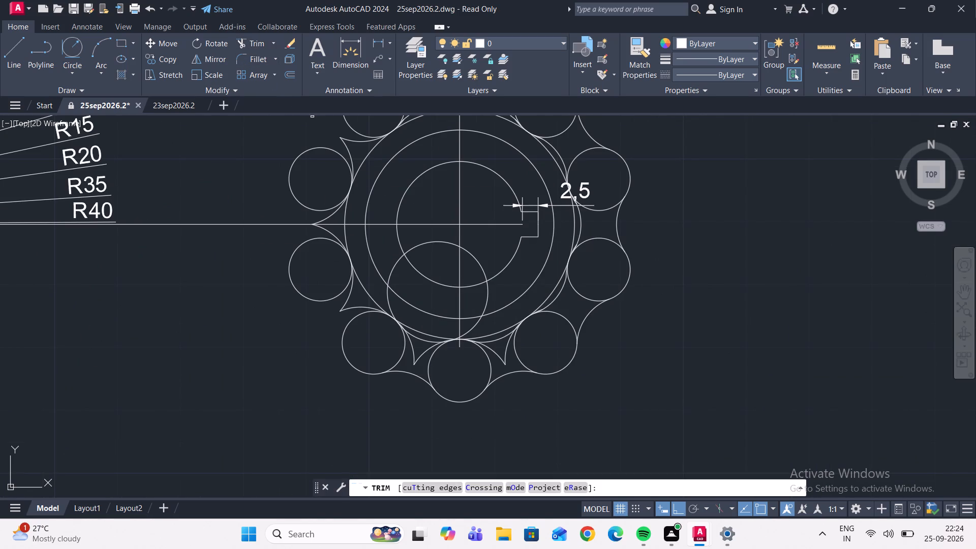
left_click_drag(435, 258, 416, 239)
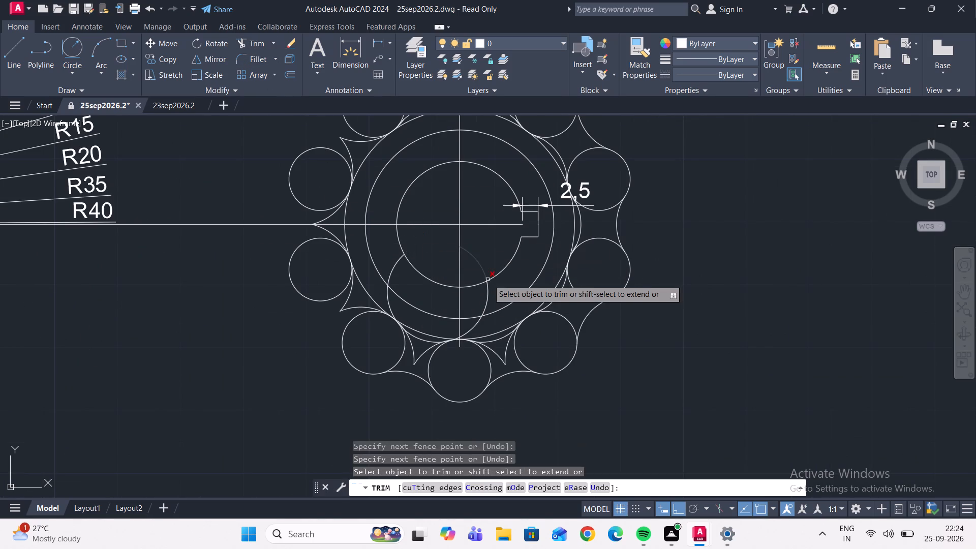
left_click_drag(475, 270, 485, 256)
left_click_drag(385, 259, 399, 268)
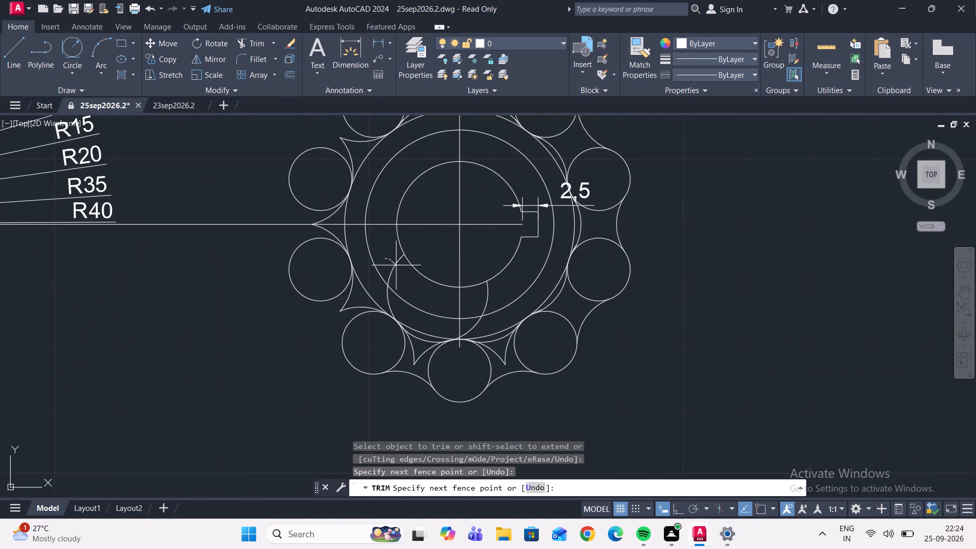
left_click_drag(399, 268, 411, 282)
left_click_drag(383, 294, 393, 303)
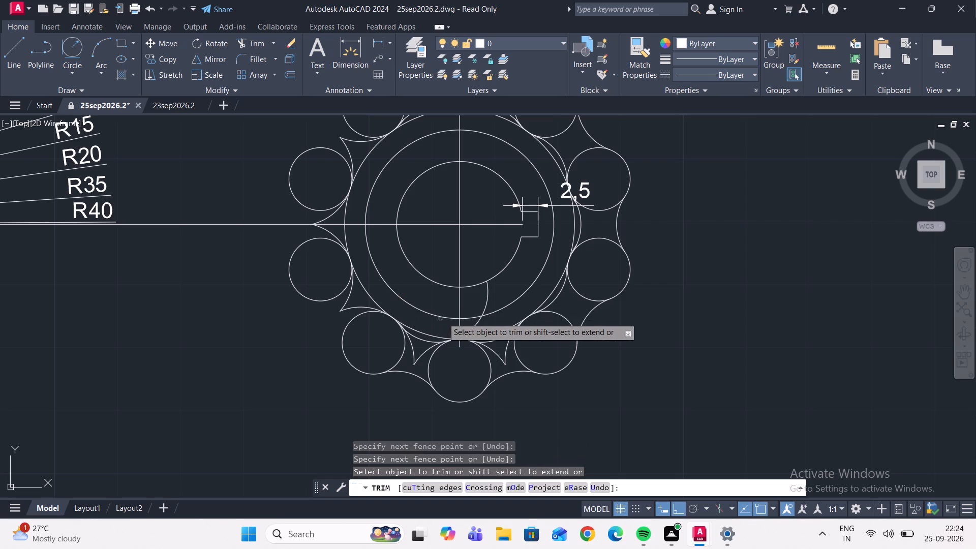
left_click_drag(477, 298, 502, 289)
scroll(473, 327, "up", 1)
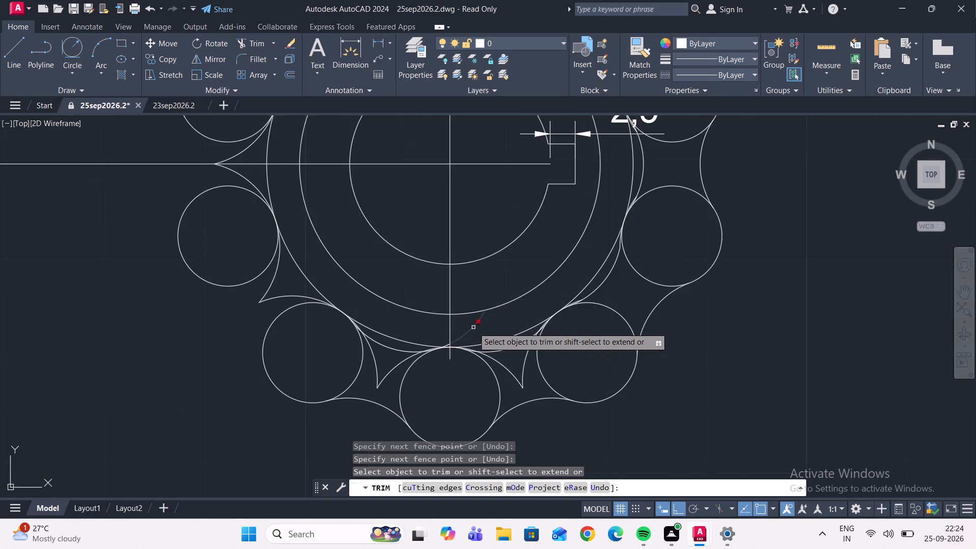
left_click_drag(465, 327, 481, 335)
Trim the inner link arc's overhanging end where it meets the bottom arrayed circle.
scroll(447, 346, "up", 1)
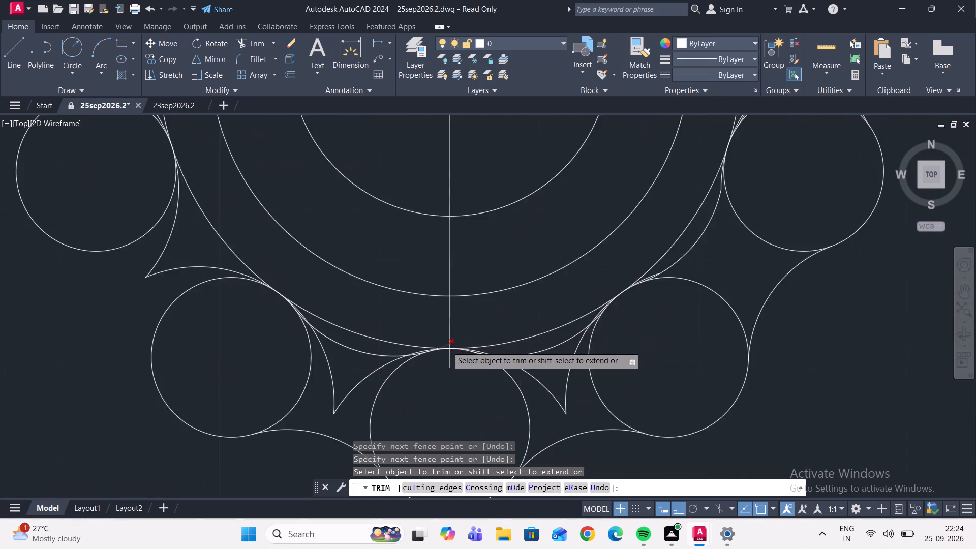
scroll(447, 346, "up", 4)
left_click_drag(443, 347, 421, 332)
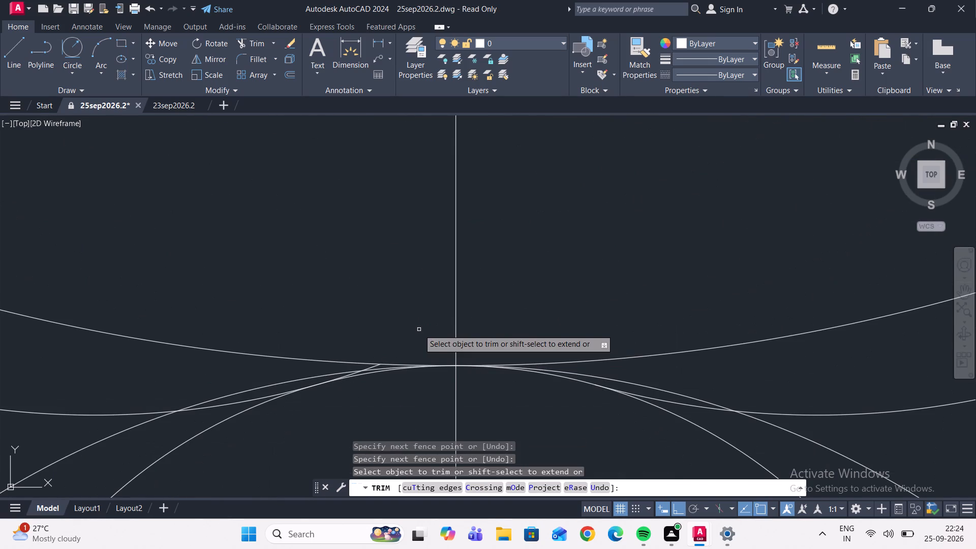
scroll(372, 372, "up", 3)
left_click_drag(379, 358, 343, 350)
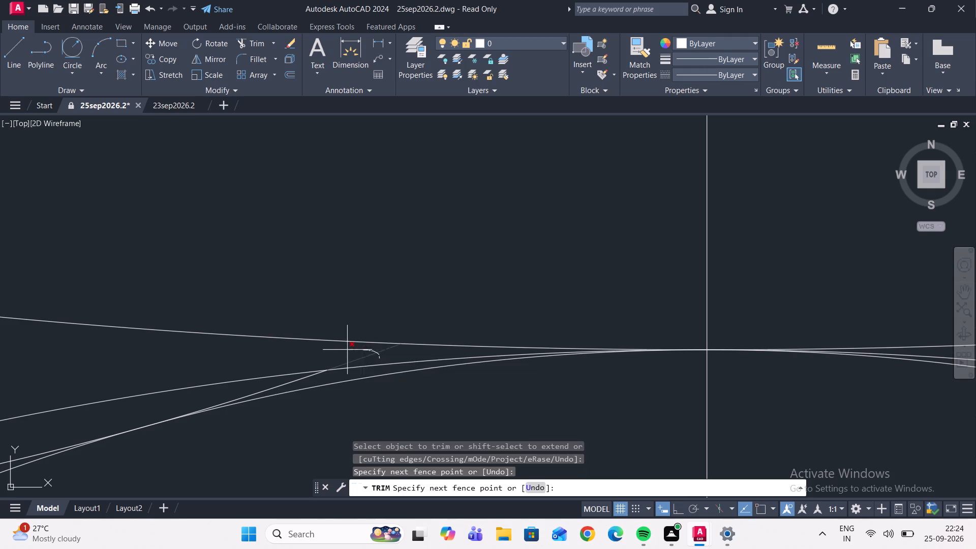
left_click_drag(316, 379, 271, 389)
left_click_drag(271, 389, 255, 391)
Trim the inner link arc's other overhanging end at the bottom circle's neighbour on the side away from the keyway.
scroll(365, 257, "down", 3)
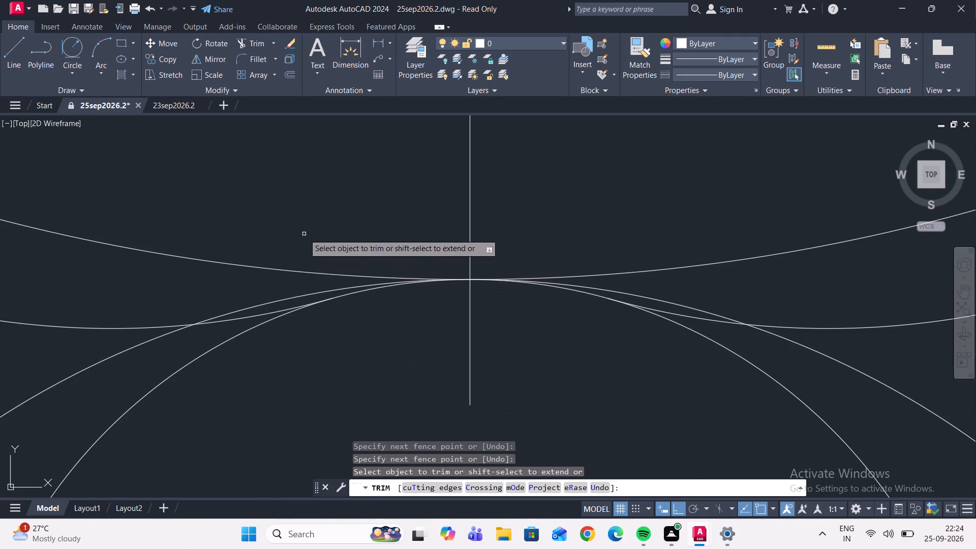
scroll(309, 236, "down", 3)
middle_click_drag(189, 228, 300, 306)
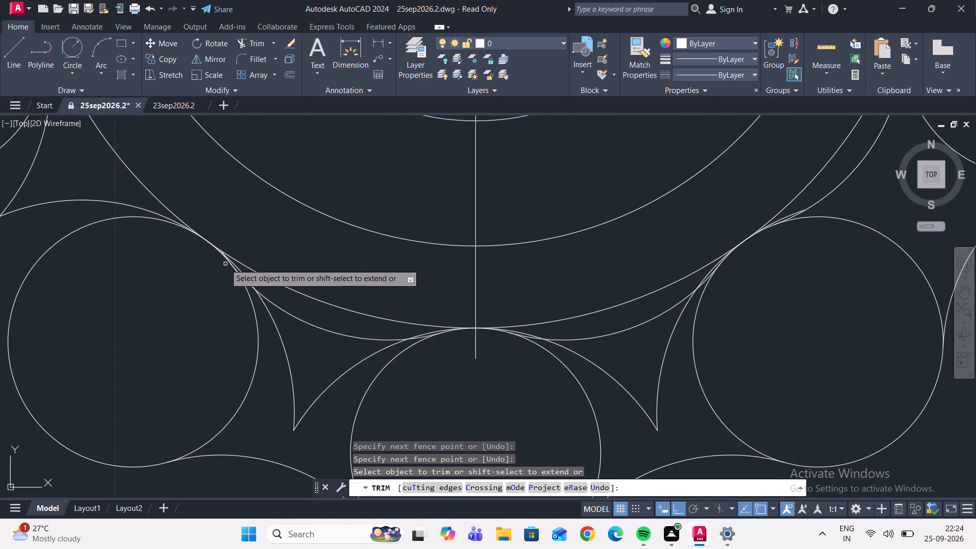
scroll(225, 263, "up", 6)
scroll(214, 167, "up", 1)
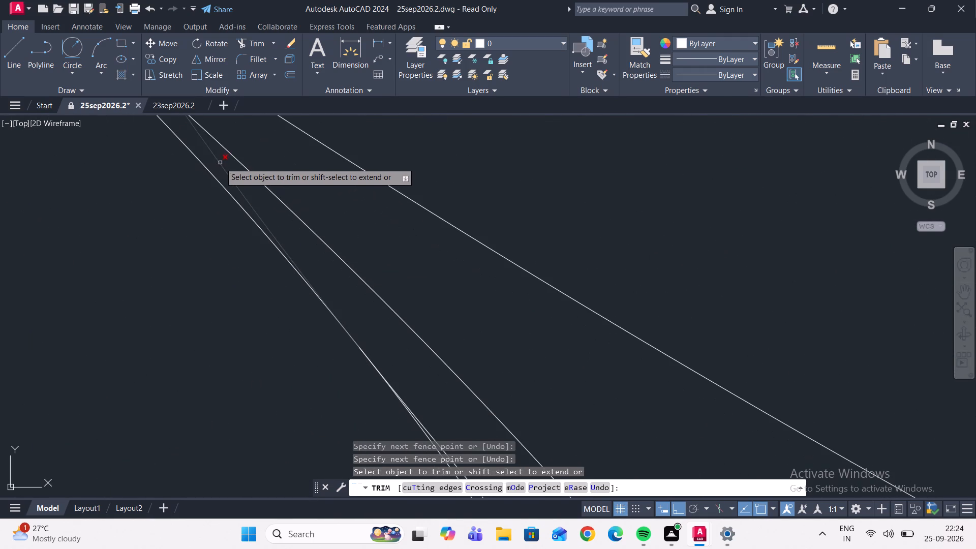
left_click(220, 164)
middle_click_drag(218, 168, 231, 341)
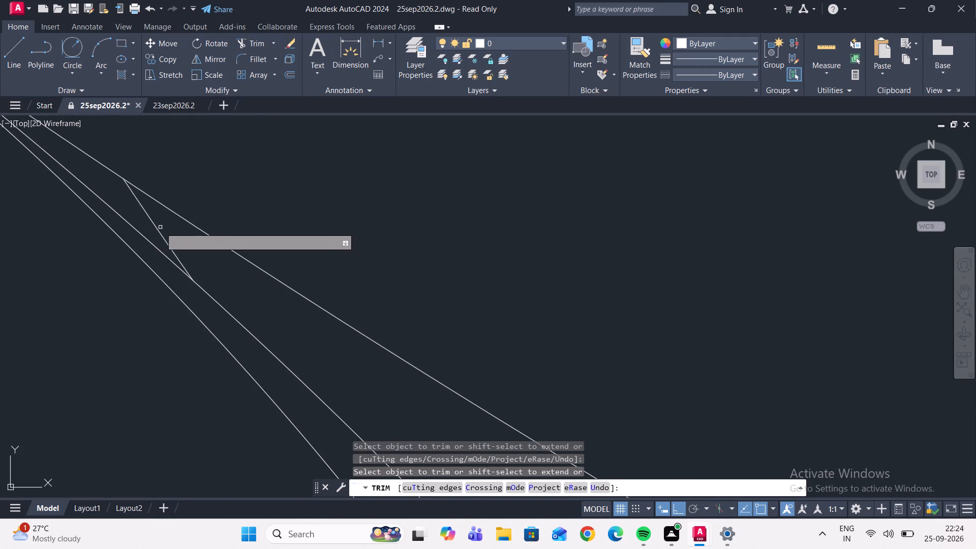
left_click(159, 228)
Trim off the pointed tooth arcs between the bottom arrayed circle and its neighbour away from the keyway.
scroll(350, 200, "down", 1)
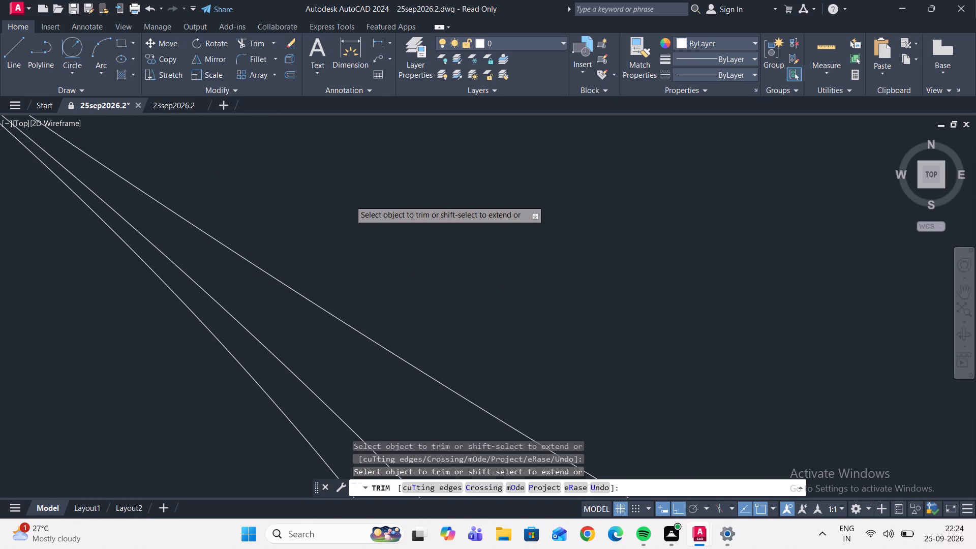
scroll(350, 200, "down", 2)
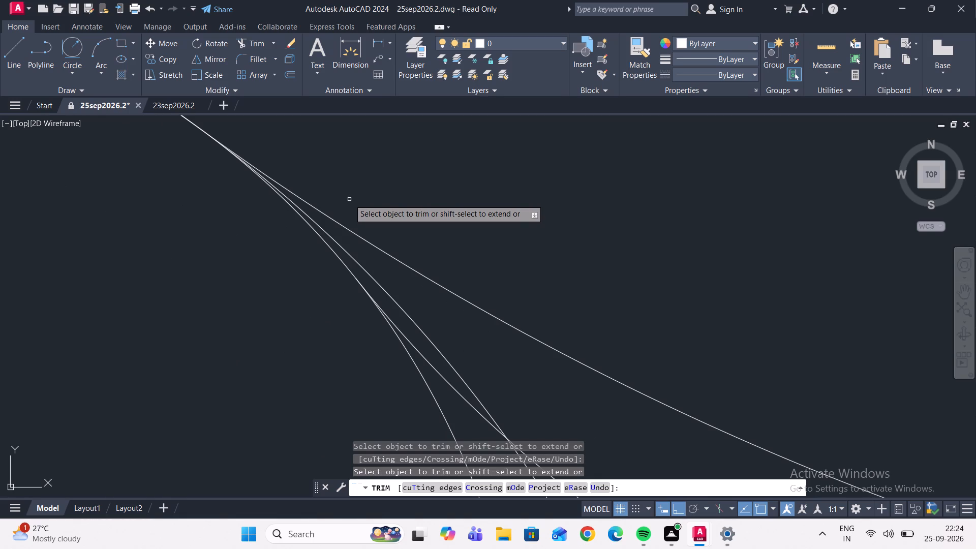
scroll(395, 198, "down", 2)
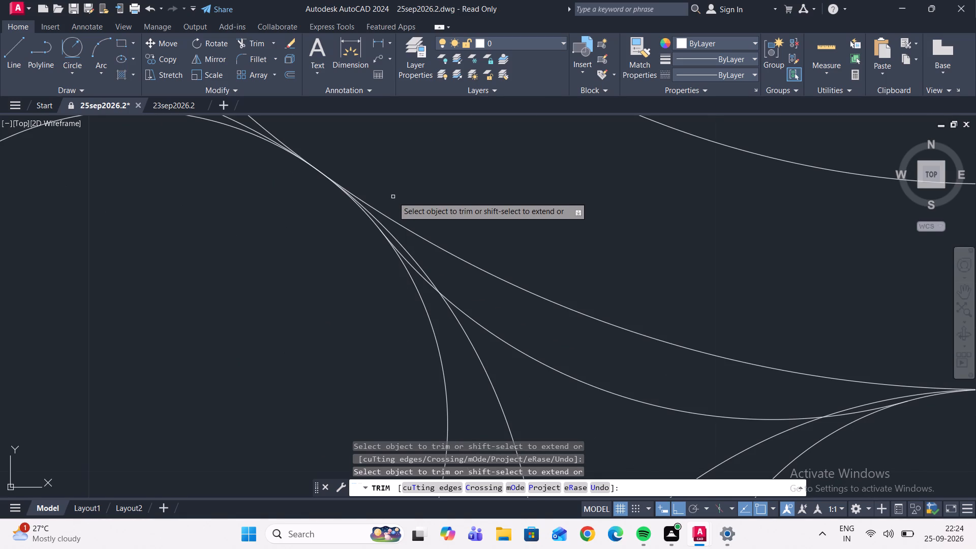
scroll(421, 181, "down", 2)
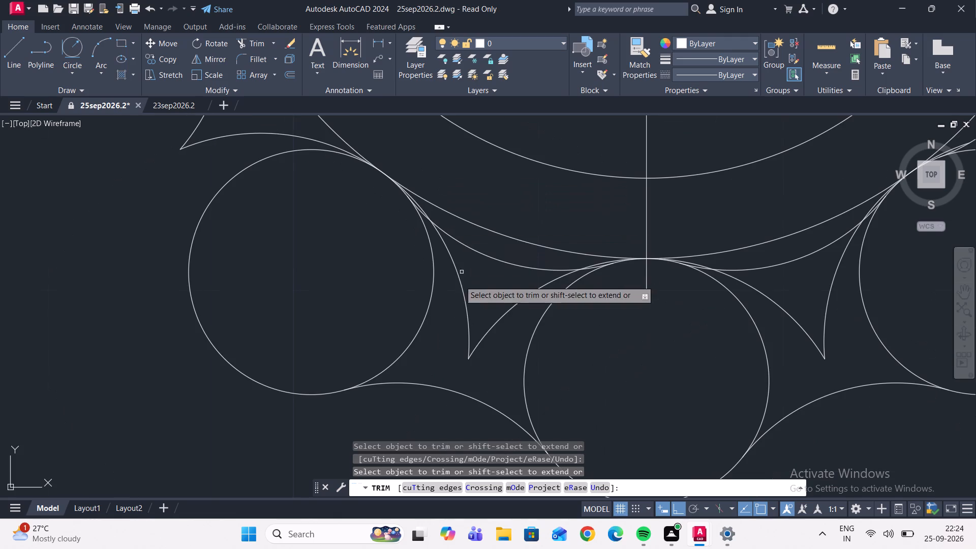
left_click_drag(461, 313, 492, 340)
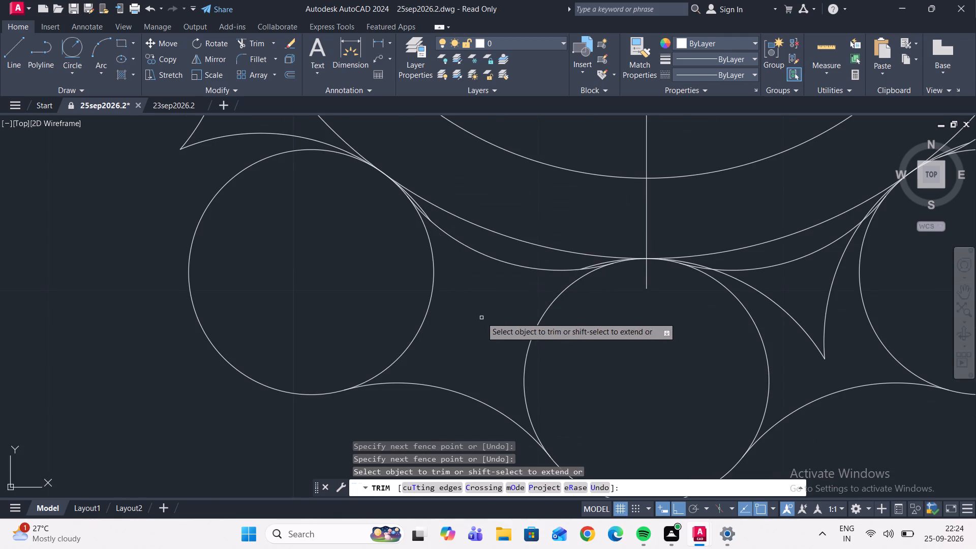
scroll(478, 309, "down", 1)
middle_click_drag(477, 308, 511, 342)
scroll(510, 326, "down", 3)
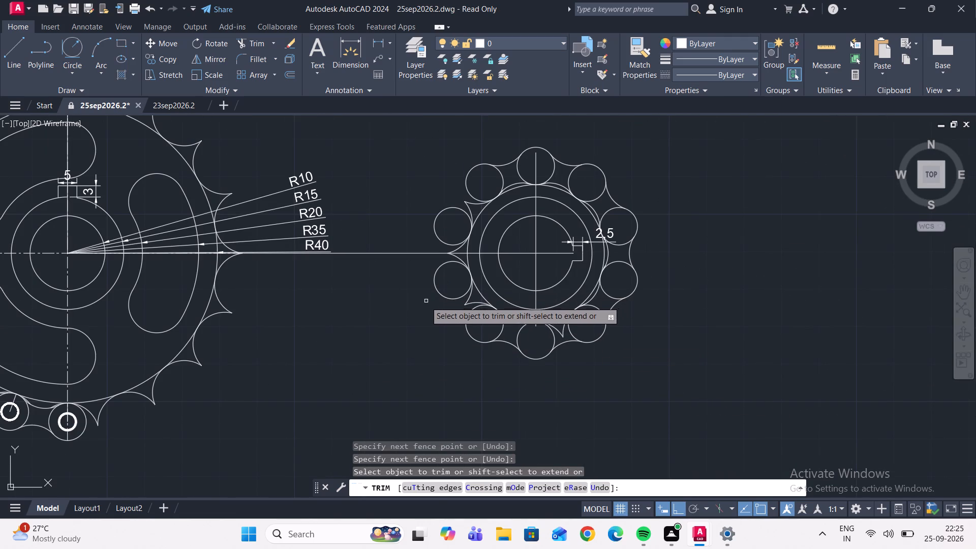
key("Escape")
Delete the two arrayed circles facing the large wheel, above and below the horizontal centre line.
left_click_drag(456, 288, 446, 307)
left_click(443, 308)
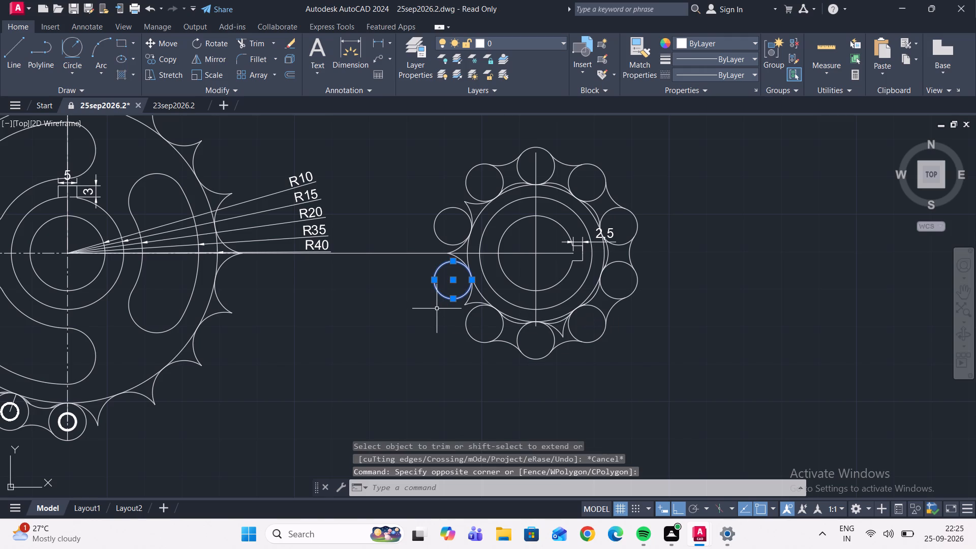
key("Delete")
left_click(441, 226)
left_click(418, 228)
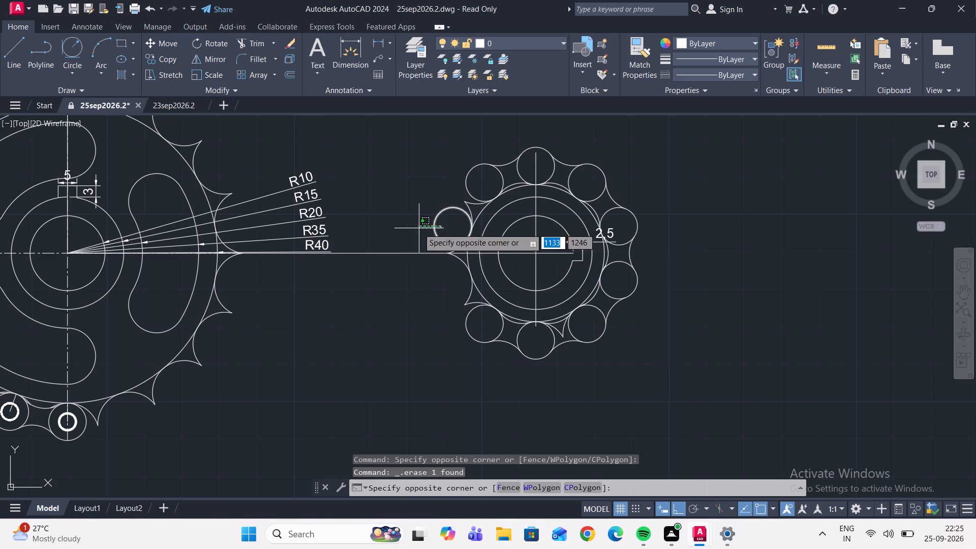
key("Delete")
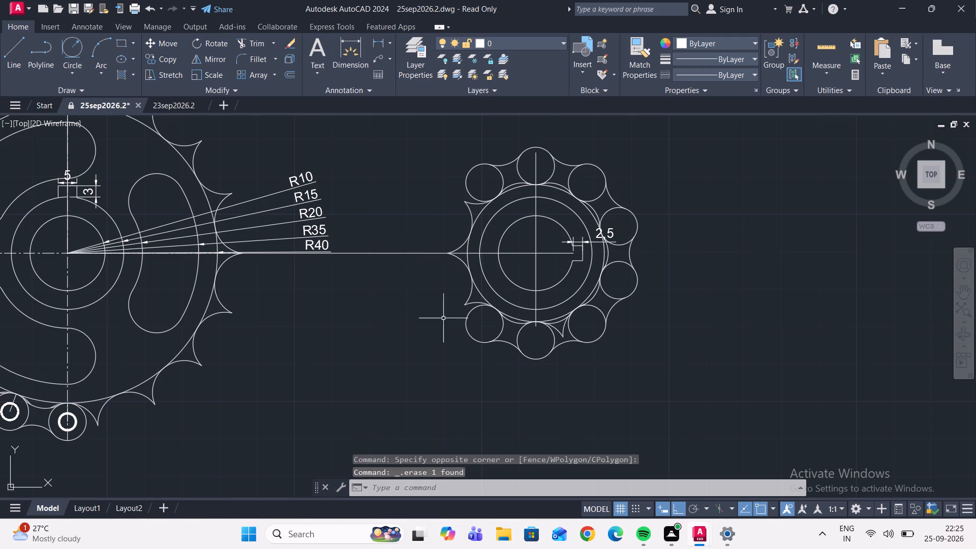
Draw a horizontal line about 6 units long from the top arrayed circle's centre toward the large wheel.
scroll(420, 325, "down", 1)
middle_click_drag(420, 328, 419, 345)
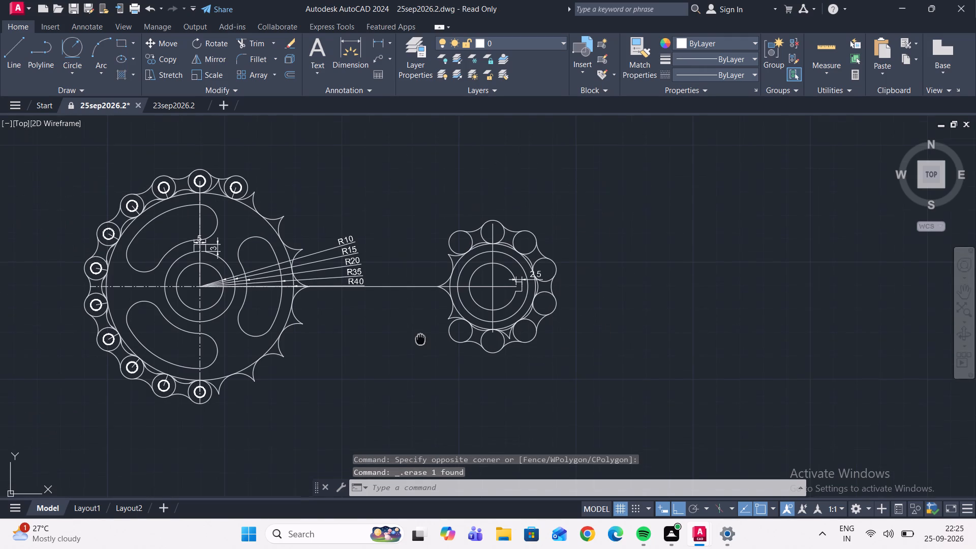
middle_click_drag(419, 345, 411, 354)
scroll(241, 212, "up", 2)
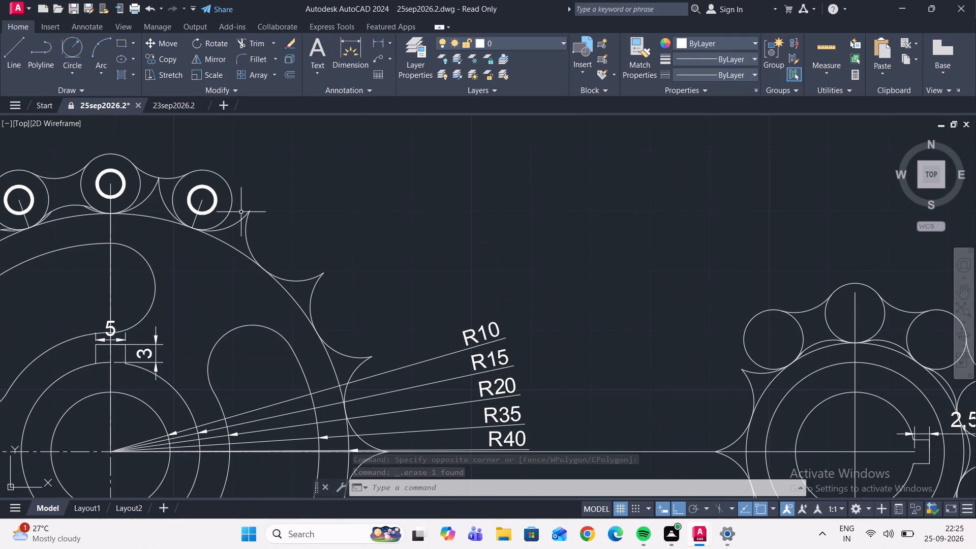
left_click(9, 65)
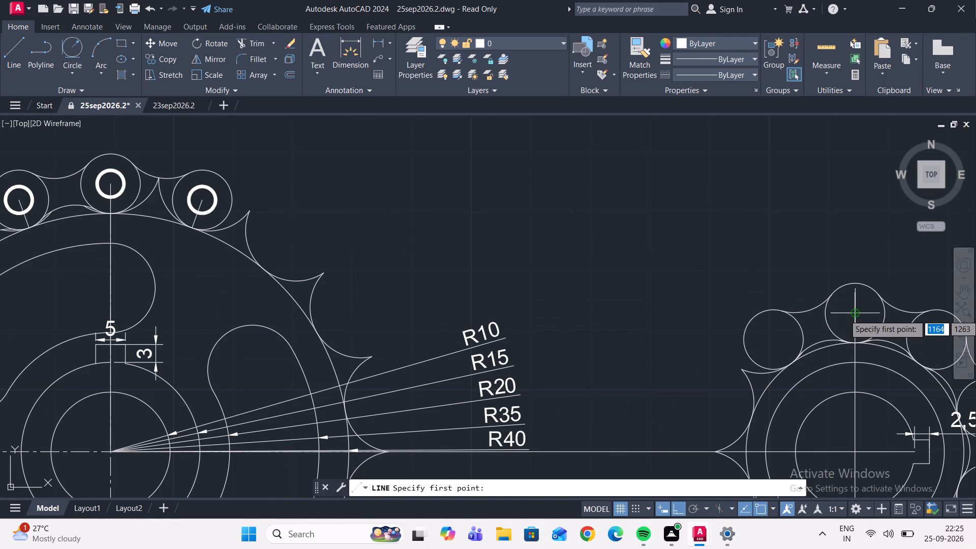
left_click_drag(854, 315, 843, 316)
scroll(817, 321, "up", 1)
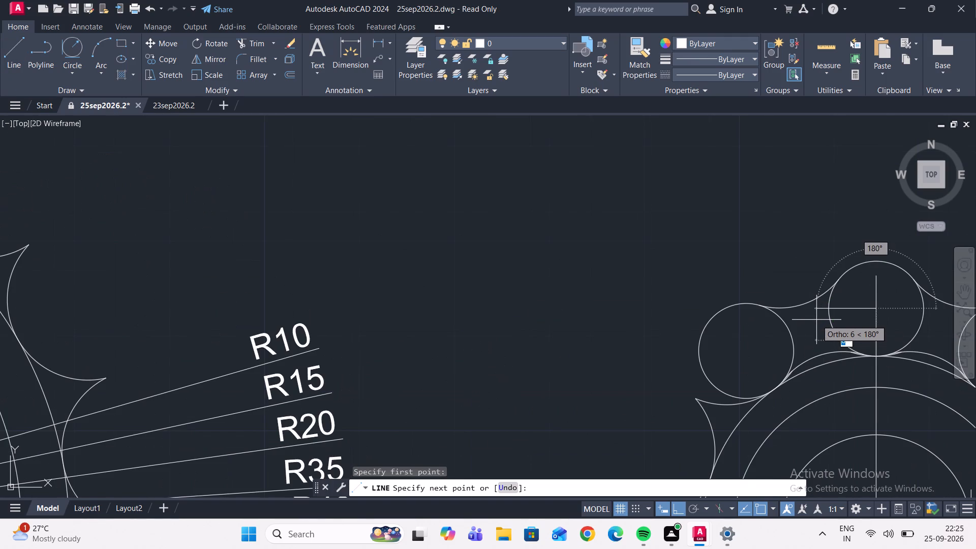
left_click(816, 320)
key("Escape")
Delete the top circle's neighbour on the large-wheel side together with the outer and inner arcs linking them.
left_click_drag(810, 318, 802, 315)
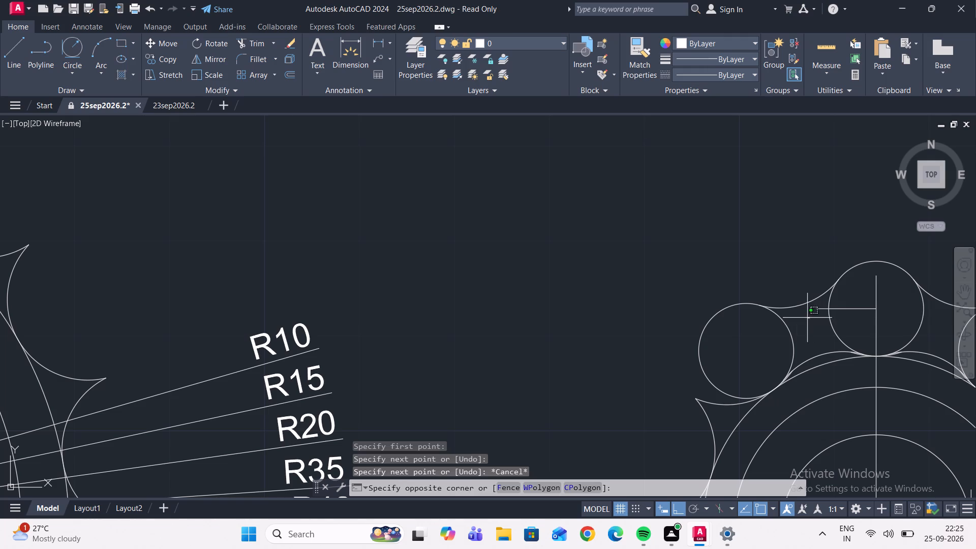
left_click_drag(802, 315, 791, 307)
left_click(785, 300)
key("Delete")
left_click(788, 315)
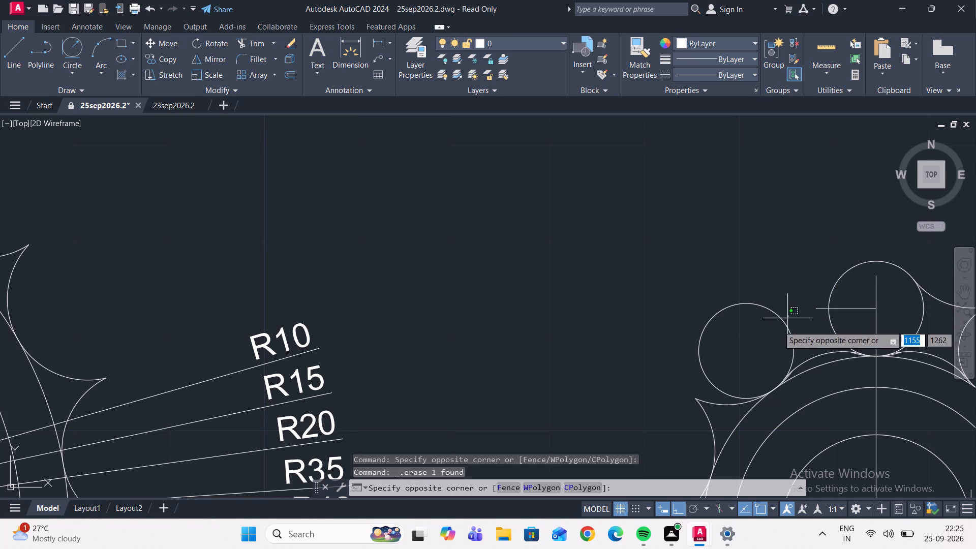
left_click(772, 331)
key("Delete")
left_click(811, 357)
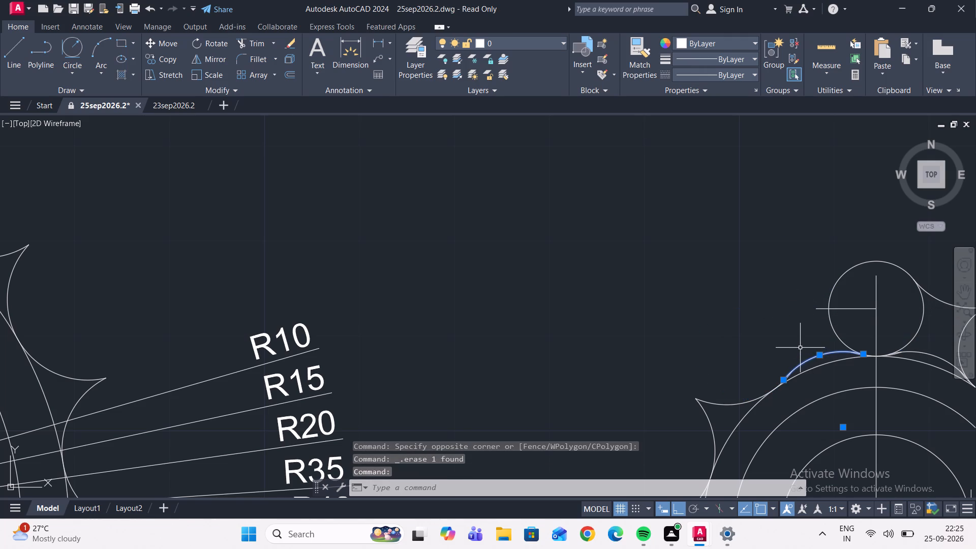
key("Delete")
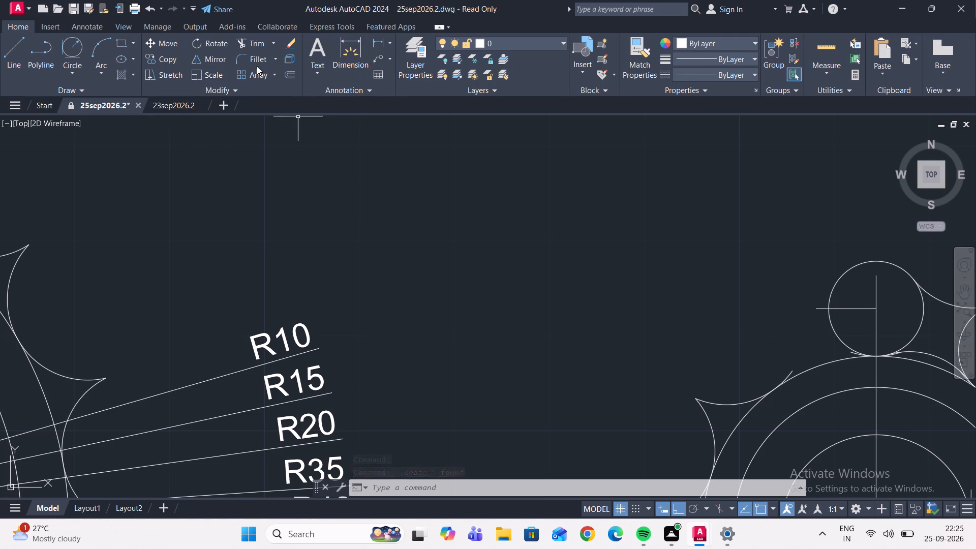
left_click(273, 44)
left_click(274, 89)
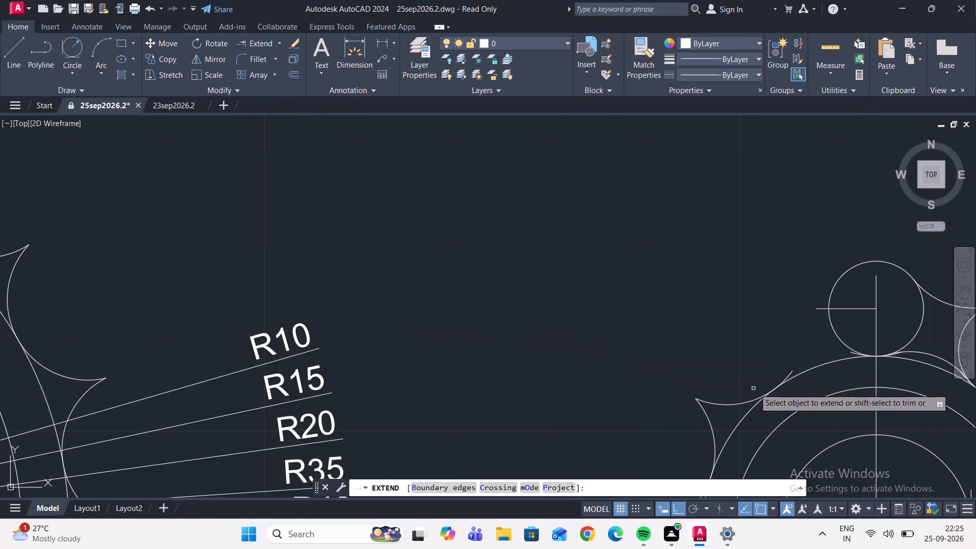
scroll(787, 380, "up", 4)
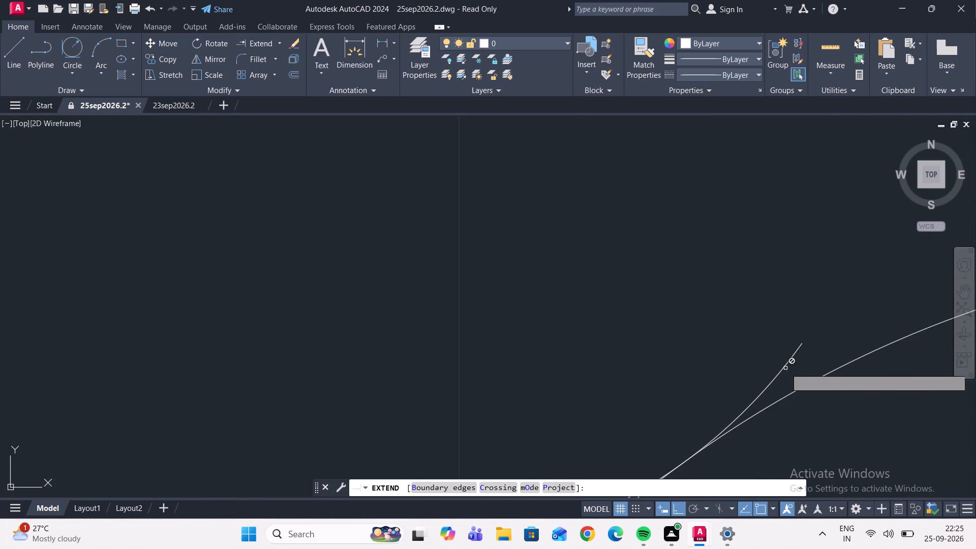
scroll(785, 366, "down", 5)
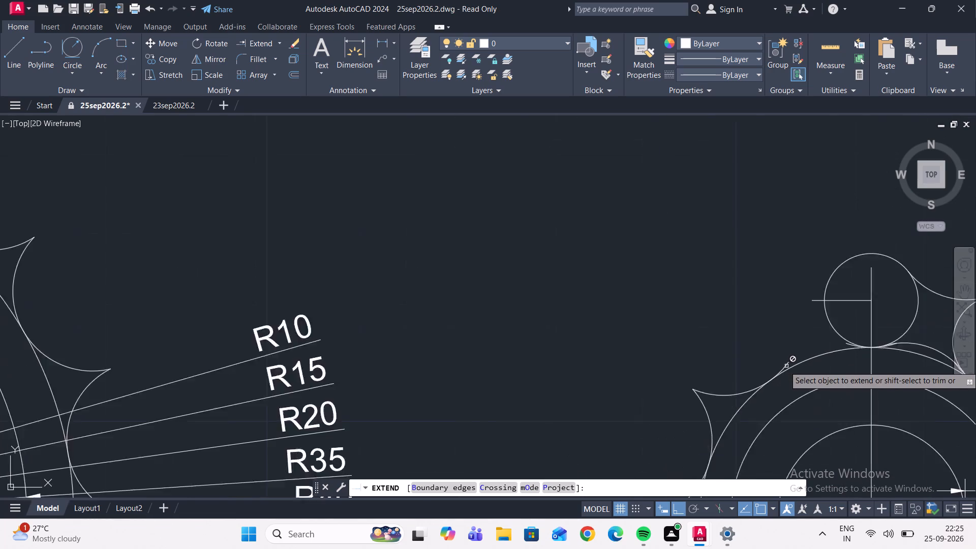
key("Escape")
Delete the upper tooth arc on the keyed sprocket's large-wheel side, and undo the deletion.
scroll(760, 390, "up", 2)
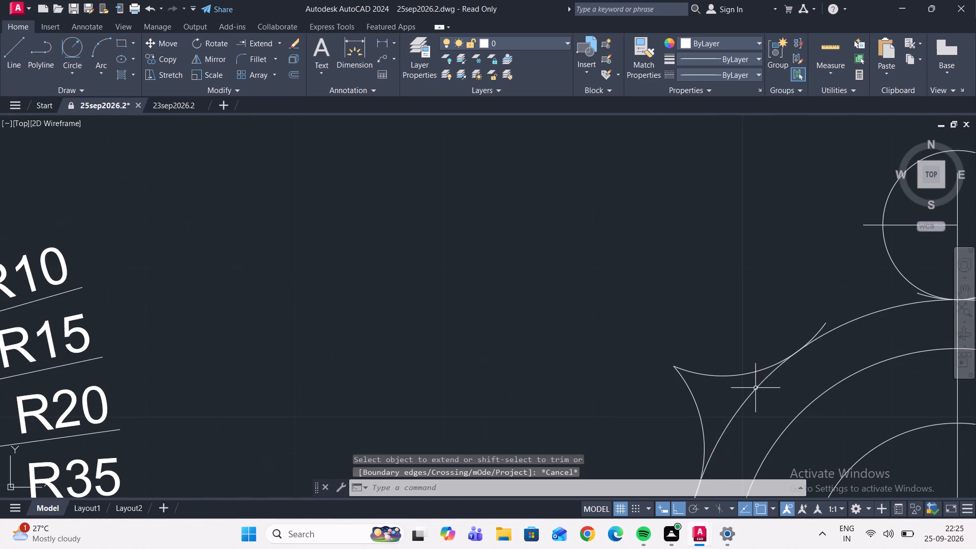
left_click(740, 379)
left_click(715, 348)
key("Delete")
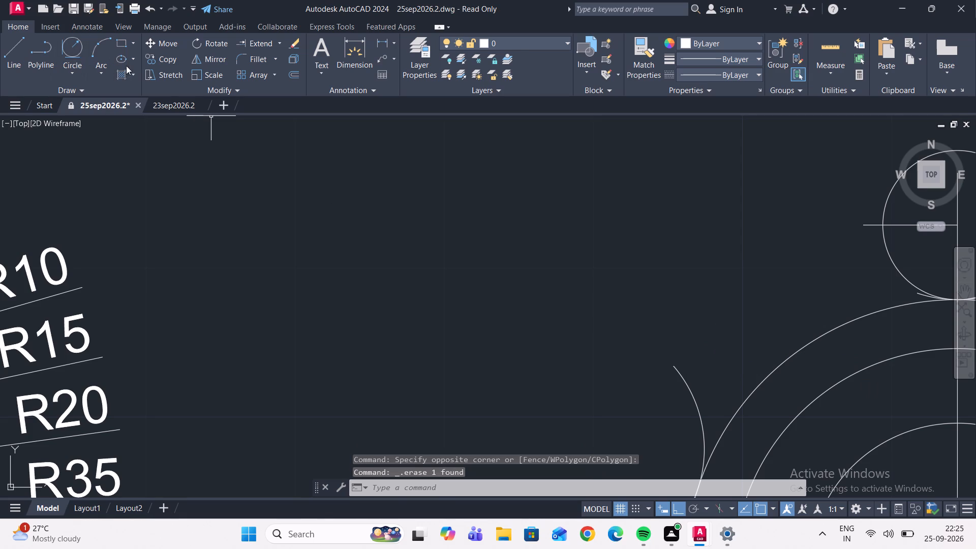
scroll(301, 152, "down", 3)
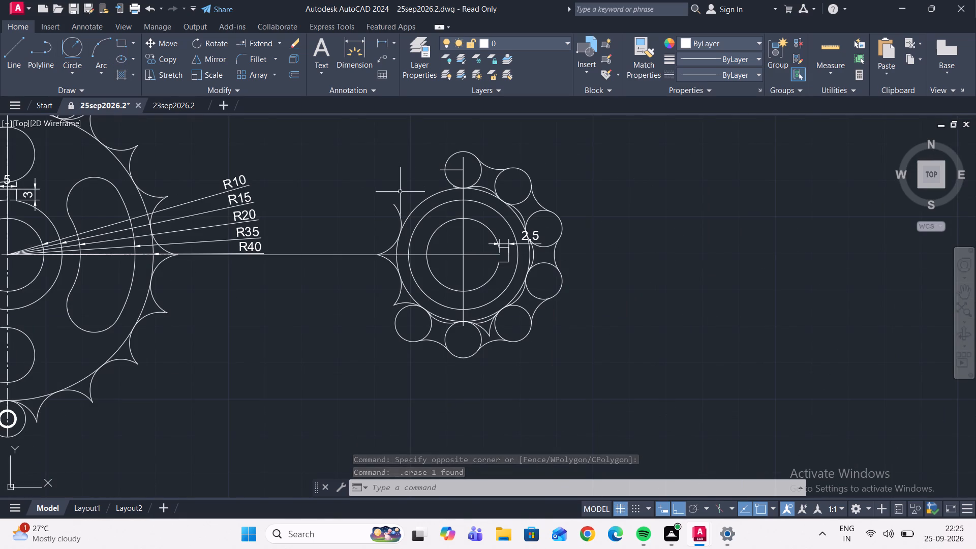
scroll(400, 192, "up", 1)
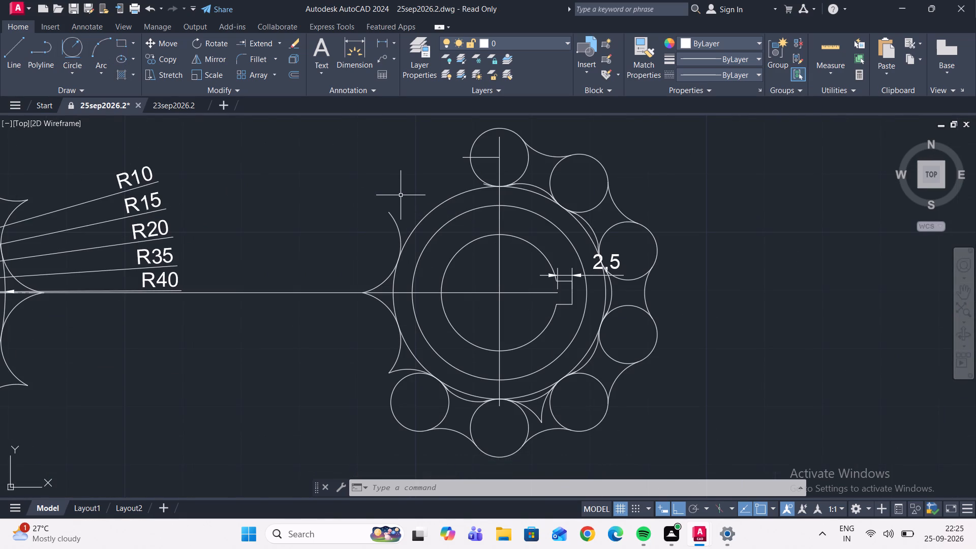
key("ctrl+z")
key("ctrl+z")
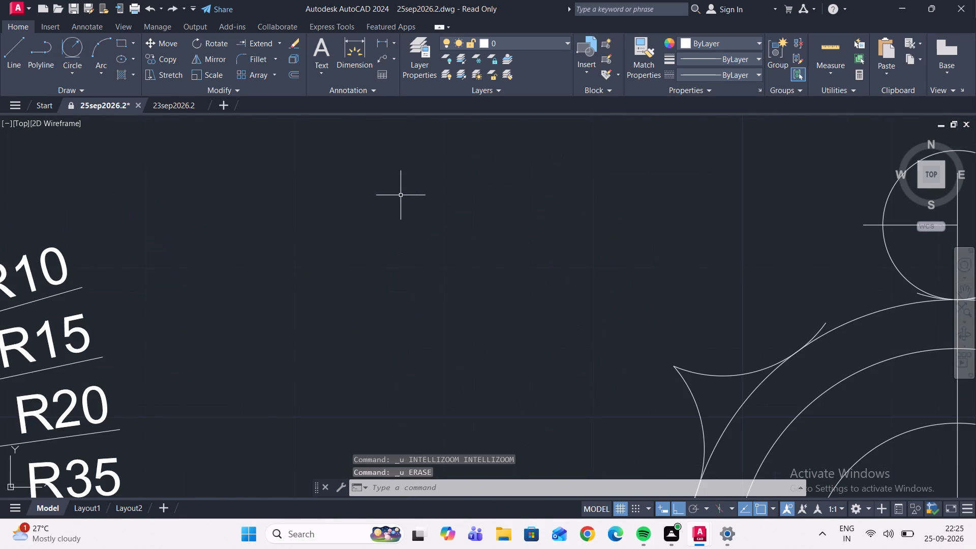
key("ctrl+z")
Draw a circle of radius about 9 centred on the upper large-wheel-side tooth arc's centre, touching the sprocket's outer ring.
scroll(419, 201, "down", 2)
scroll(632, 302, "up", 1)
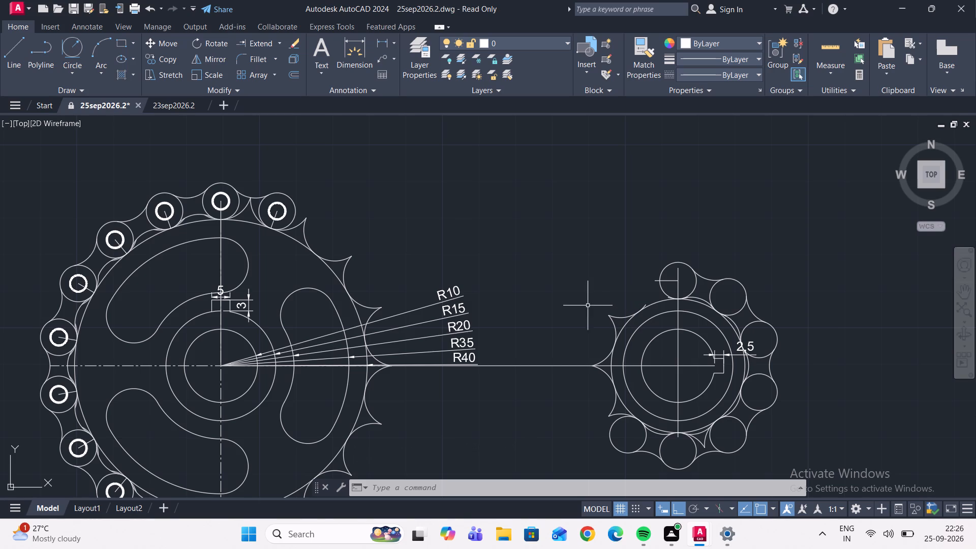
middle_click_drag(588, 283, 478, 267)
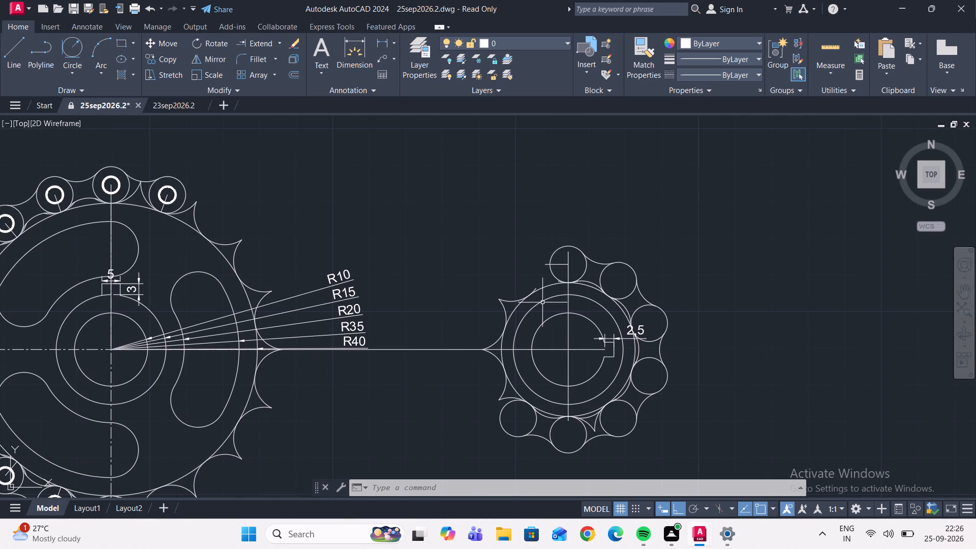
scroll(540, 299, "up", 4)
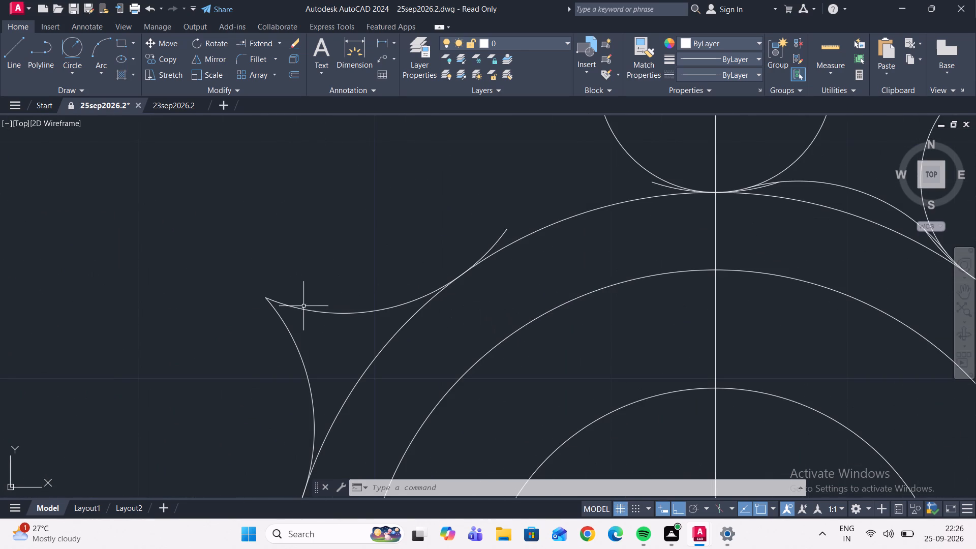
left_click(302, 310)
scroll(341, 259, "down", 3)
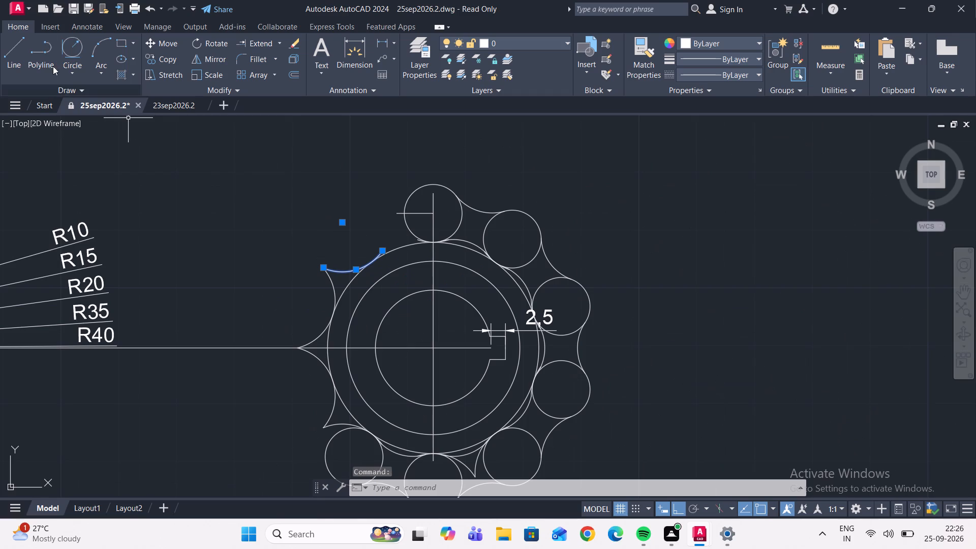
left_click(69, 78)
left_click(90, 98)
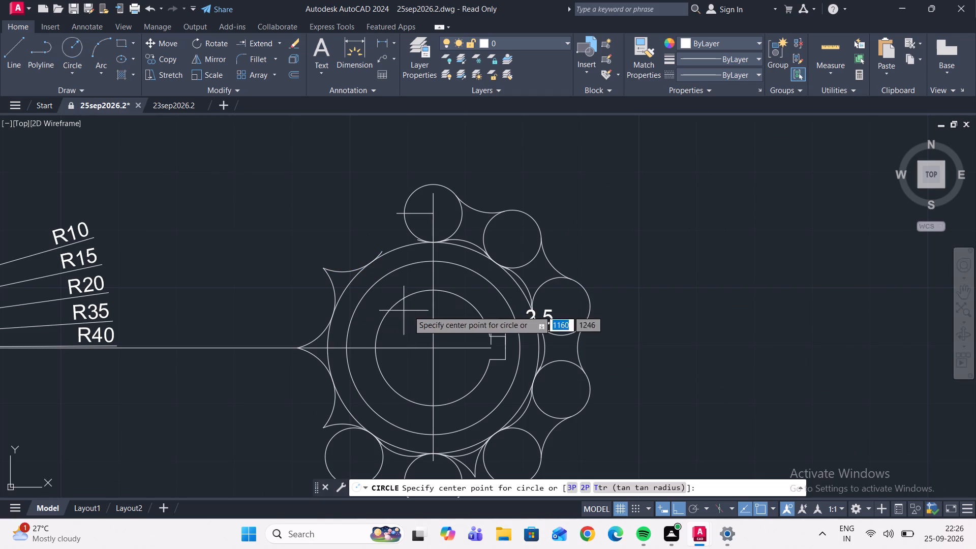
left_click(344, 224)
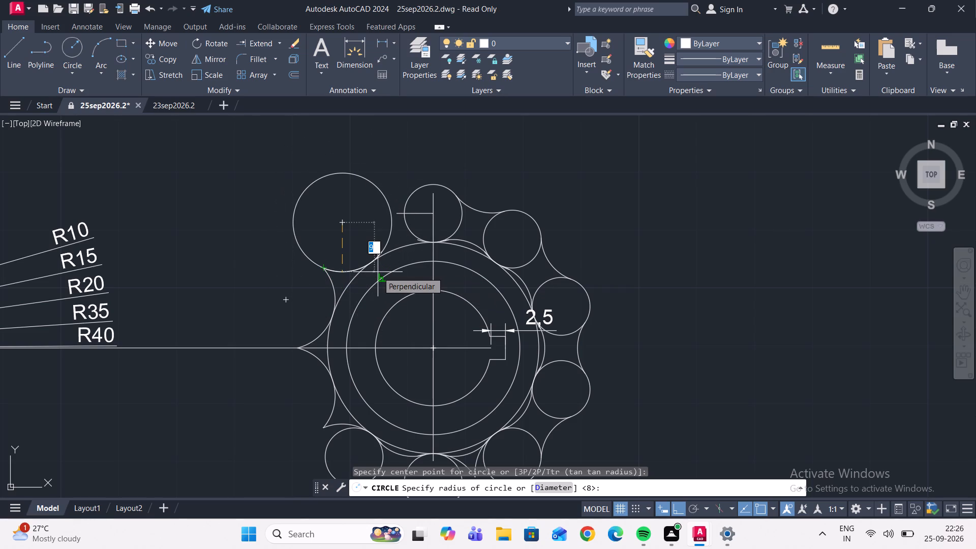
key("F8")
scroll(354, 263, "up", 4)
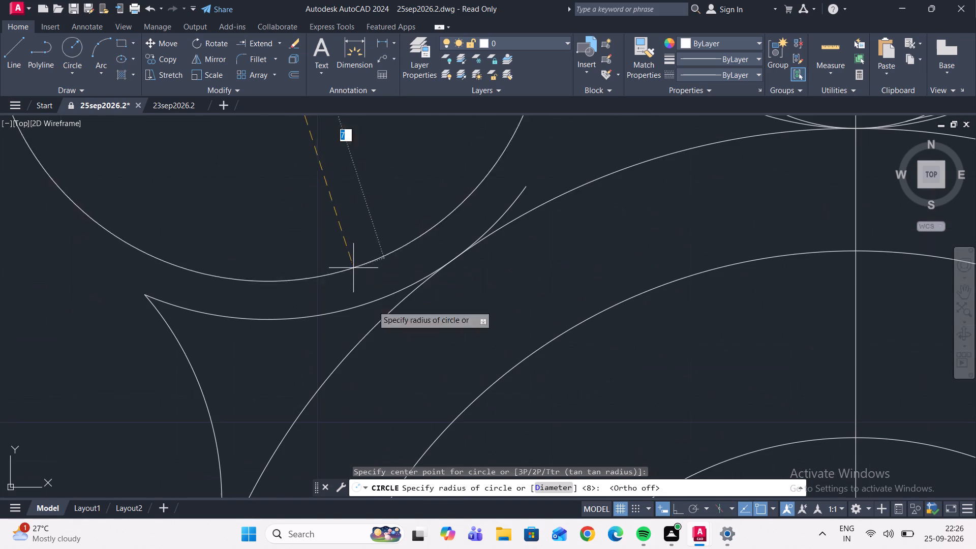
left_click(452, 261)
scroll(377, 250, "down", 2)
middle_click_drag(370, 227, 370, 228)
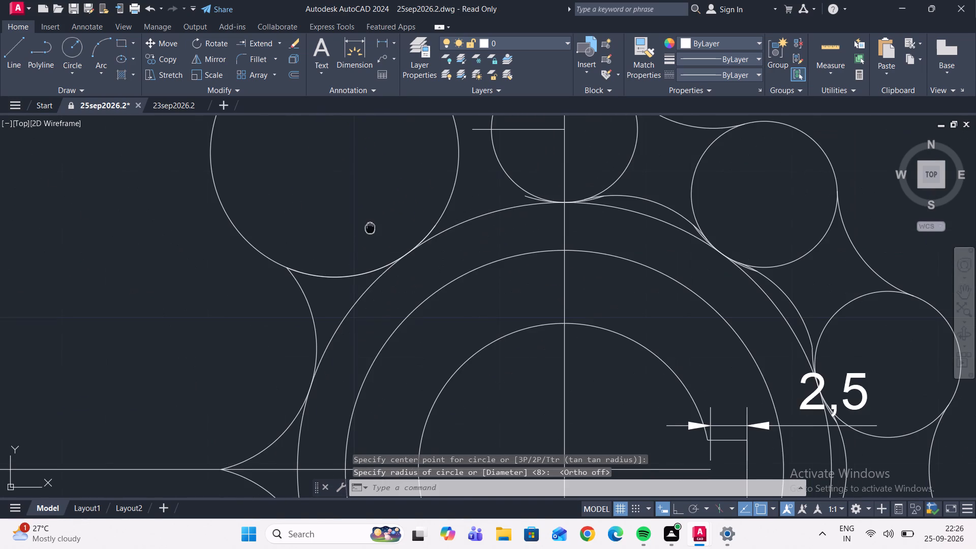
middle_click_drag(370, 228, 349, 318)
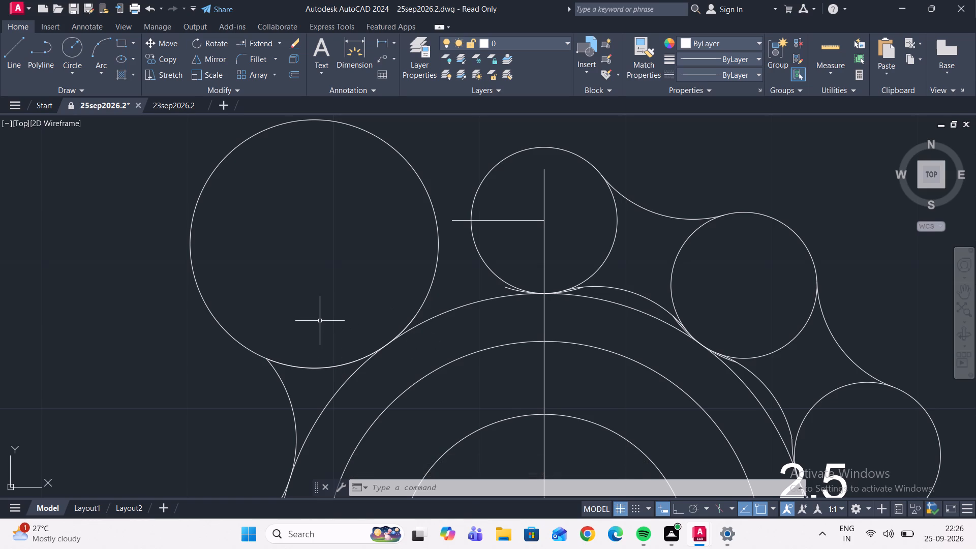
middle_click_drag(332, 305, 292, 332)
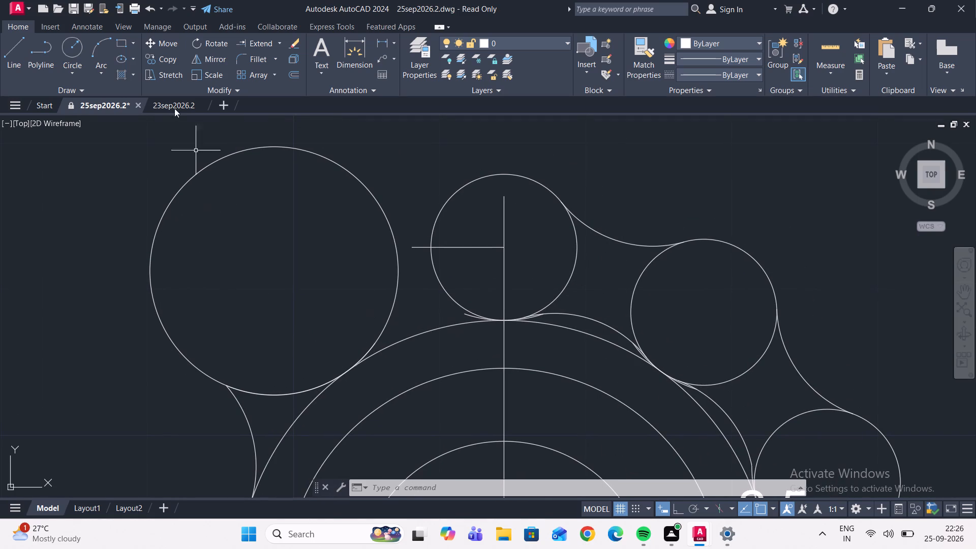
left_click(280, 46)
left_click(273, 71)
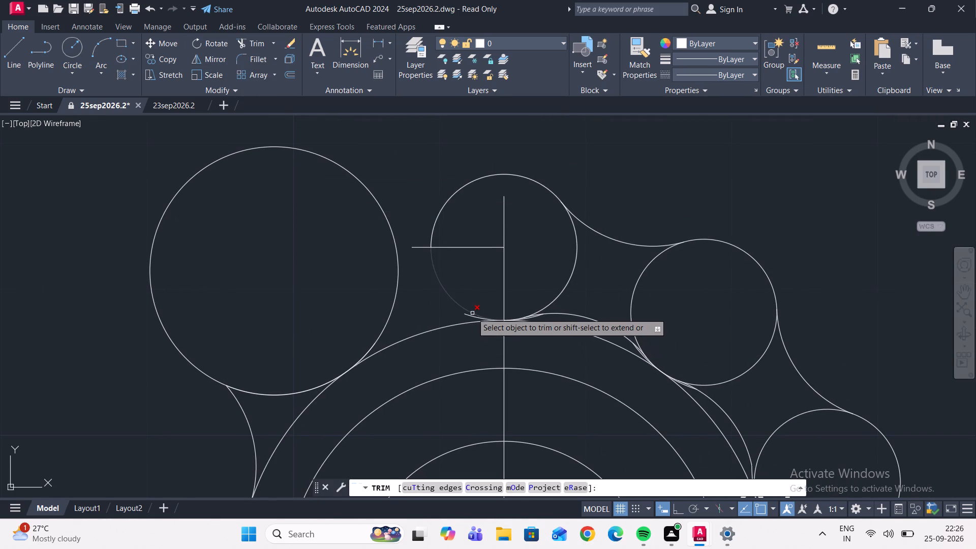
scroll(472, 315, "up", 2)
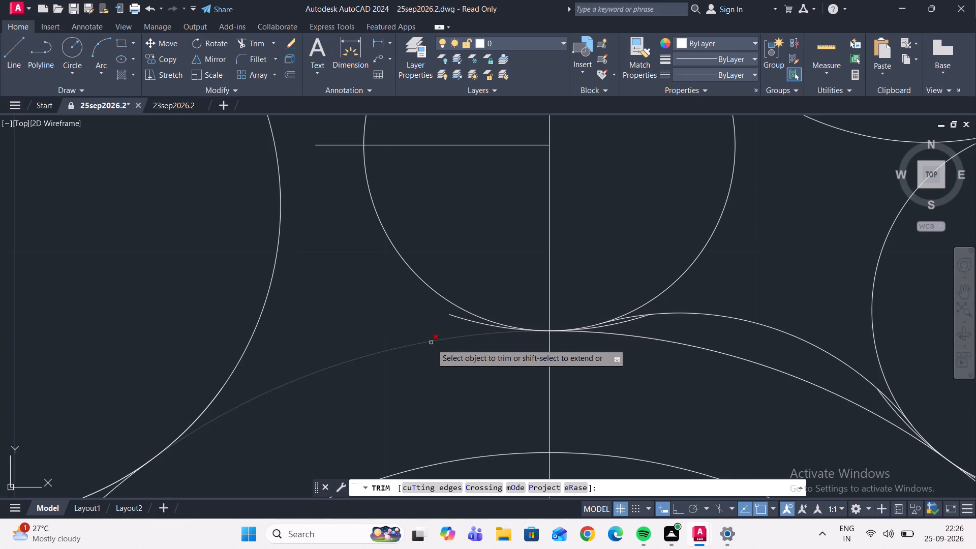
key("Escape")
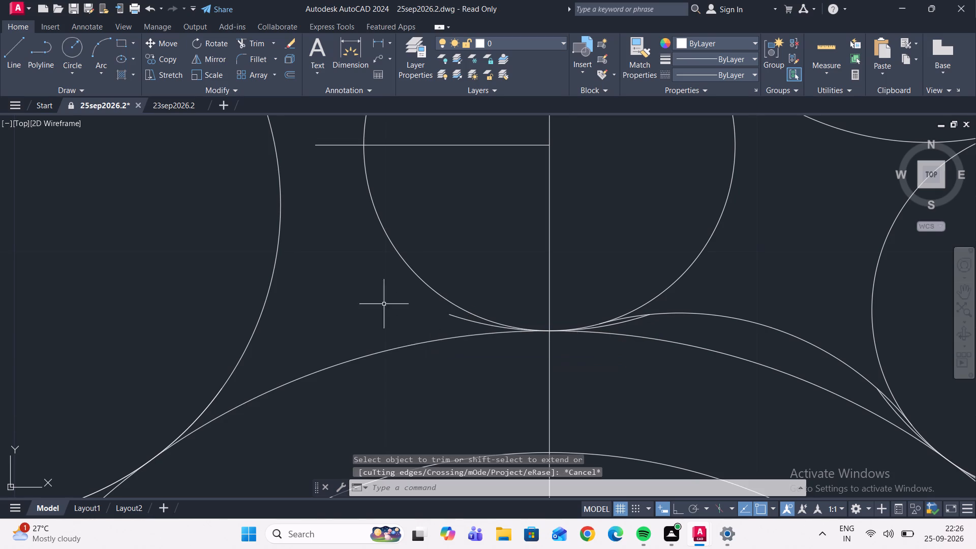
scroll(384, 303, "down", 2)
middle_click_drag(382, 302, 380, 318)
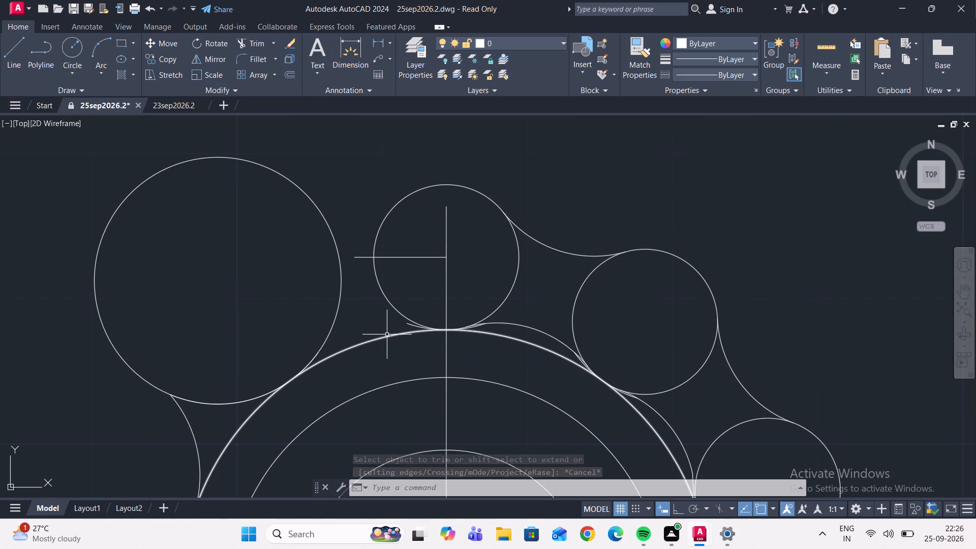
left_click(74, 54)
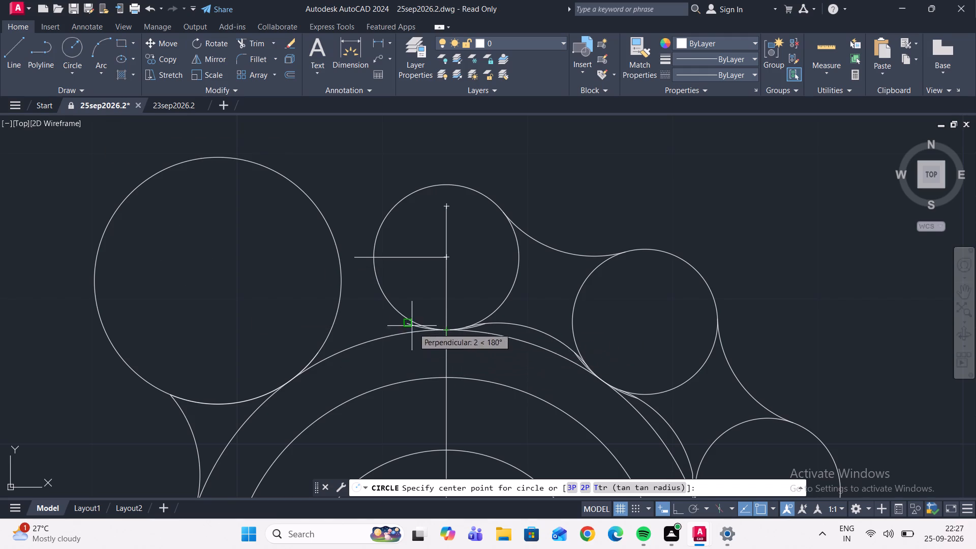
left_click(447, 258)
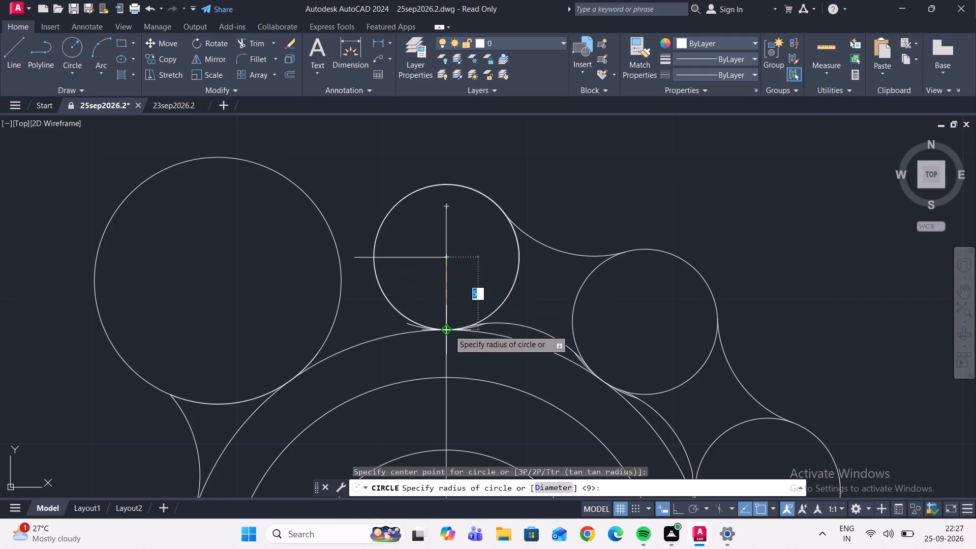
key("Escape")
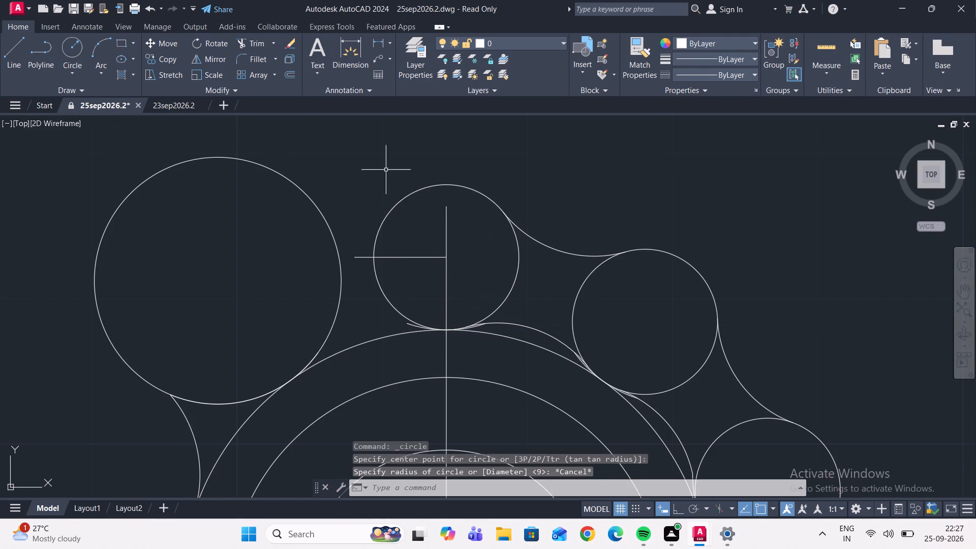
Draw a circle centred on the upper end of the sprocket's vertical centre line, reaching down to the outer ring's top point.
left_click(83, 51)
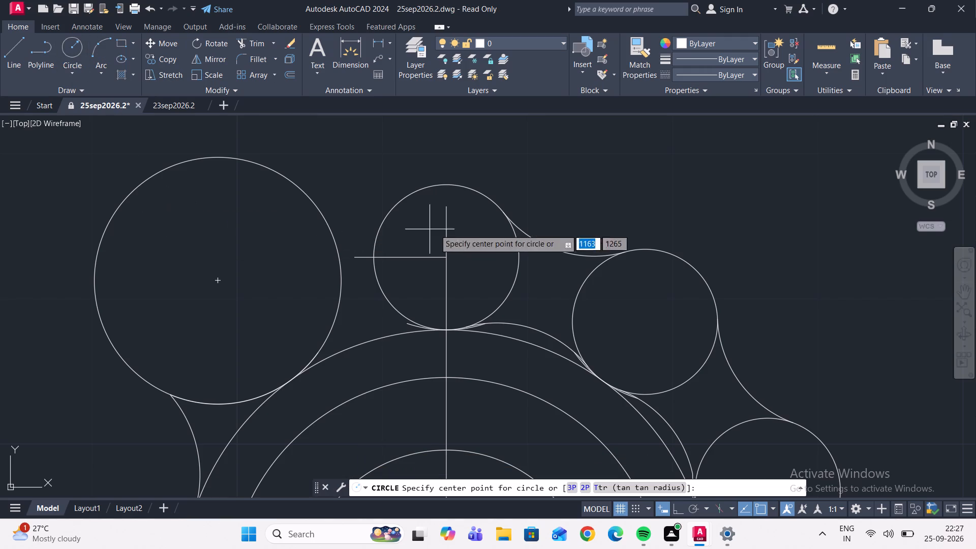
left_click(446, 207)
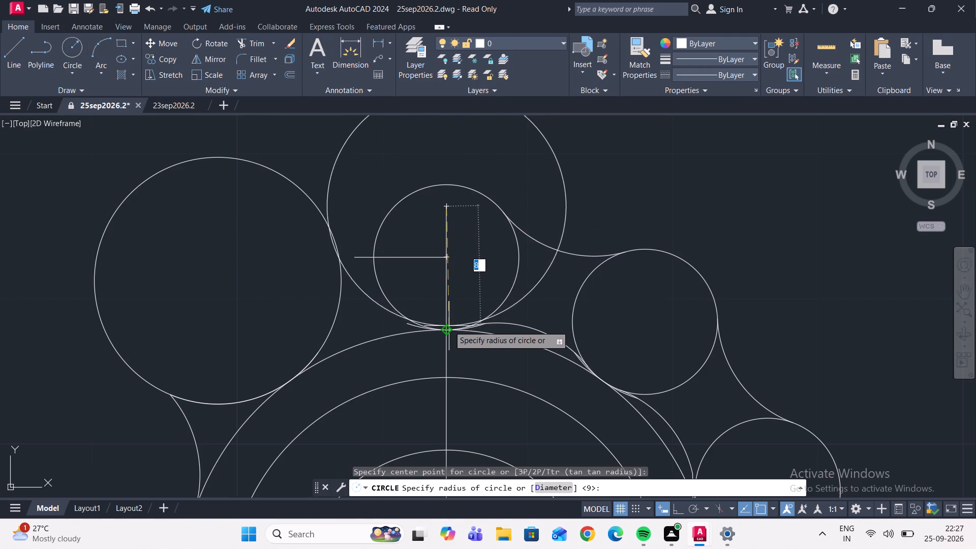
left_click(444, 331)
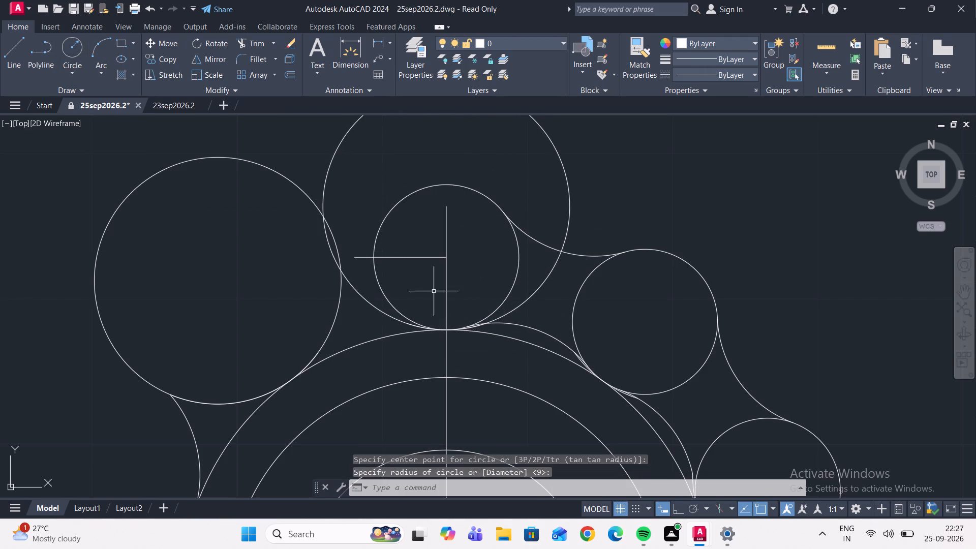
Trim the two large construction circles beside the keyed sprocket's top roller circle into arcs meeting at a pointed tooth.
scroll(446, 268, "down", 2)
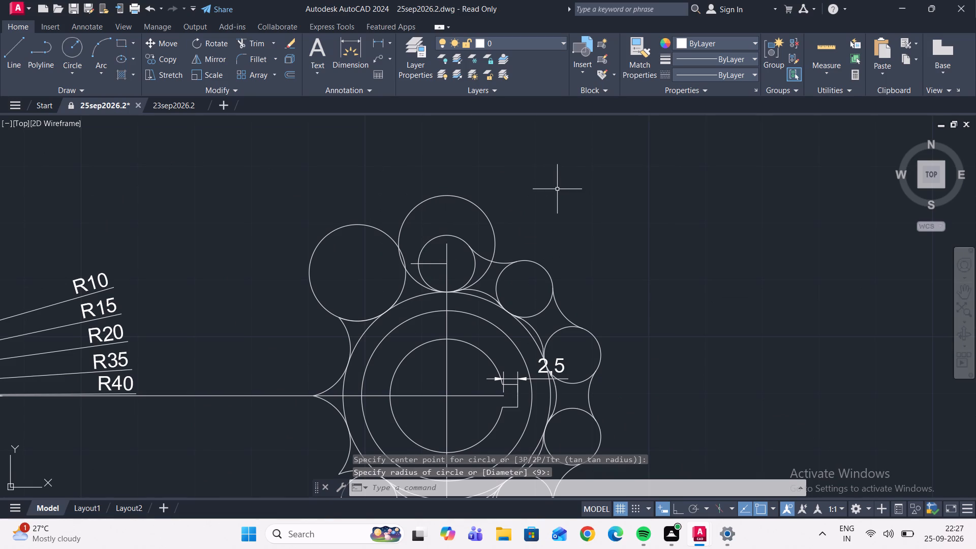
left_click(260, 45)
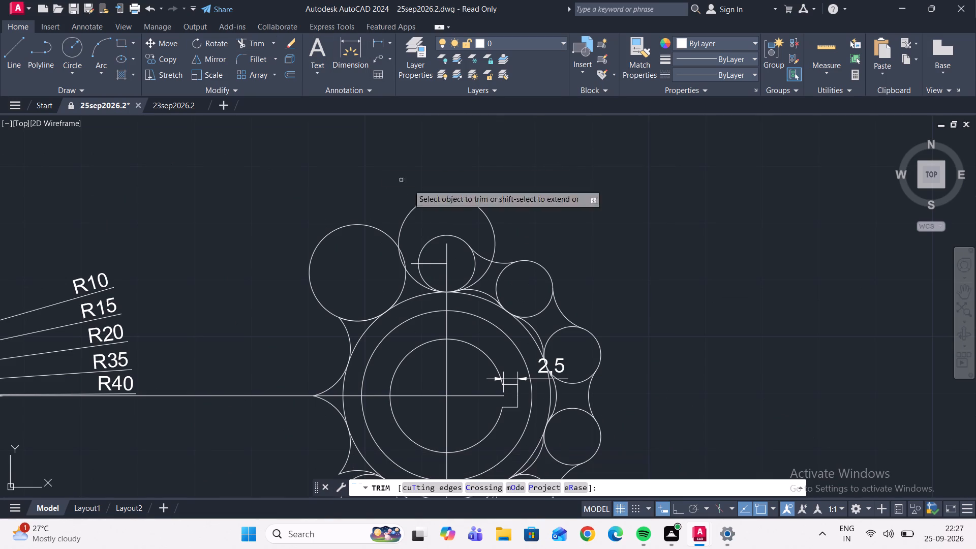
left_click_drag(473, 223, 411, 179)
left_click_drag(401, 189, 319, 258)
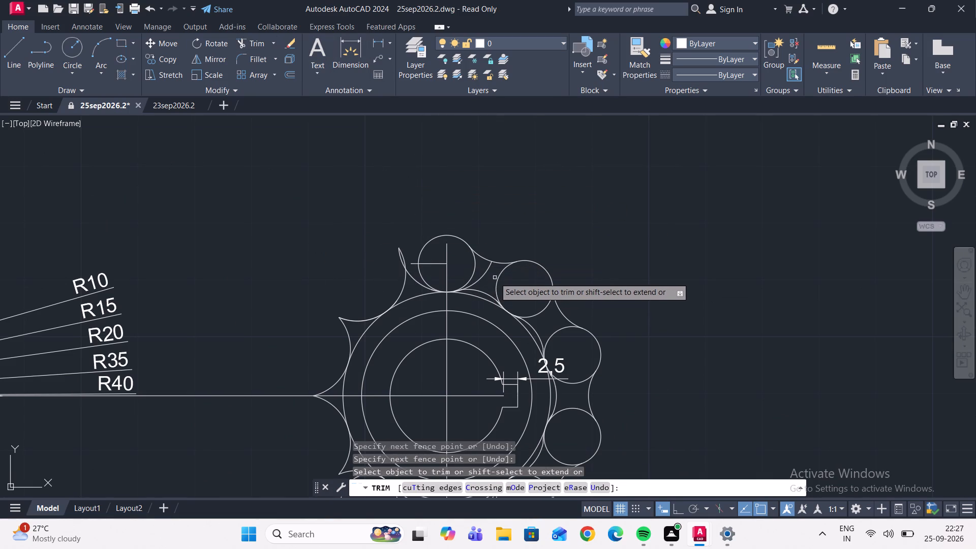
scroll(494, 279, "up", 2)
left_click_drag(482, 277, 466, 261)
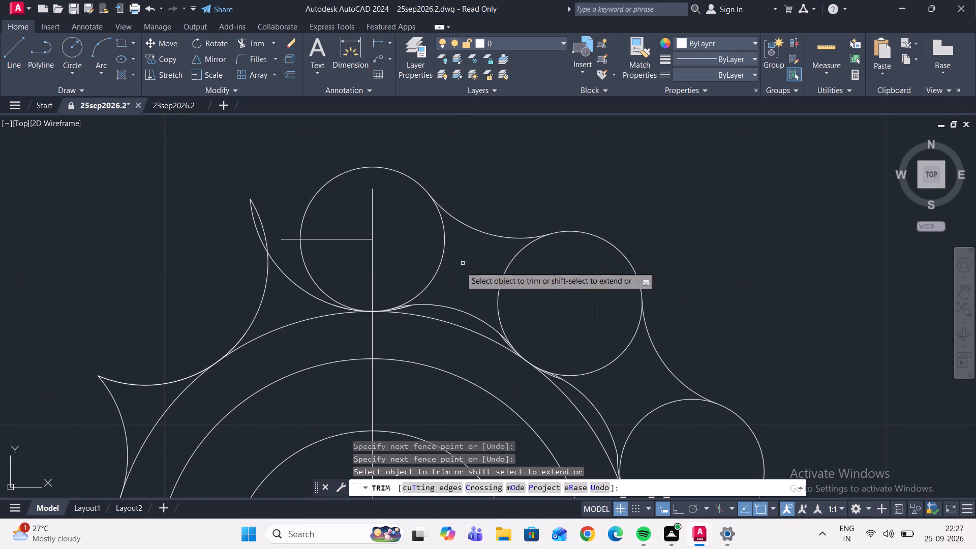
left_click(260, 225)
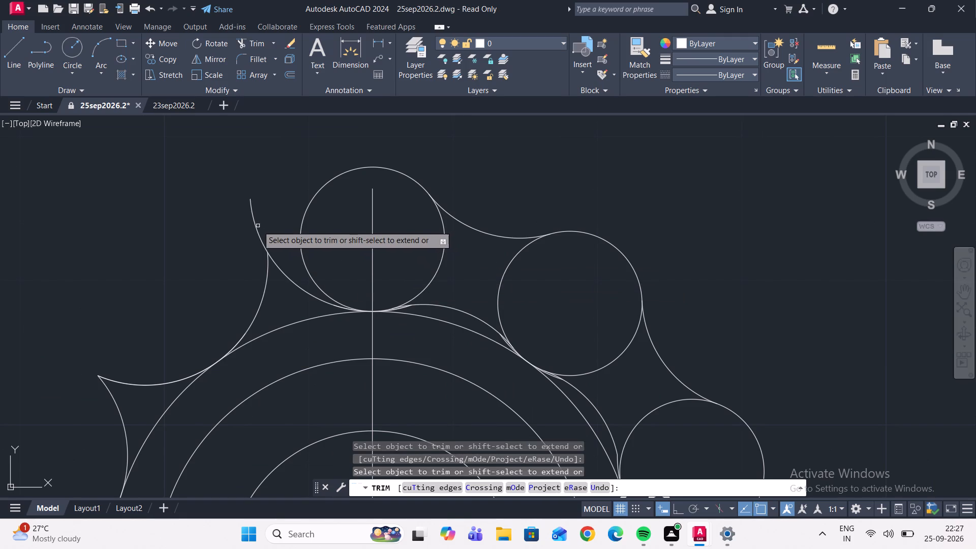
left_click(257, 226)
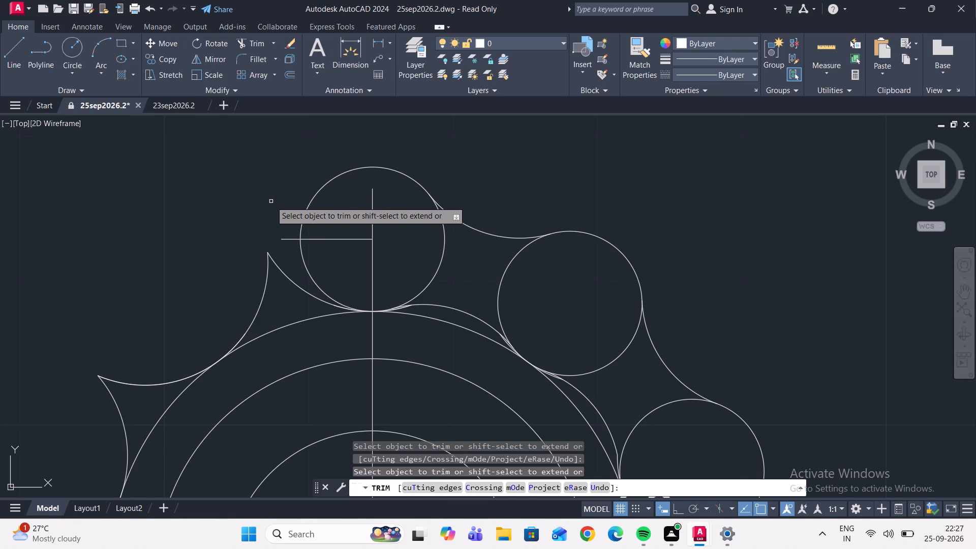
Trim away the lower roller circle on the keyed sprocket's large-wheel side, leaving the pointed tooth arcs.
scroll(187, 181, "down", 2)
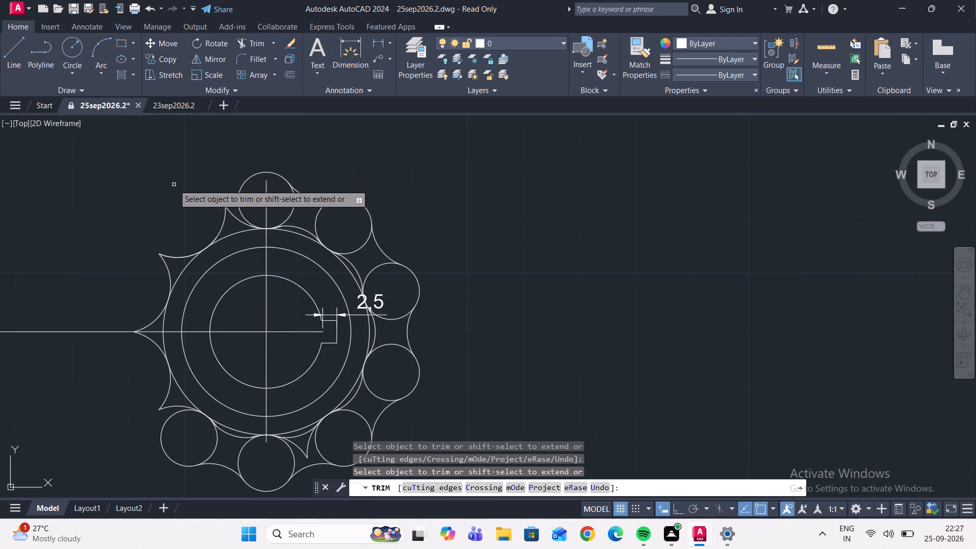
scroll(174, 184, "down", 2)
scroll(183, 297, "up", 2)
left_click(176, 288)
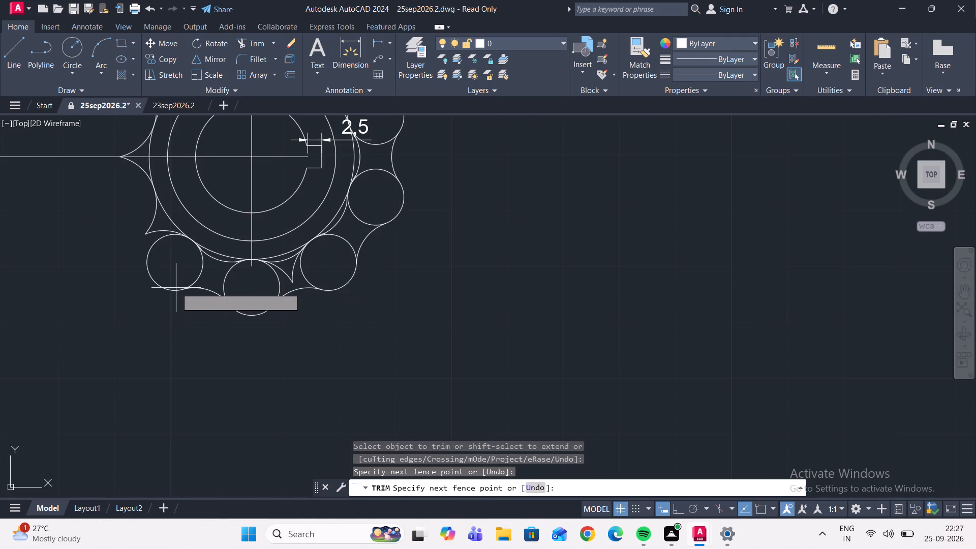
left_click(159, 287)
scroll(163, 302, "down", 2)
middle_click_drag(154, 310, 369, 365)
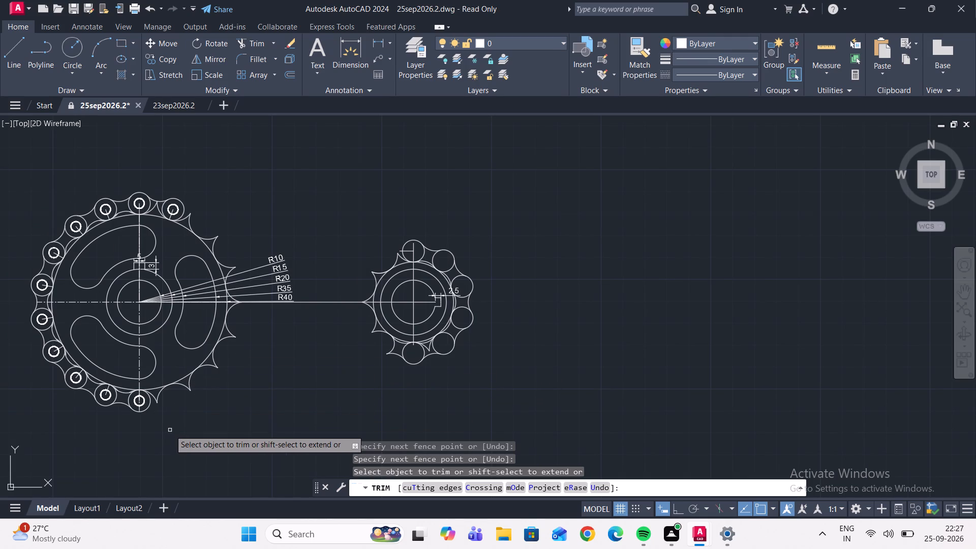
key("Escape")
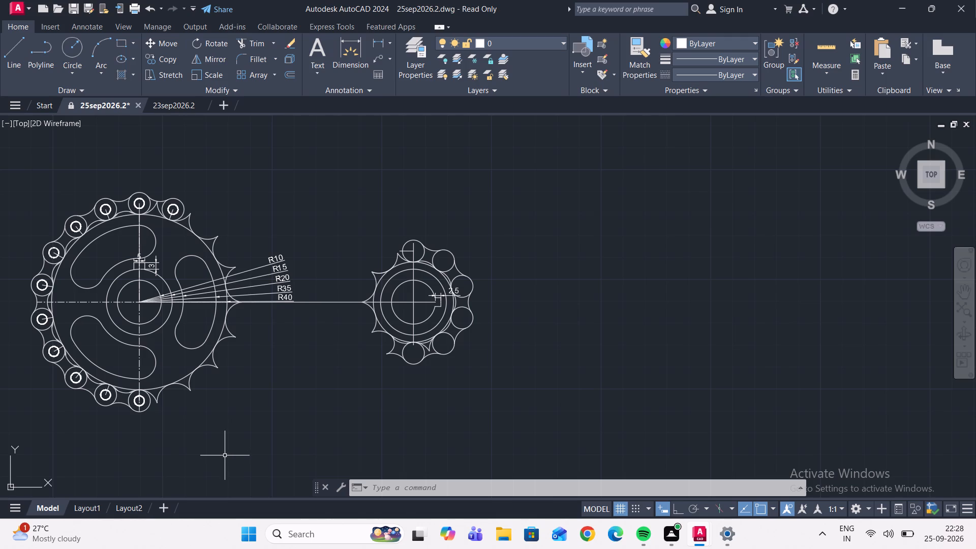
Draw a line about 122 long from the large wheel's top roller centre to the large-wheel-side quadrant of the keyed sprocket's top circle.
scroll(246, 473, "down", 1)
middle_click_drag(256, 474, 255, 483)
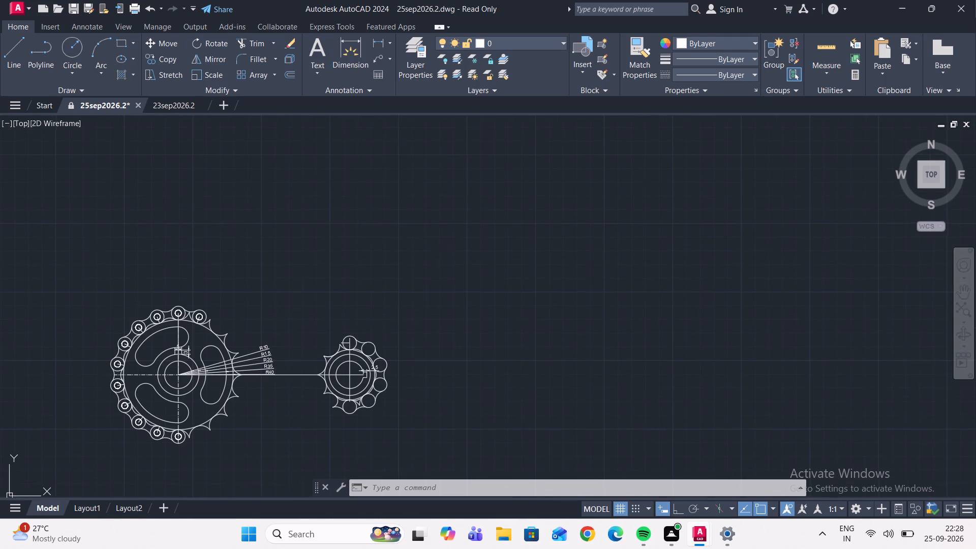
scroll(247, 465, "up", 1)
middle_click_drag(162, 459, 254, 446)
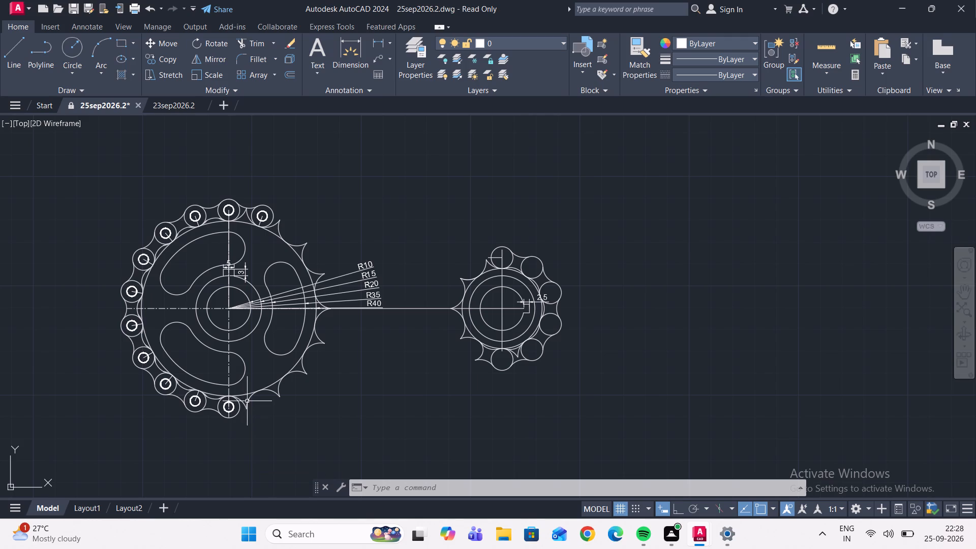
scroll(267, 222, "up", 3)
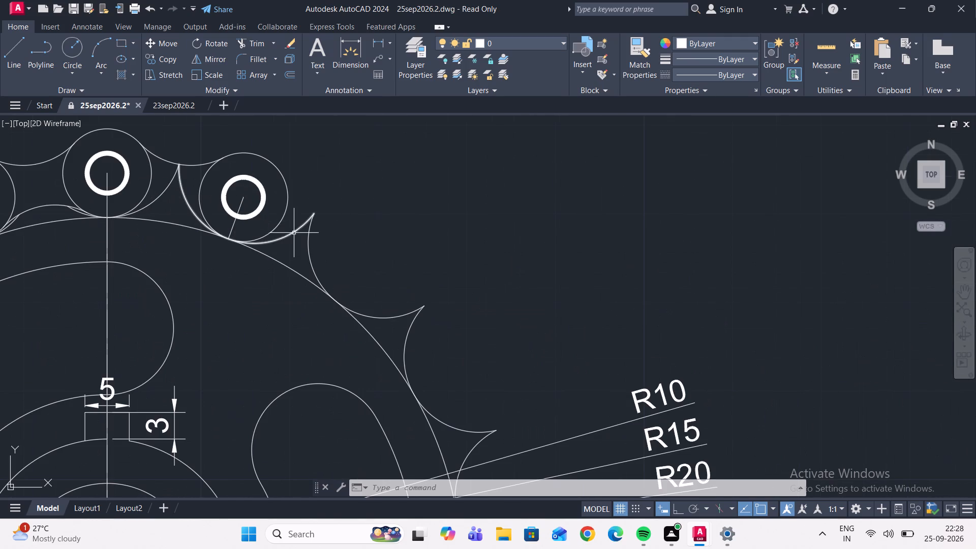
scroll(299, 226, "down", 1)
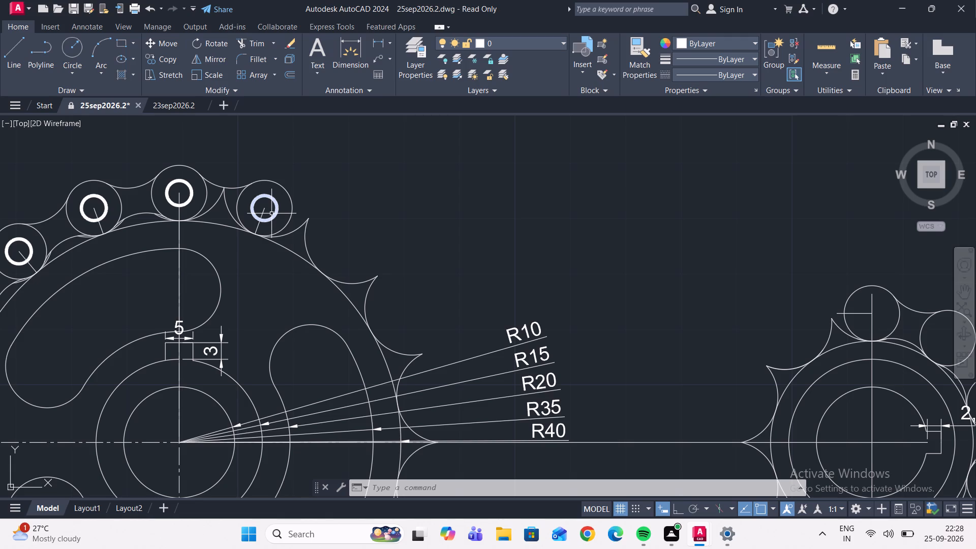
left_click(23, 61)
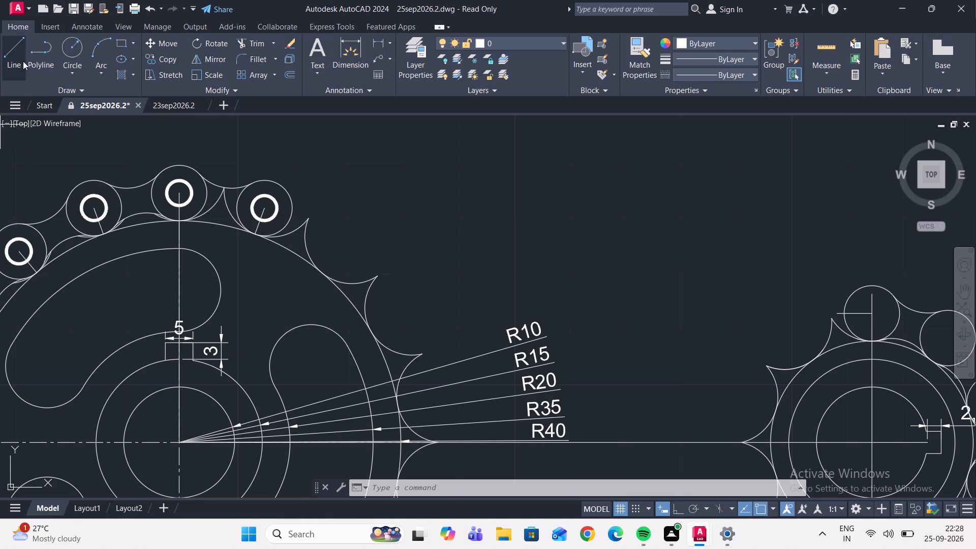
left_click(182, 196)
scroll(501, 248, "down", 2)
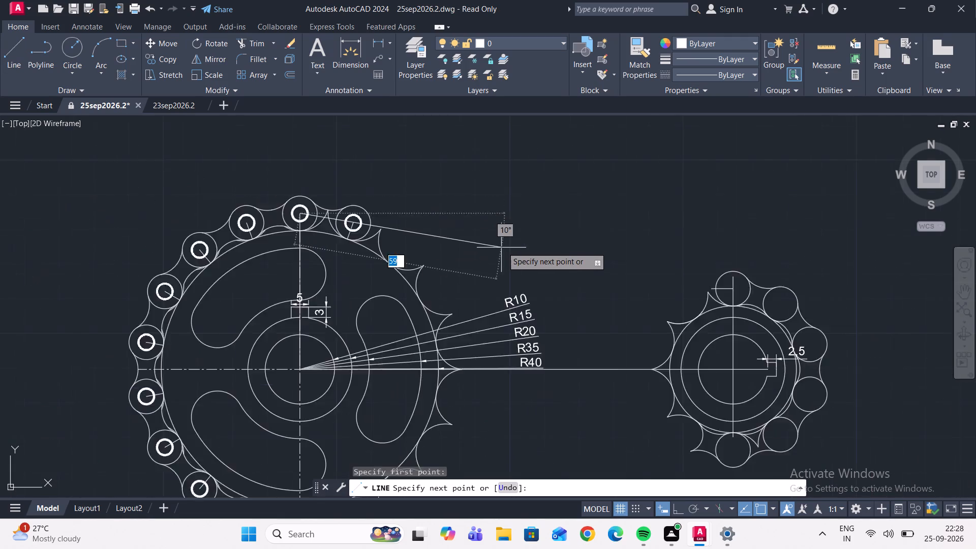
scroll(503, 247, "down", 1)
scroll(572, 260, "up", 3)
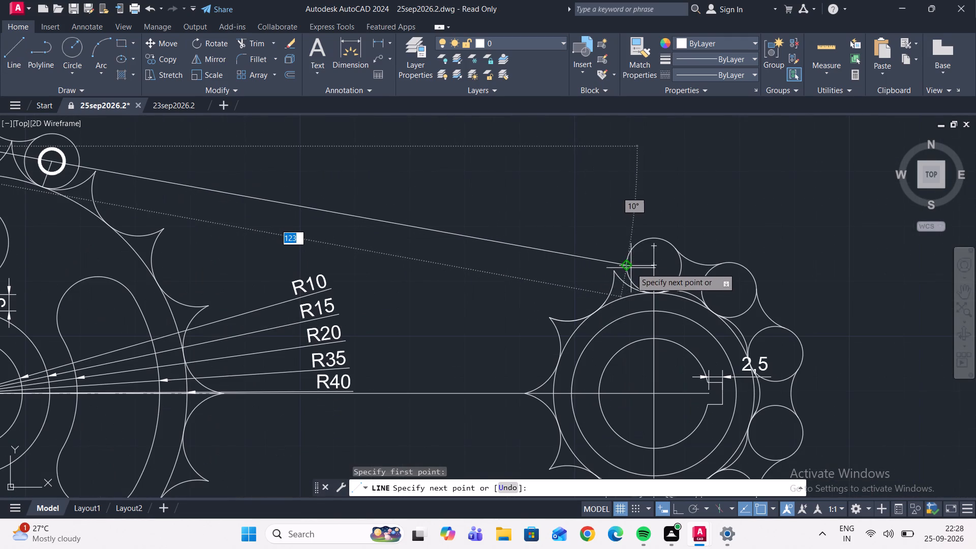
scroll(627, 267, "up", 3)
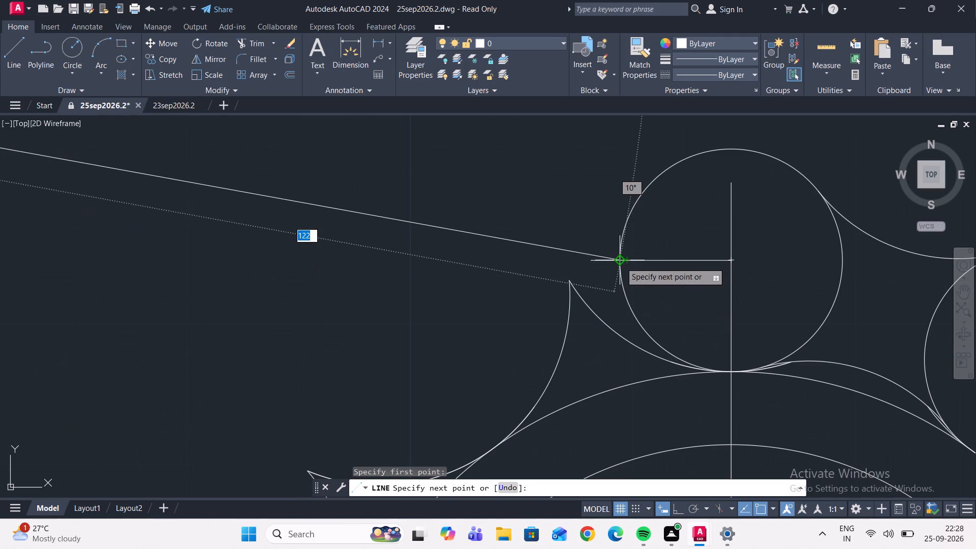
left_click(621, 262)
key("Escape")
scroll(460, 264, "down", 1)
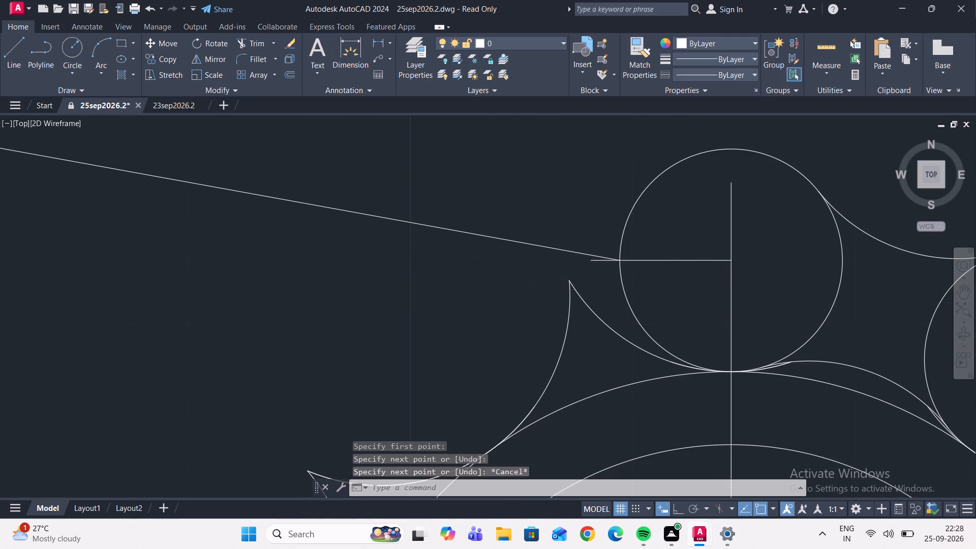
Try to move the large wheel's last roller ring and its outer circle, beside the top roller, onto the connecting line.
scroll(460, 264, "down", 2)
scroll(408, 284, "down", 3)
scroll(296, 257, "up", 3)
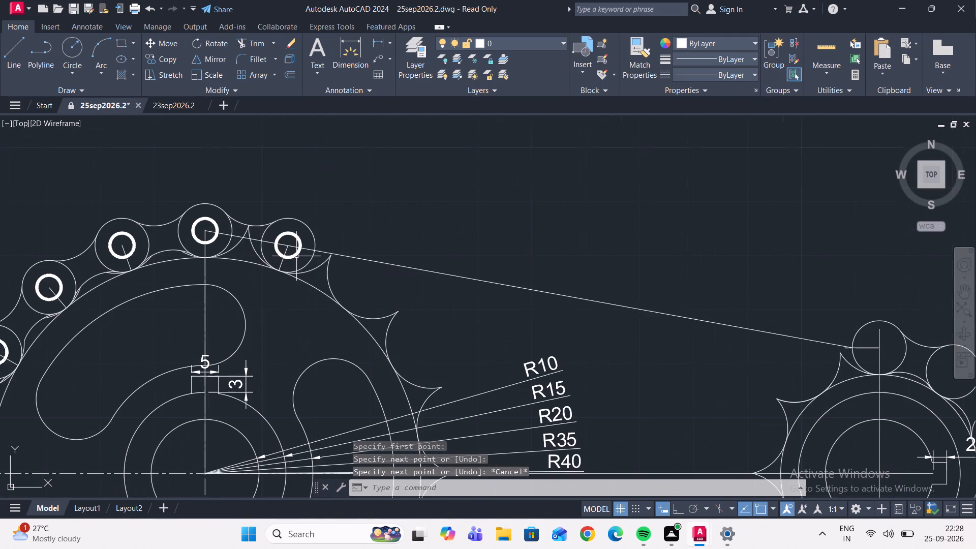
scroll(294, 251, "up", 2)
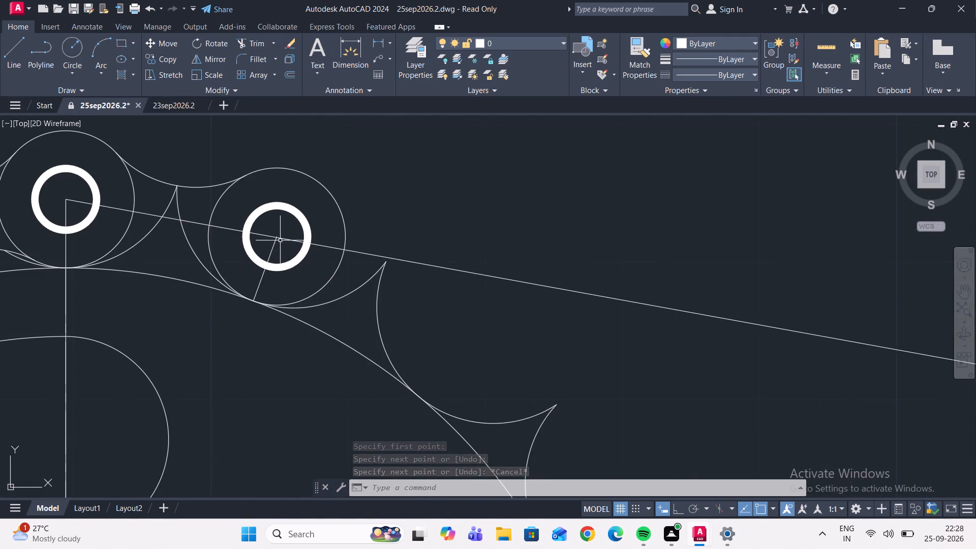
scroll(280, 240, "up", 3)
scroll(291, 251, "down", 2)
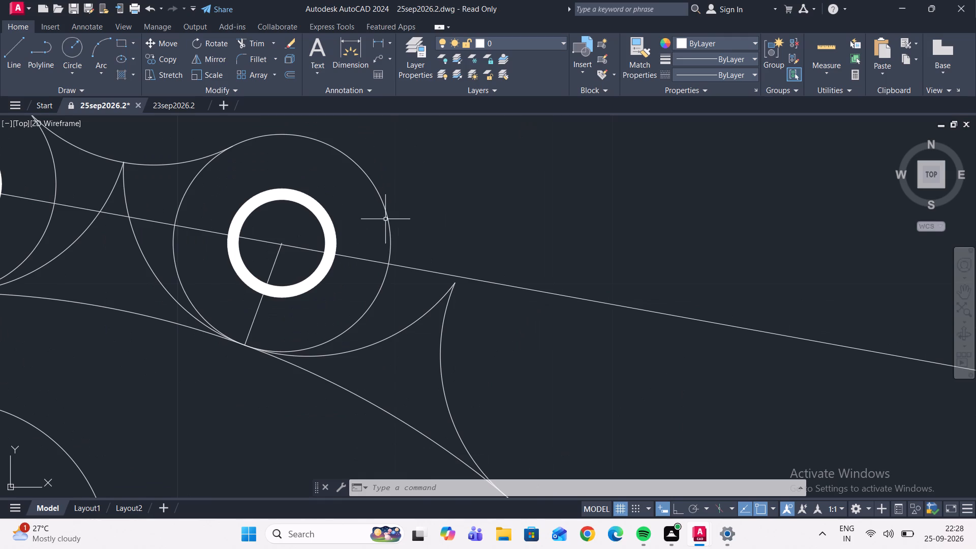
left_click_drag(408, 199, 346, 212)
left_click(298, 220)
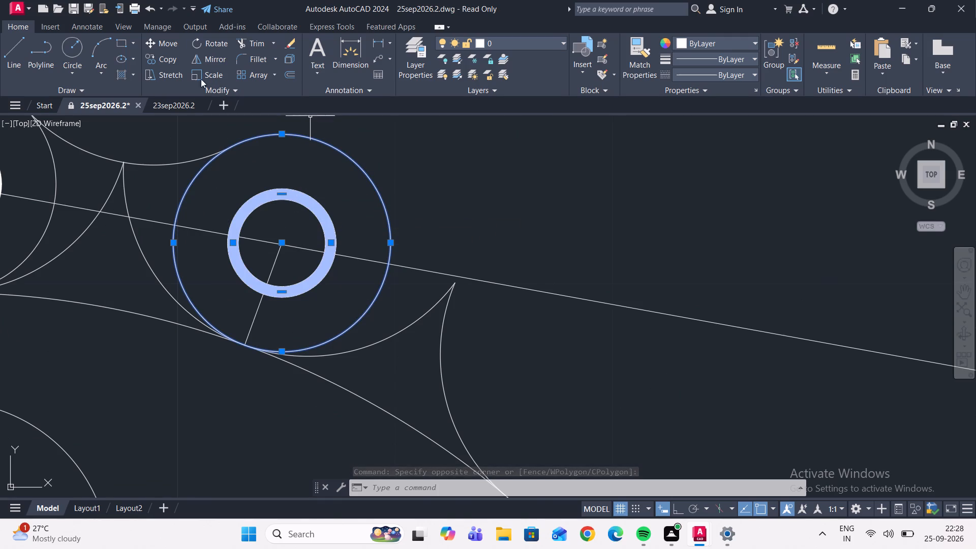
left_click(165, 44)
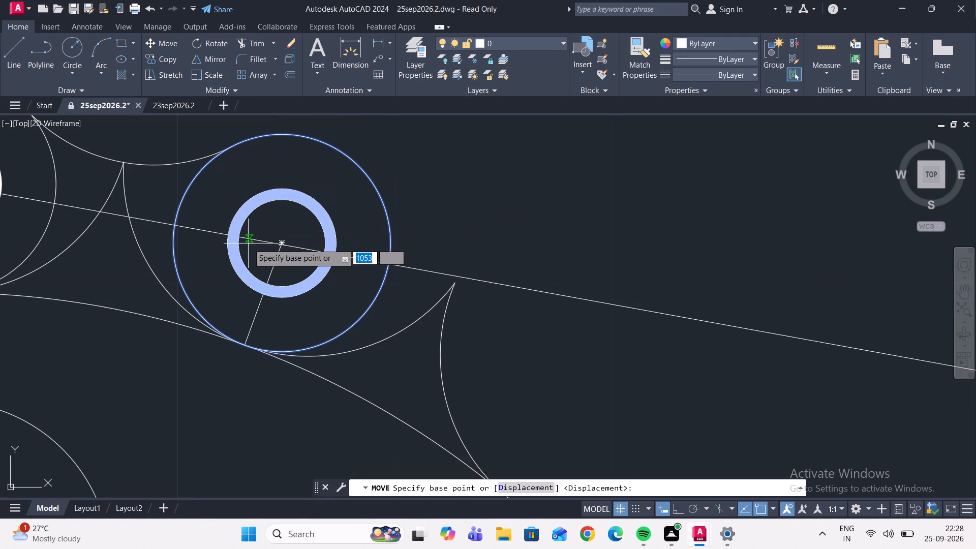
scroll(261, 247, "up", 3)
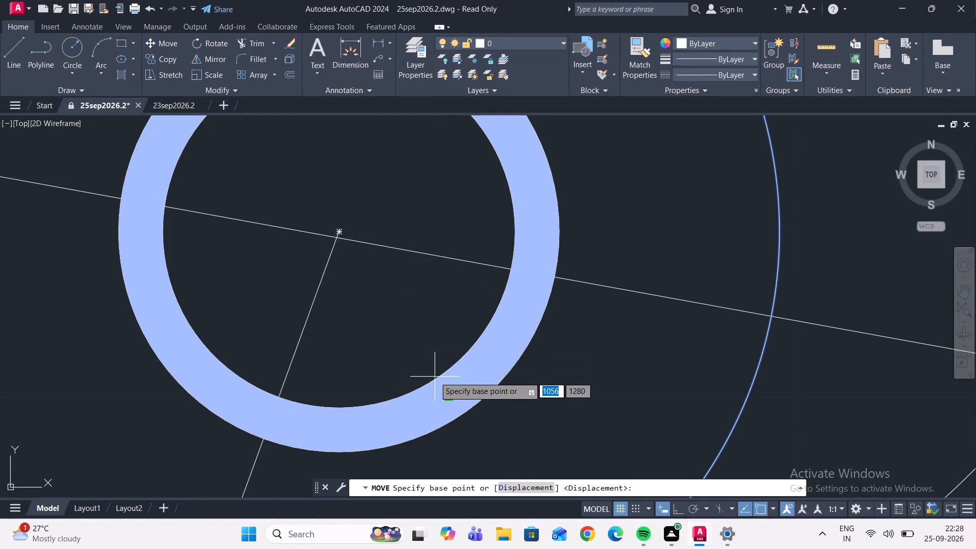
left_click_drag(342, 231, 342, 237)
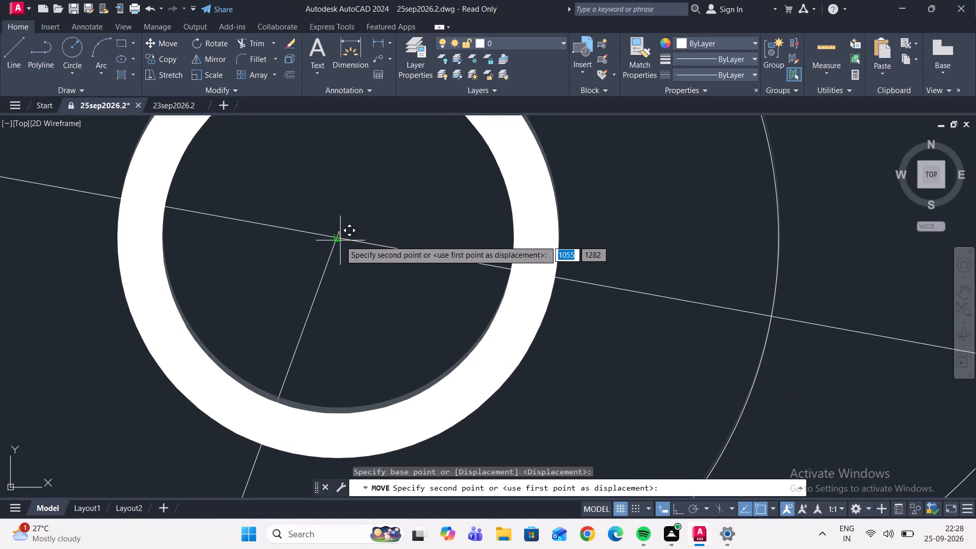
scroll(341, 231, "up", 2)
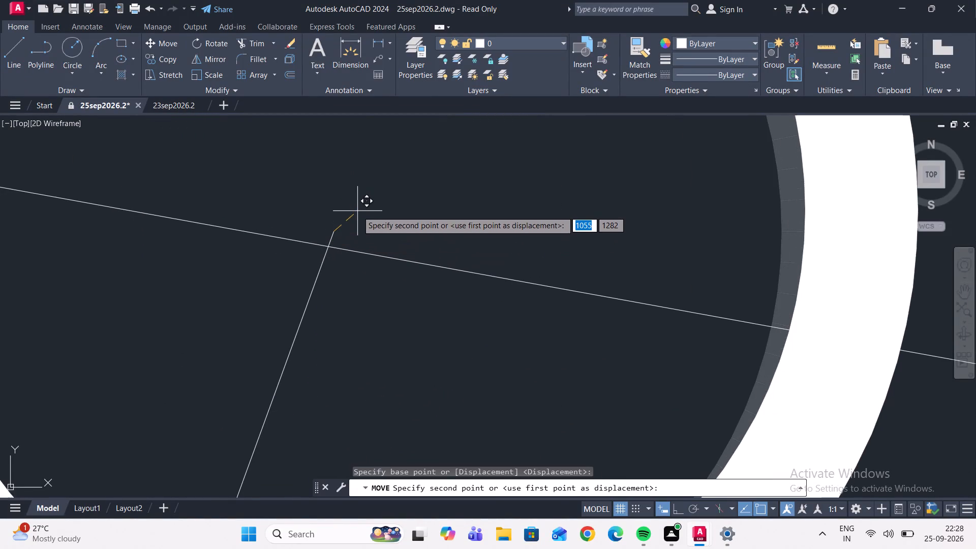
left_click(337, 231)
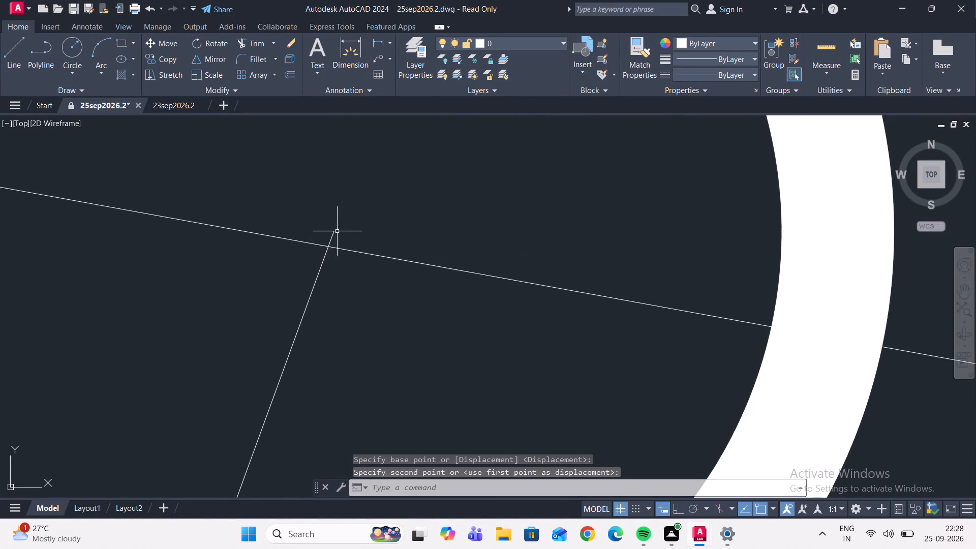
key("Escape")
Draw a circle larger than the large wheel in the empty space beyond the keyed sprocket, centred at about 1389,1222.
scroll(395, 238, "down", 6)
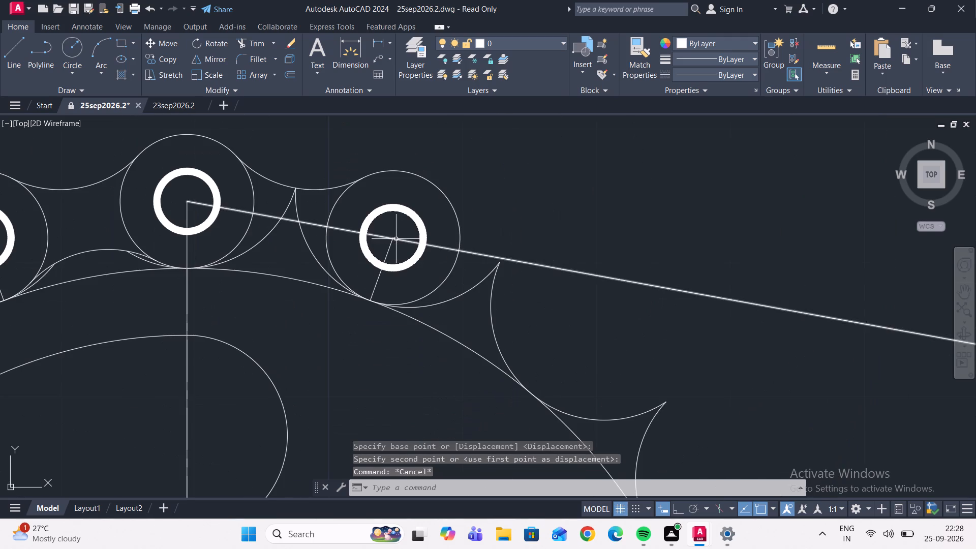
scroll(398, 241, "down", 5)
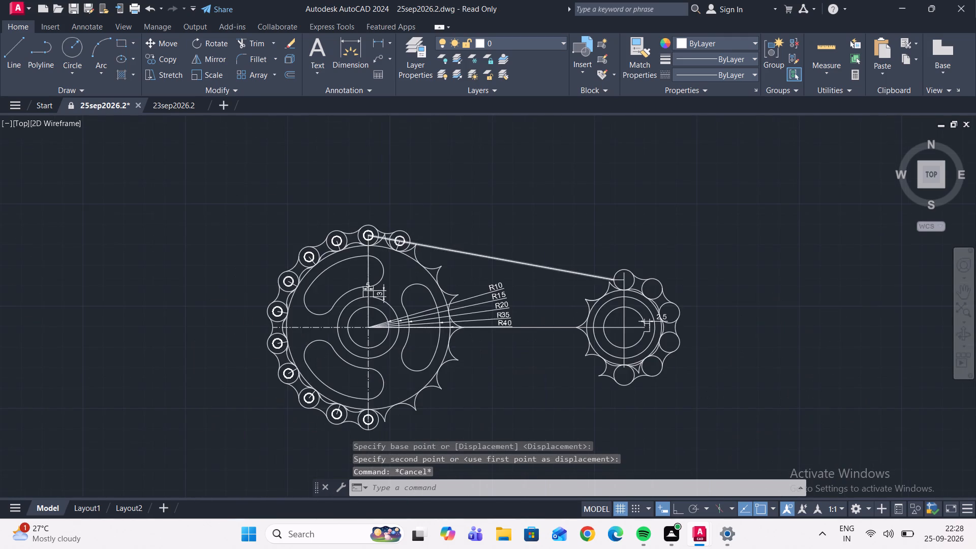
middle_click_drag(495, 234, 417, 223)
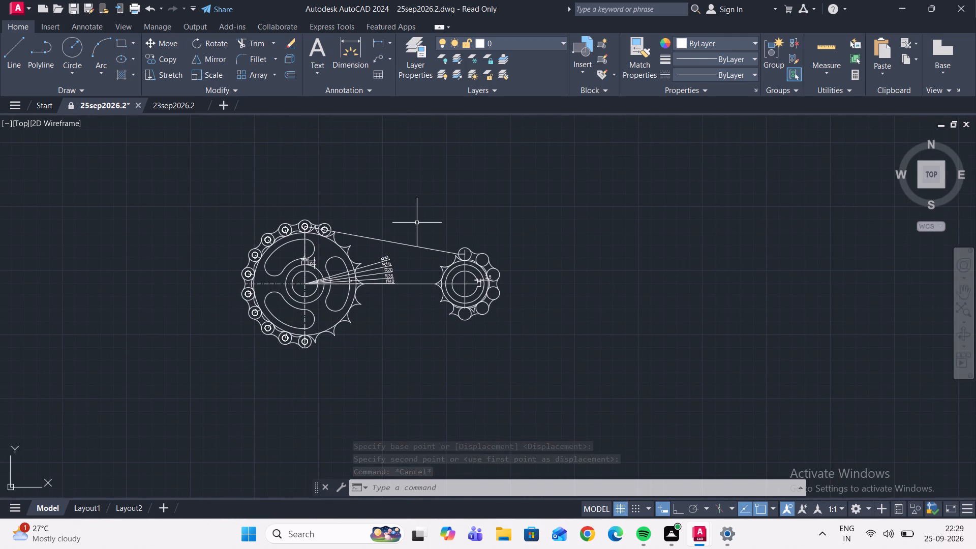
left_click(77, 54)
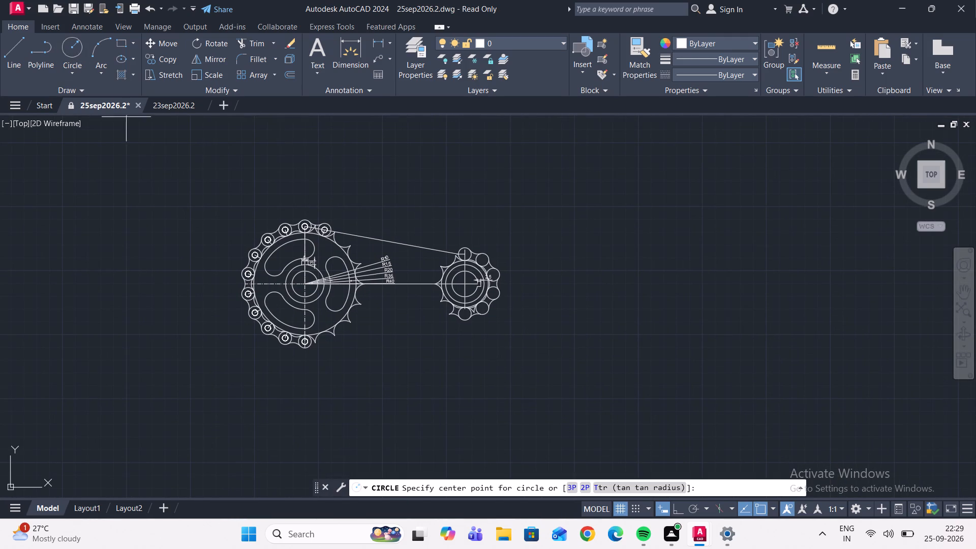
middle_click_drag(721, 282, 609, 278)
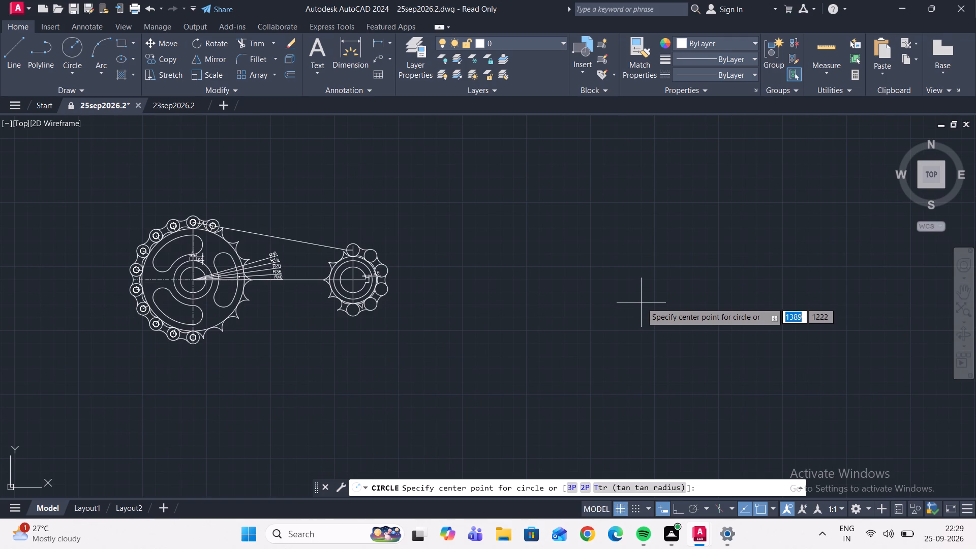
left_click(641, 302)
left_click(639, 219)
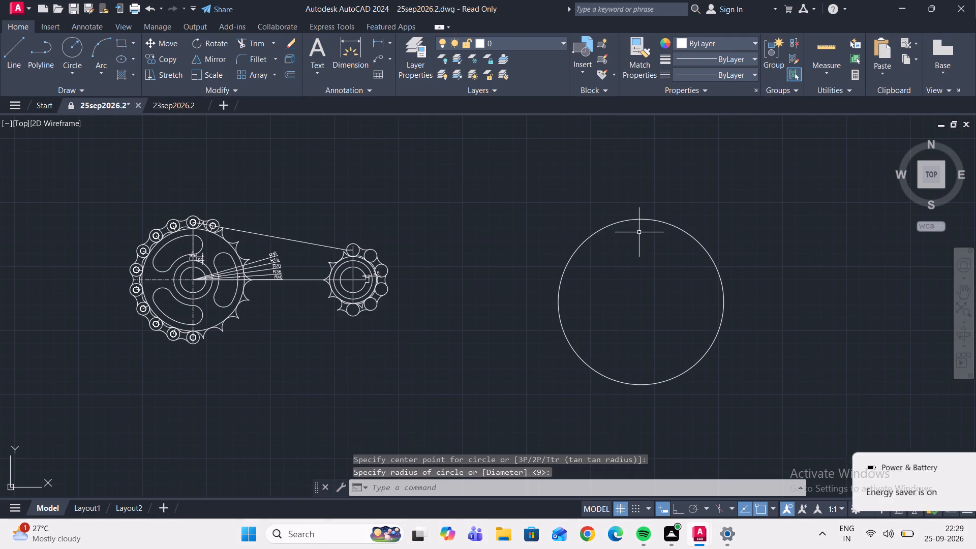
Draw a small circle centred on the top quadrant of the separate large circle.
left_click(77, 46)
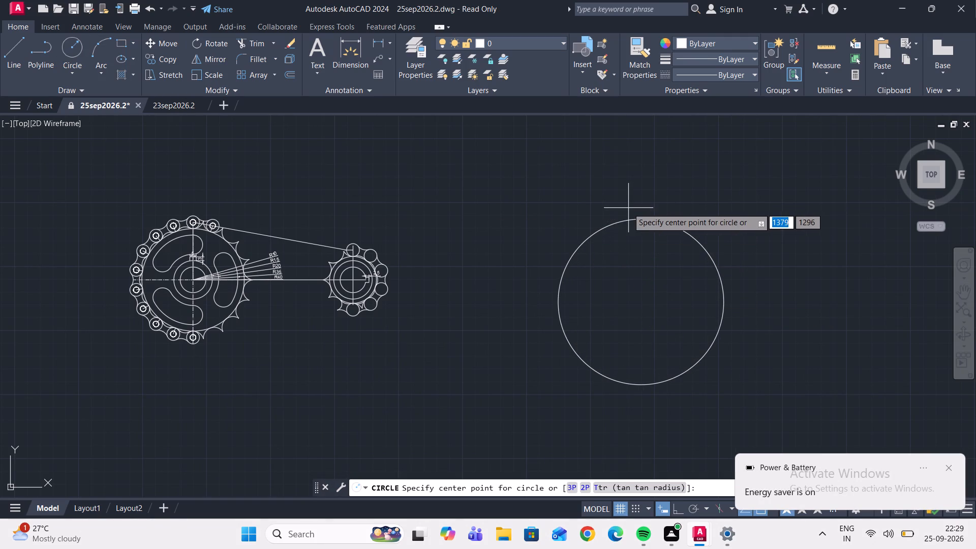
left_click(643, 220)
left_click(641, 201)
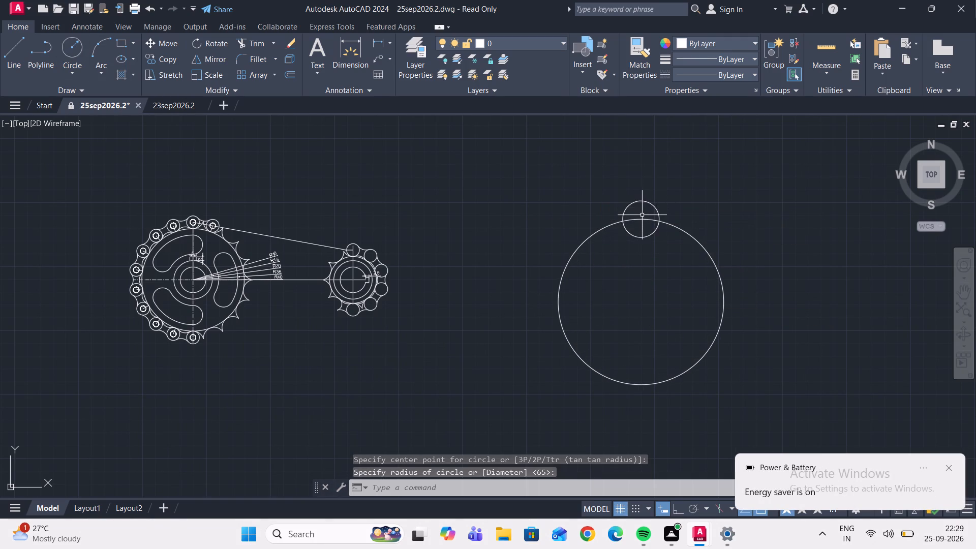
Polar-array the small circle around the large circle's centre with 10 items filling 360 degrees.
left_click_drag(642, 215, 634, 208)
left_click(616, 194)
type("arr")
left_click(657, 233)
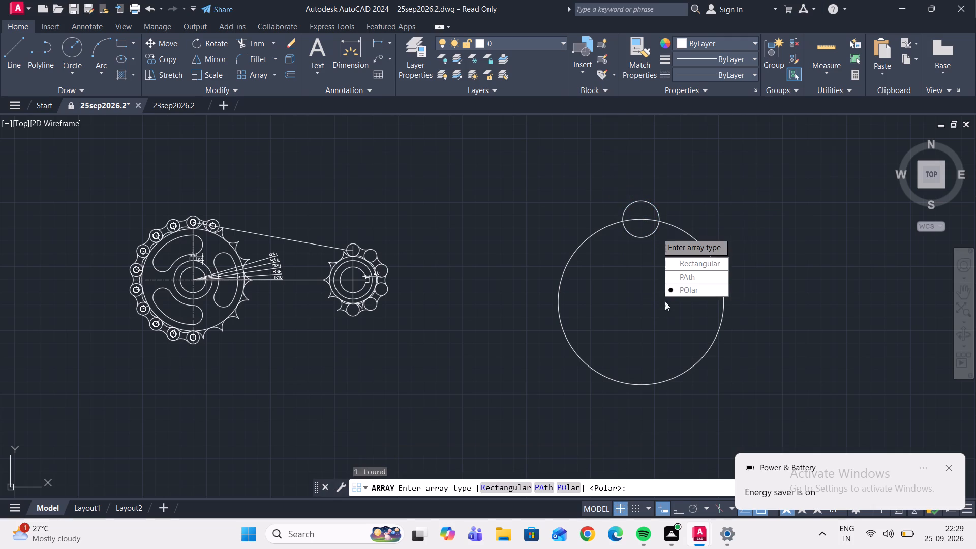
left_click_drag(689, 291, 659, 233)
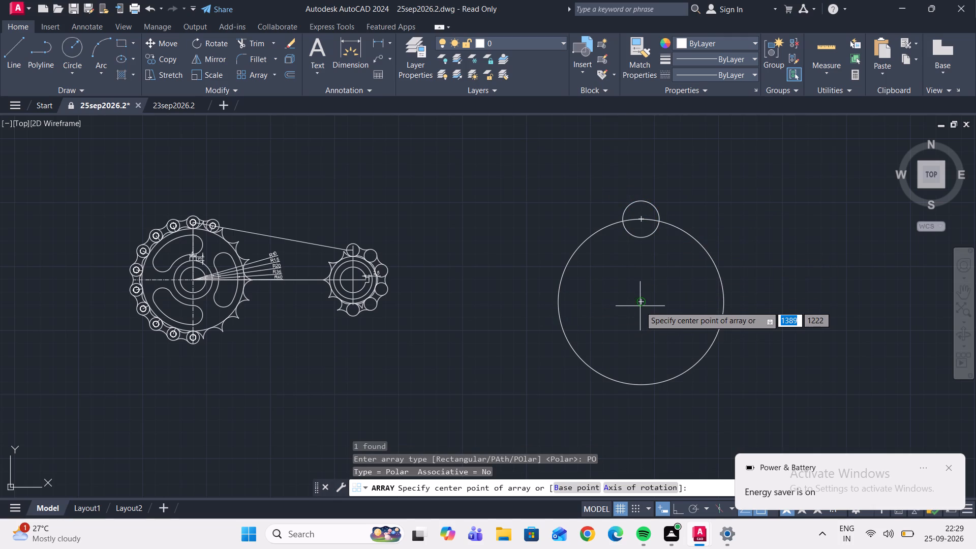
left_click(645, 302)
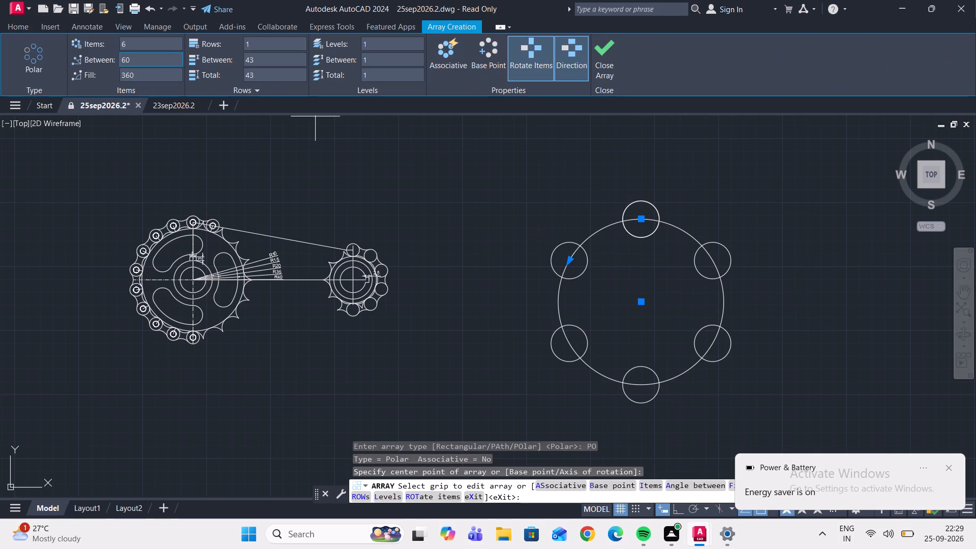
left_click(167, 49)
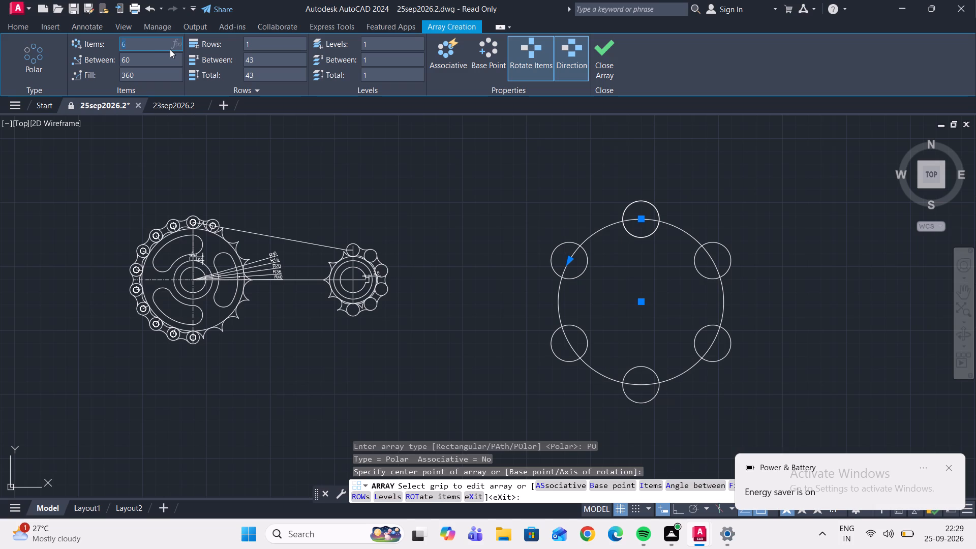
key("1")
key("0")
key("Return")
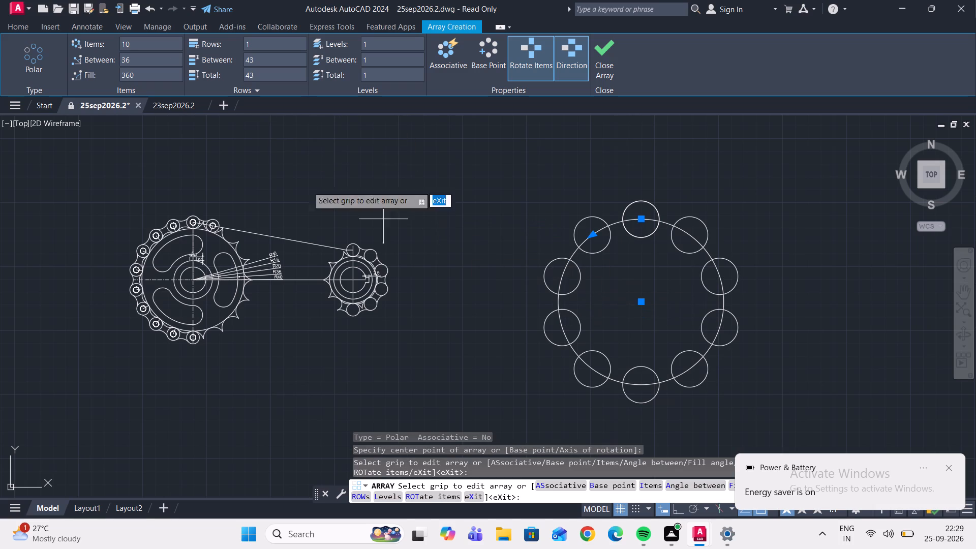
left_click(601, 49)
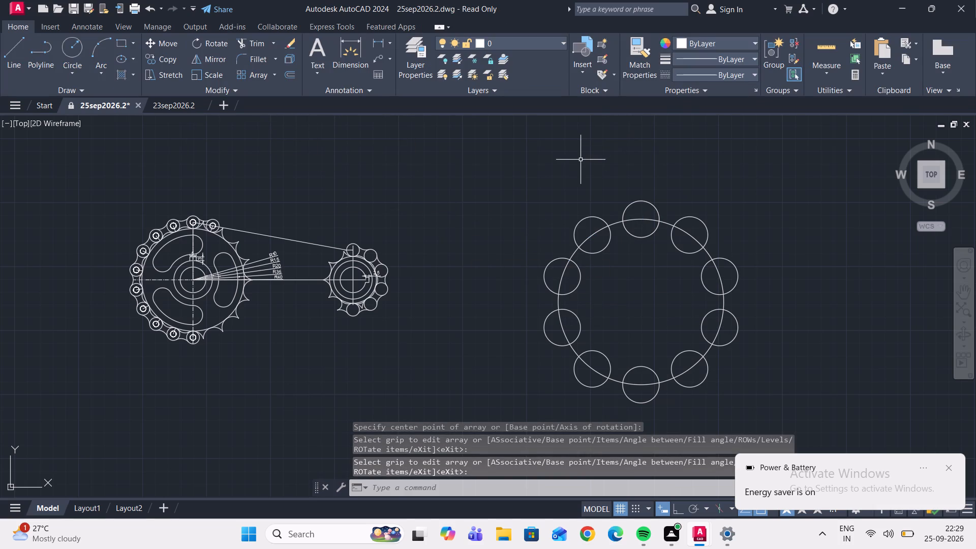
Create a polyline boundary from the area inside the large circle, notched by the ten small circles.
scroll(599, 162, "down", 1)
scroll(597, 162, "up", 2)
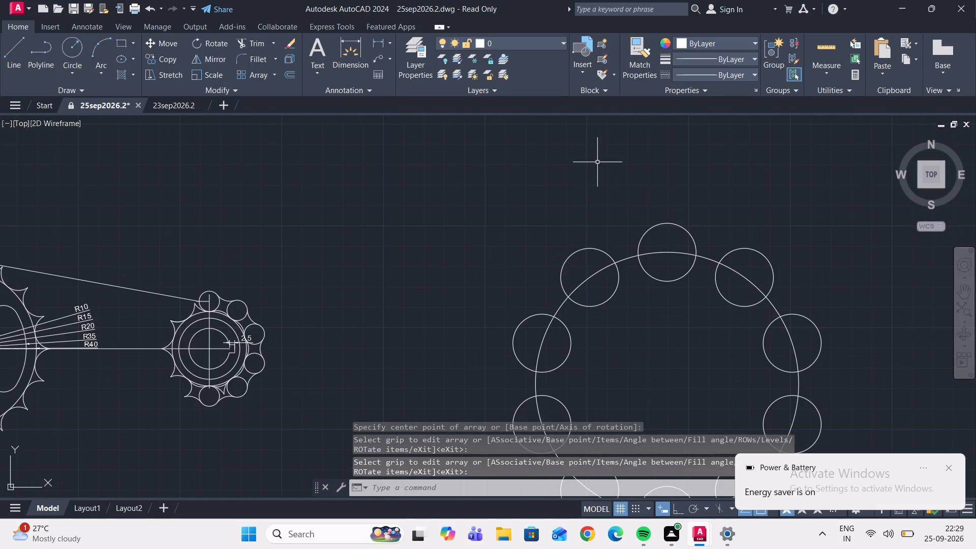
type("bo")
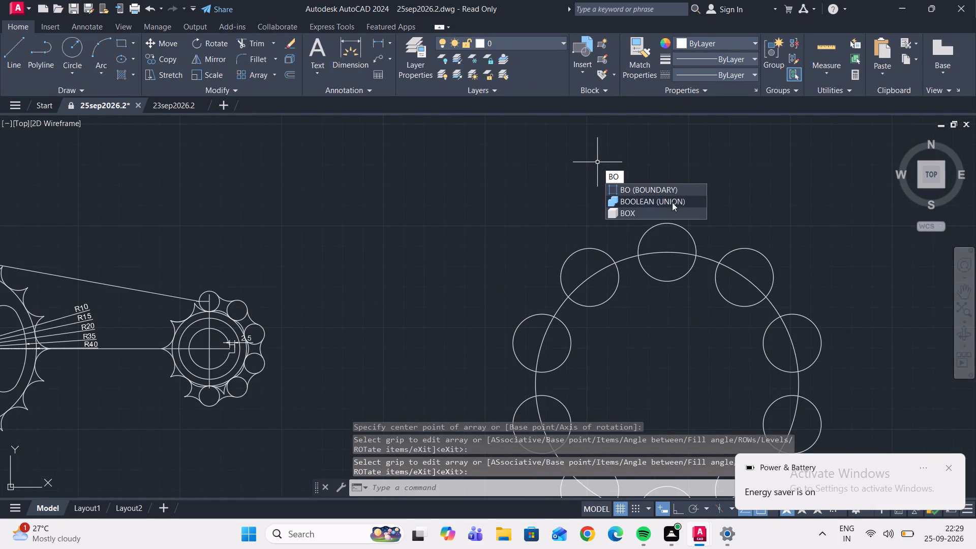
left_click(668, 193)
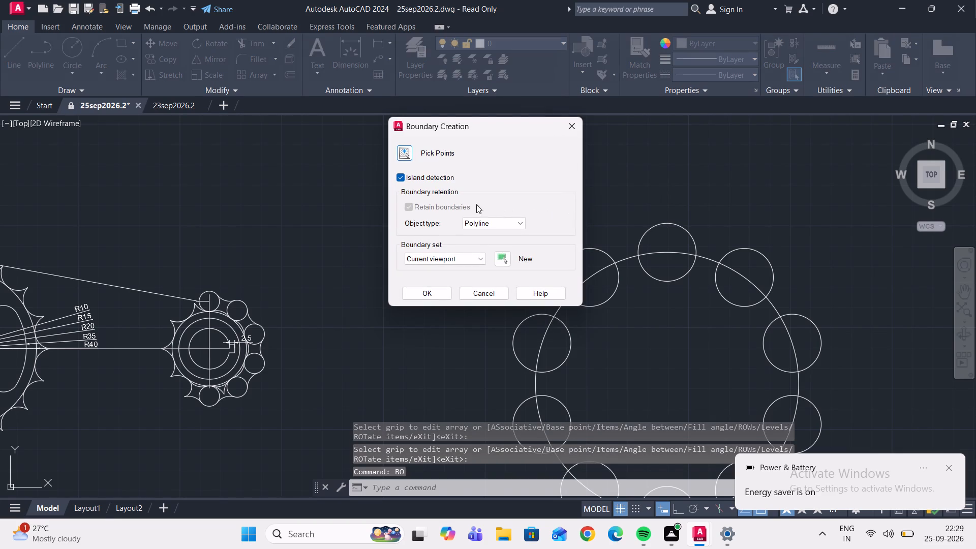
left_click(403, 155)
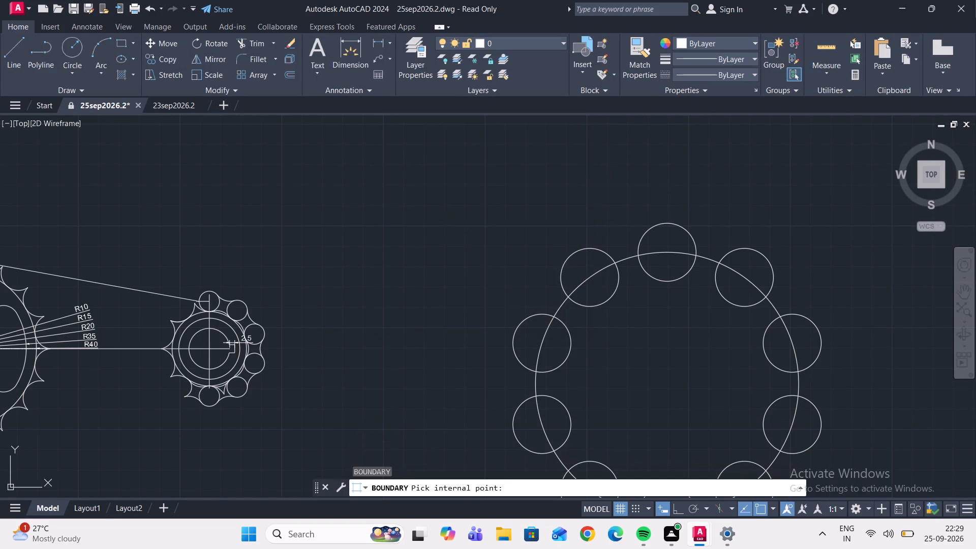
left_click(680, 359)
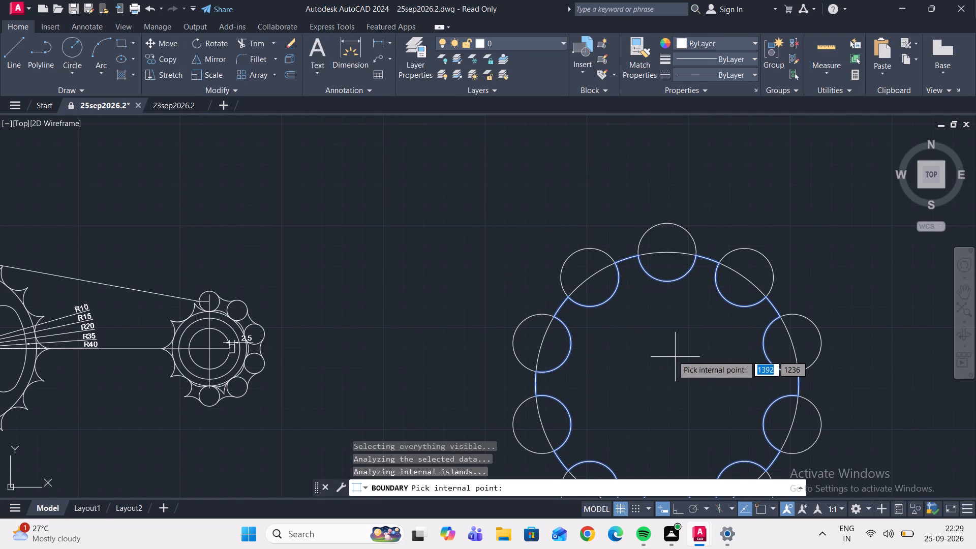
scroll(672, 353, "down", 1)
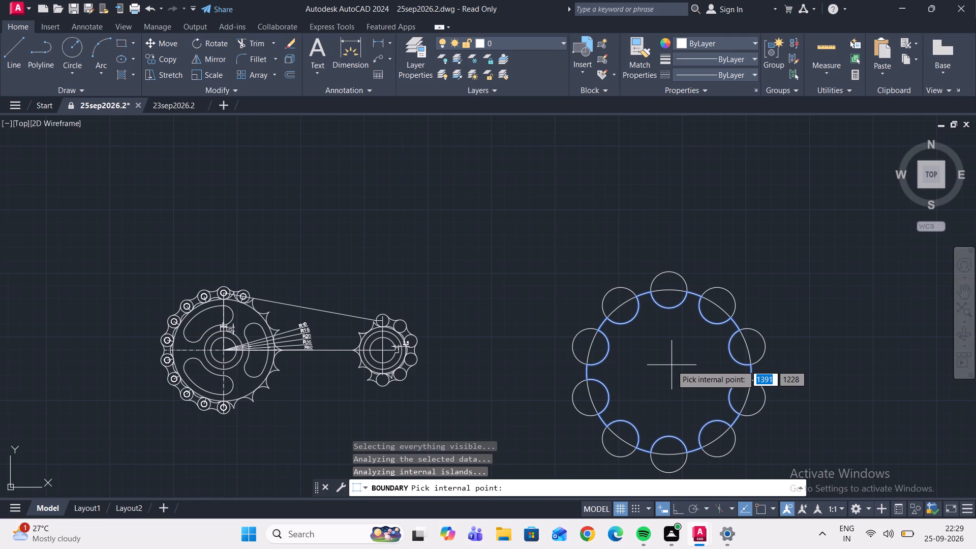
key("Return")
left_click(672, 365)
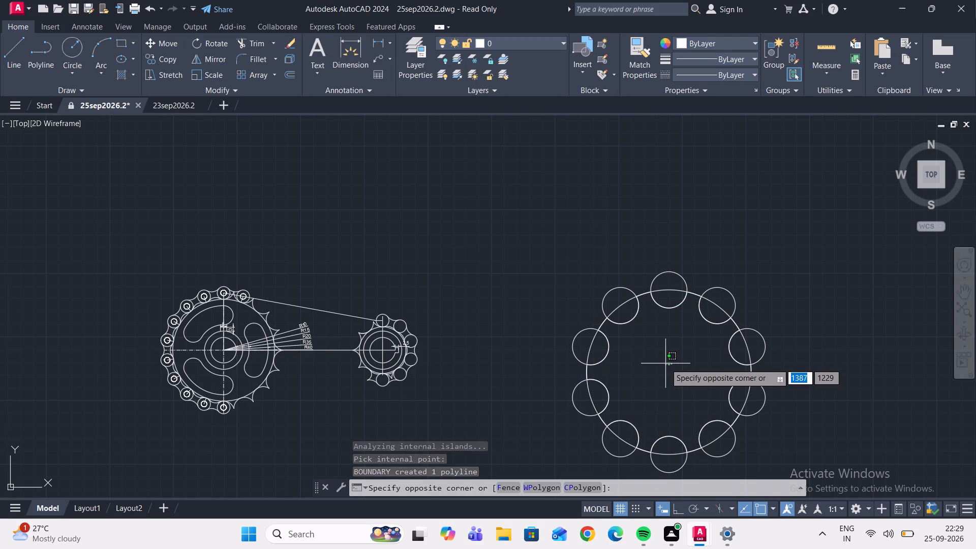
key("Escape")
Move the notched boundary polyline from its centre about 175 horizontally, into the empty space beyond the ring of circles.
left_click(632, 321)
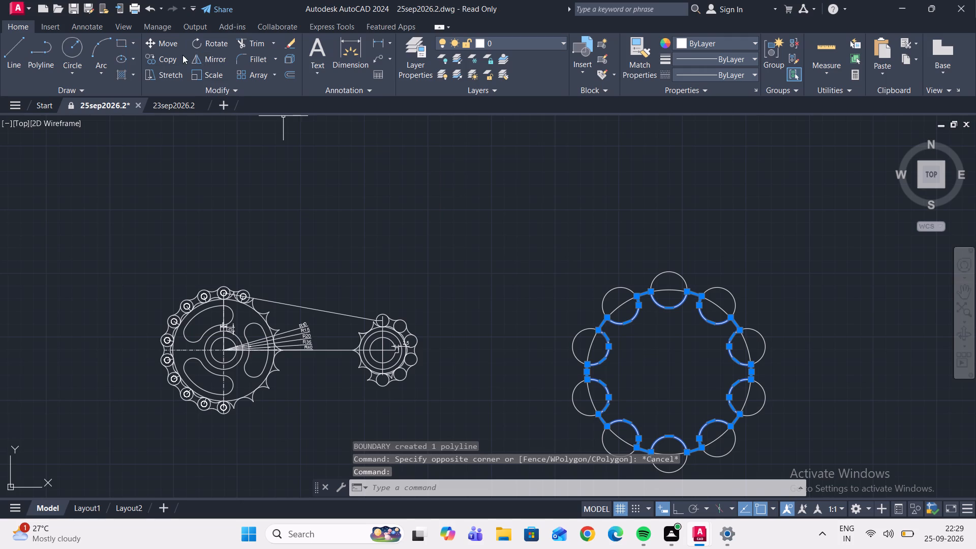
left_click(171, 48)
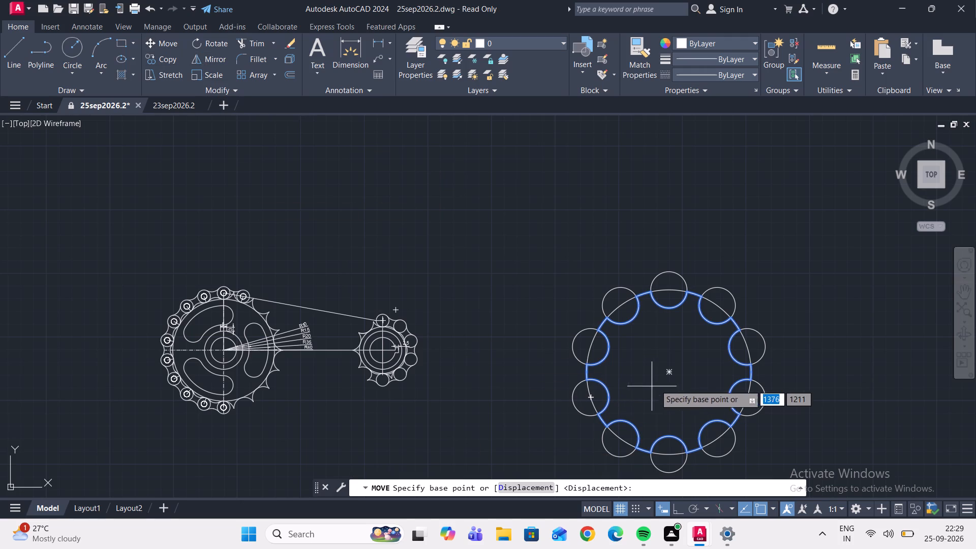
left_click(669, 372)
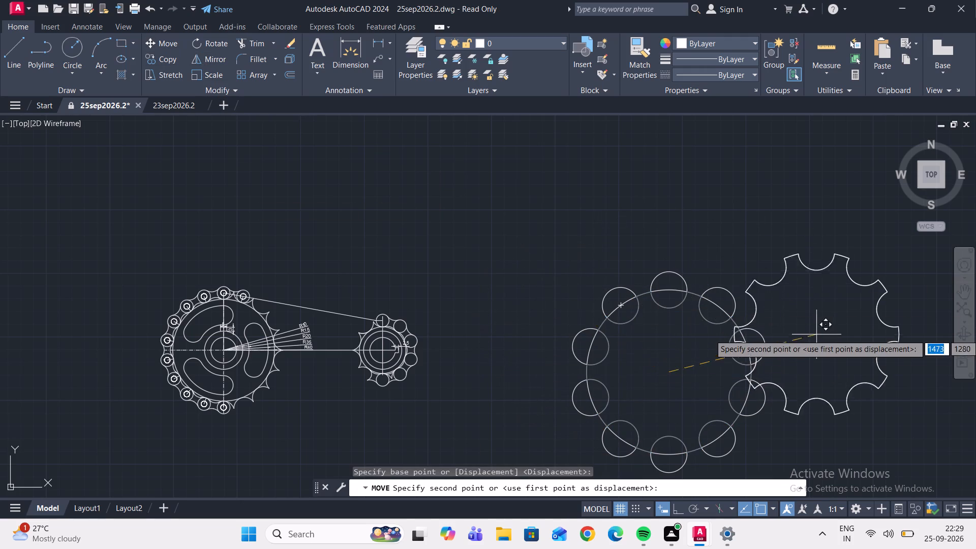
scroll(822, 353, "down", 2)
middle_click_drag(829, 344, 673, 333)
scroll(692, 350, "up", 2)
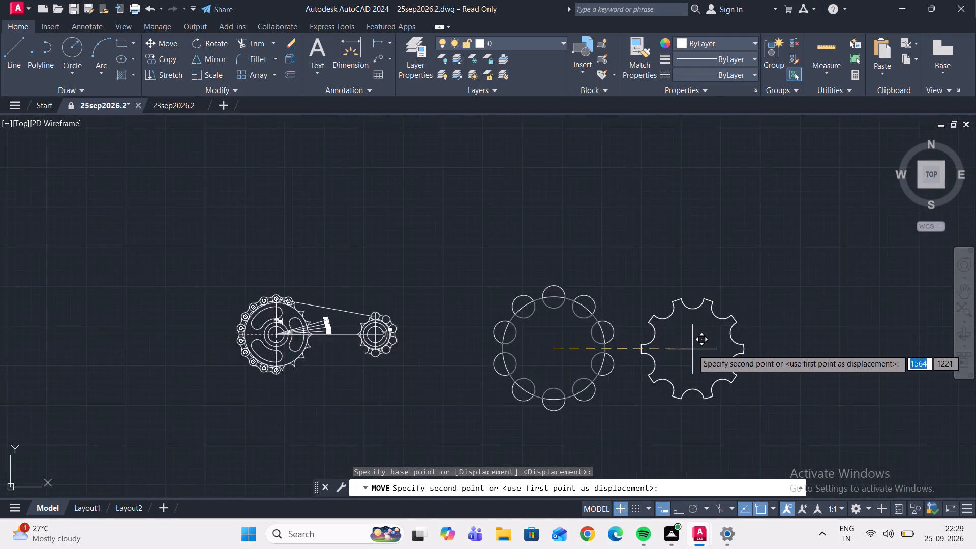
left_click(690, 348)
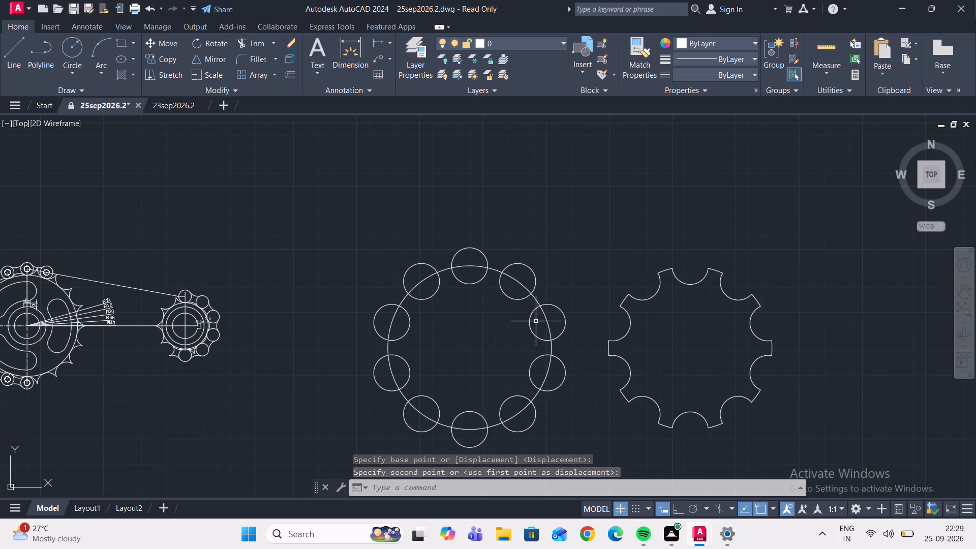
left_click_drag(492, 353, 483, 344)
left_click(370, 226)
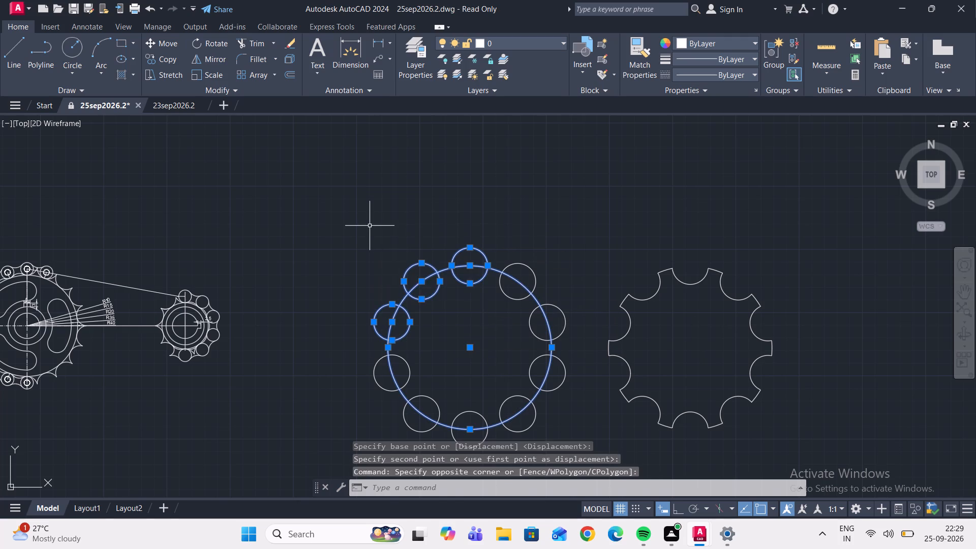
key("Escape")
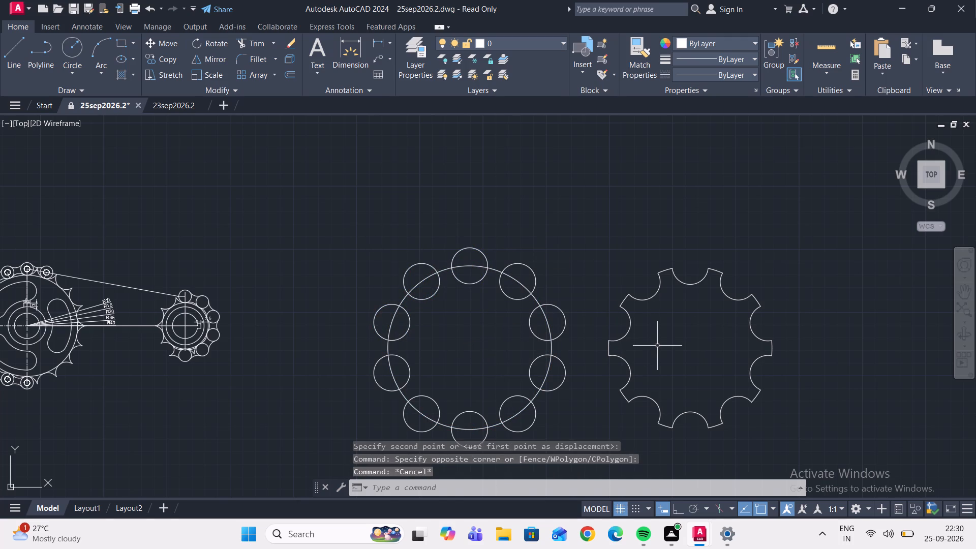
Erase the notched polyline and the separate large circle with its ten small circles.
scroll(668, 304, "down", 2)
scroll(681, 328, "up", 1)
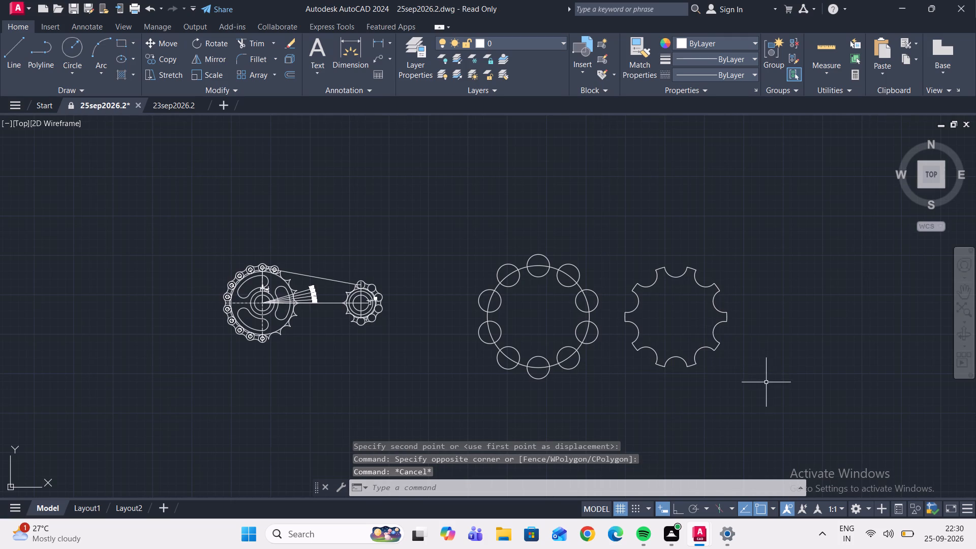
left_click_drag(768, 384, 719, 319)
left_click(692, 265)
key("Delete")
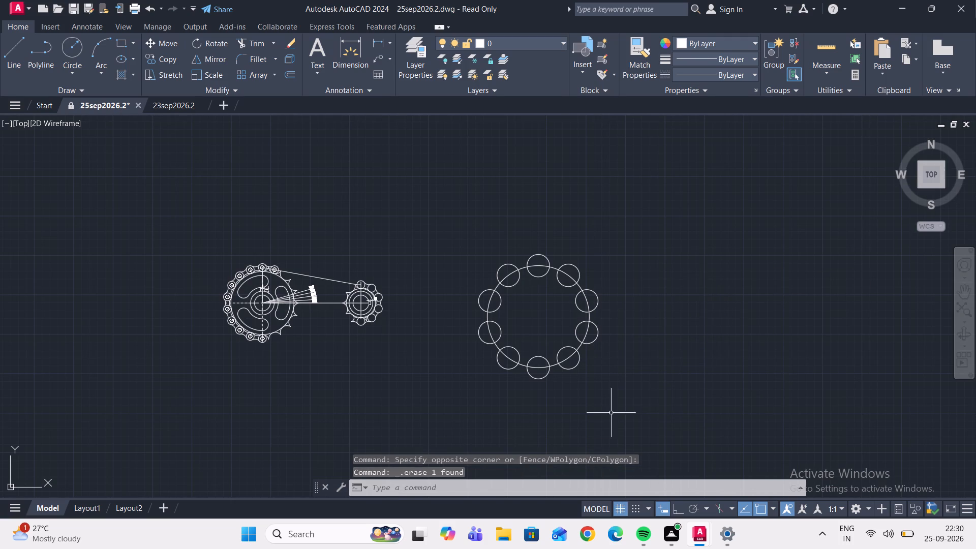
left_click_drag(610, 413, 608, 376)
left_click(468, 224)
key("Delete")
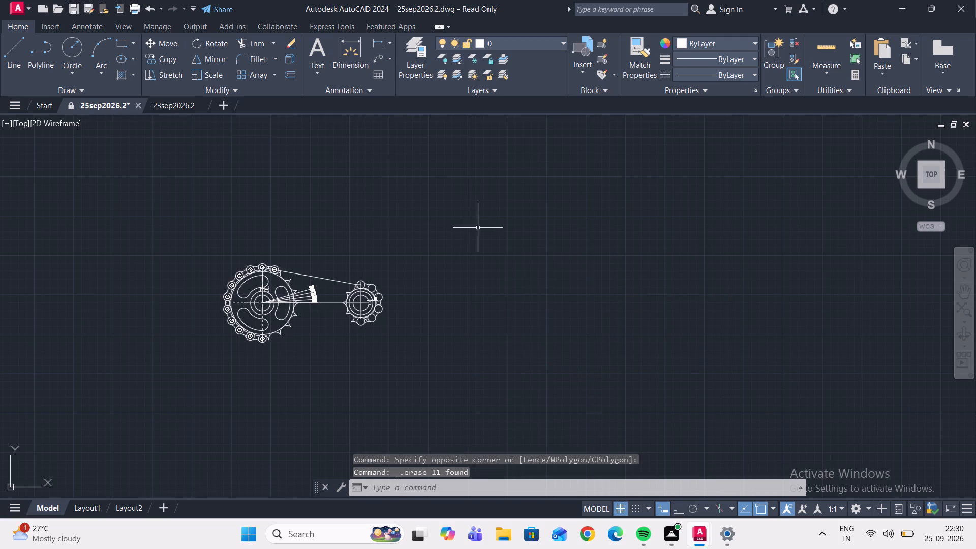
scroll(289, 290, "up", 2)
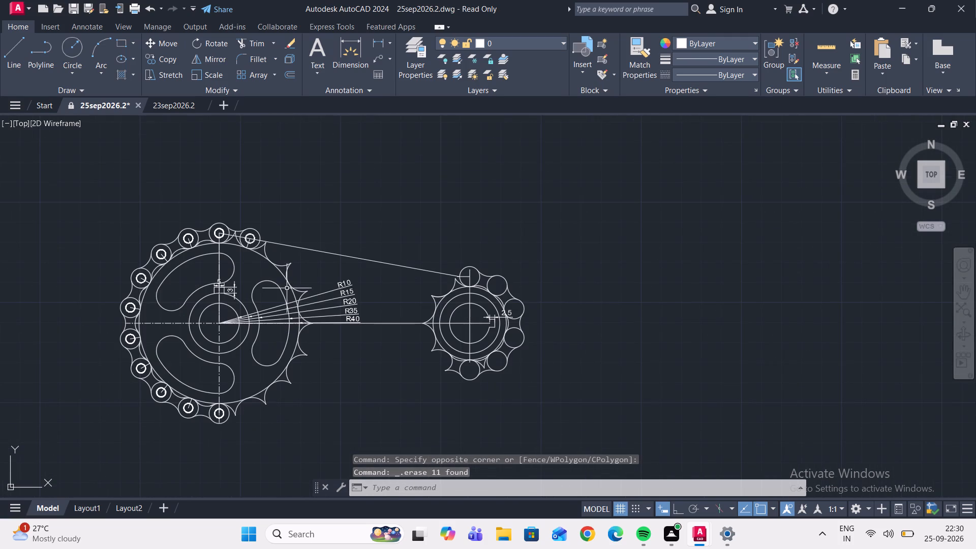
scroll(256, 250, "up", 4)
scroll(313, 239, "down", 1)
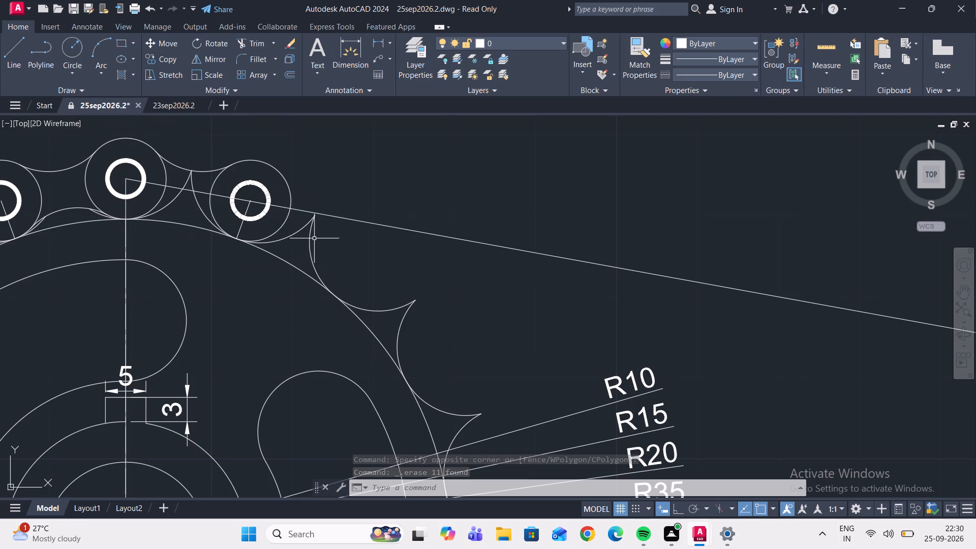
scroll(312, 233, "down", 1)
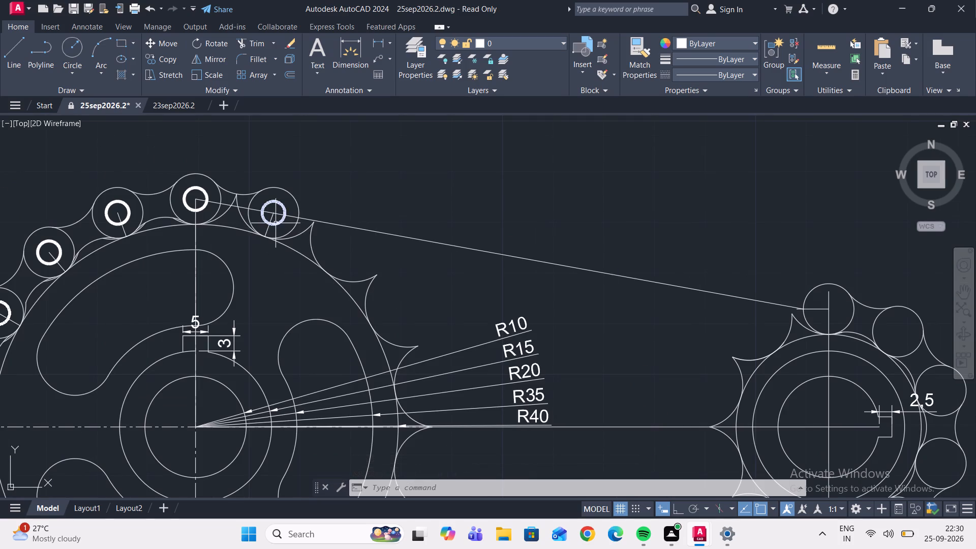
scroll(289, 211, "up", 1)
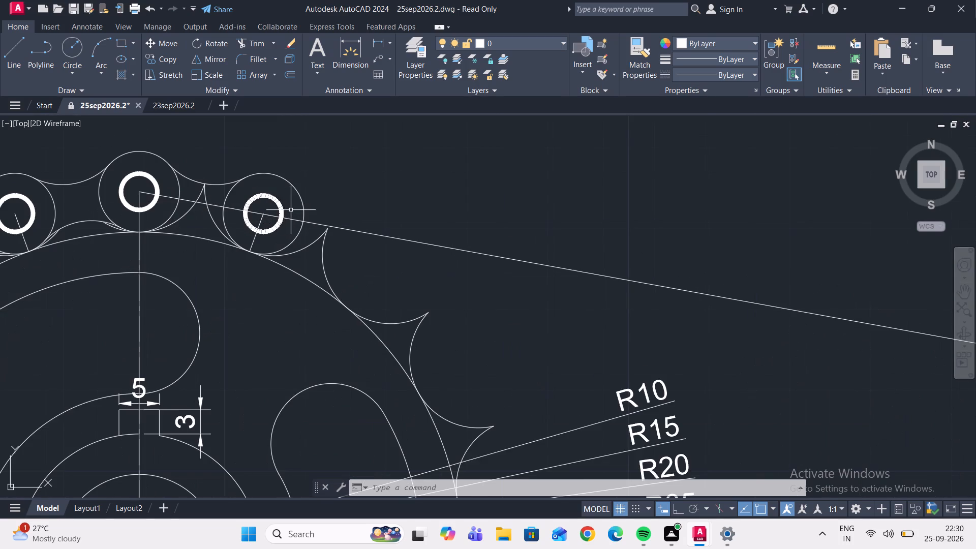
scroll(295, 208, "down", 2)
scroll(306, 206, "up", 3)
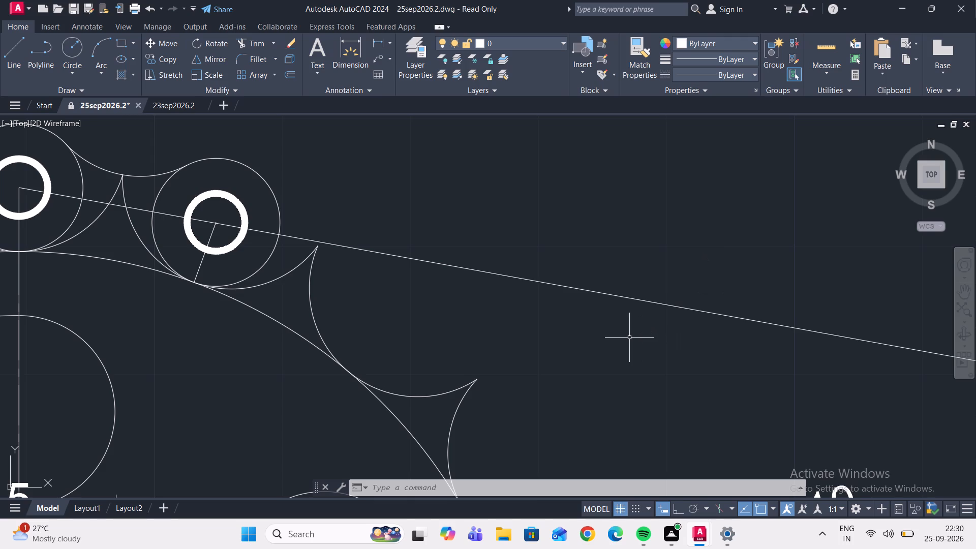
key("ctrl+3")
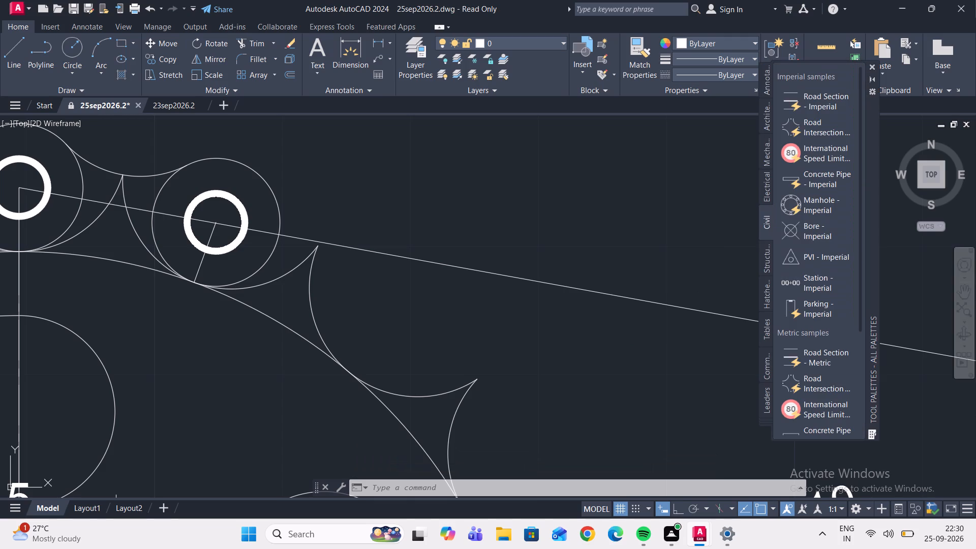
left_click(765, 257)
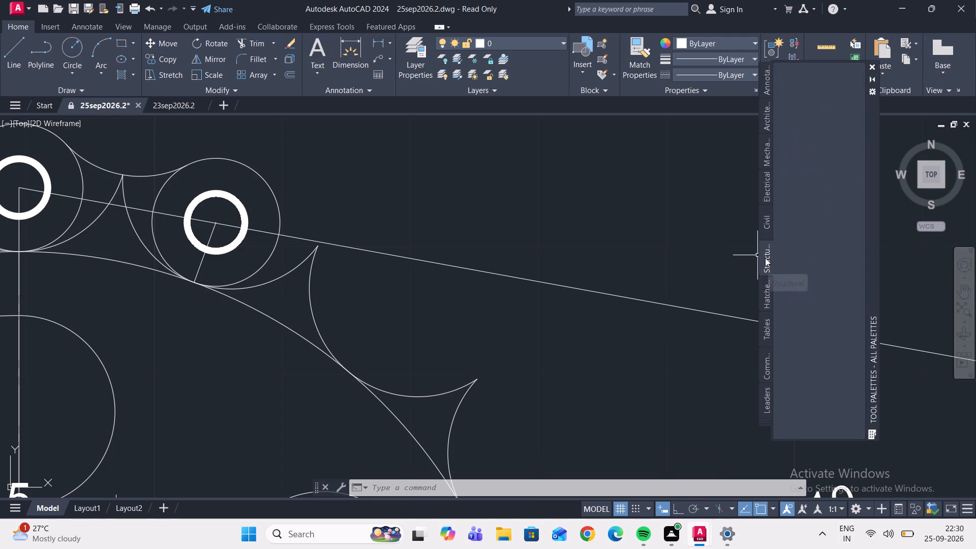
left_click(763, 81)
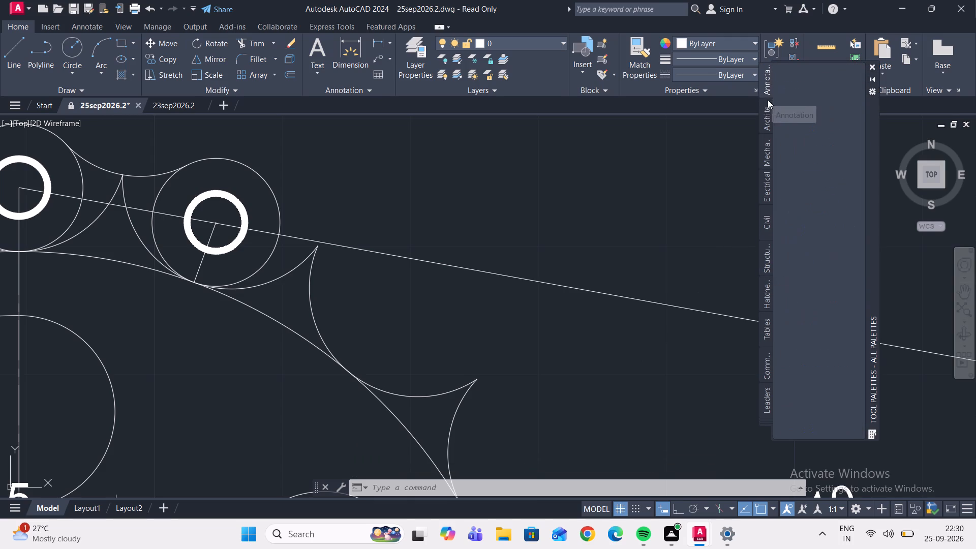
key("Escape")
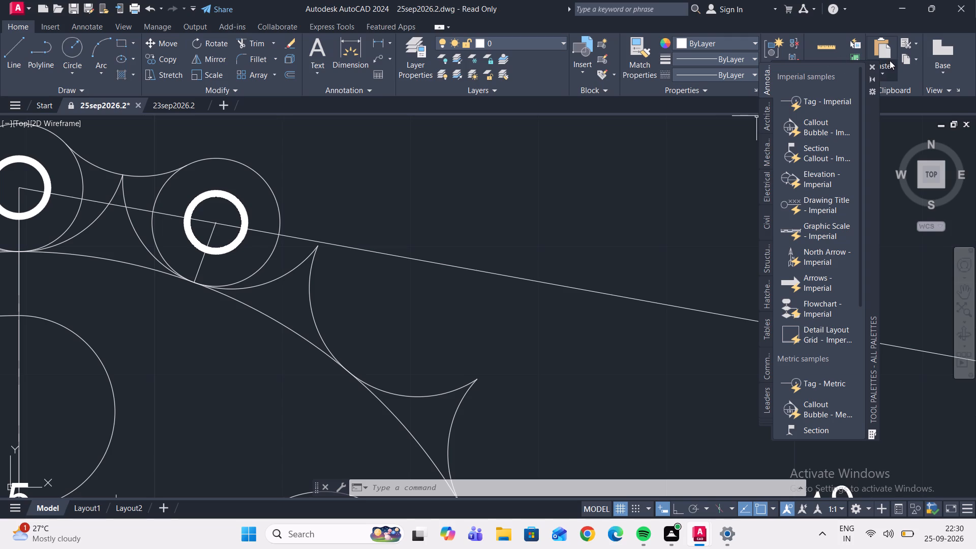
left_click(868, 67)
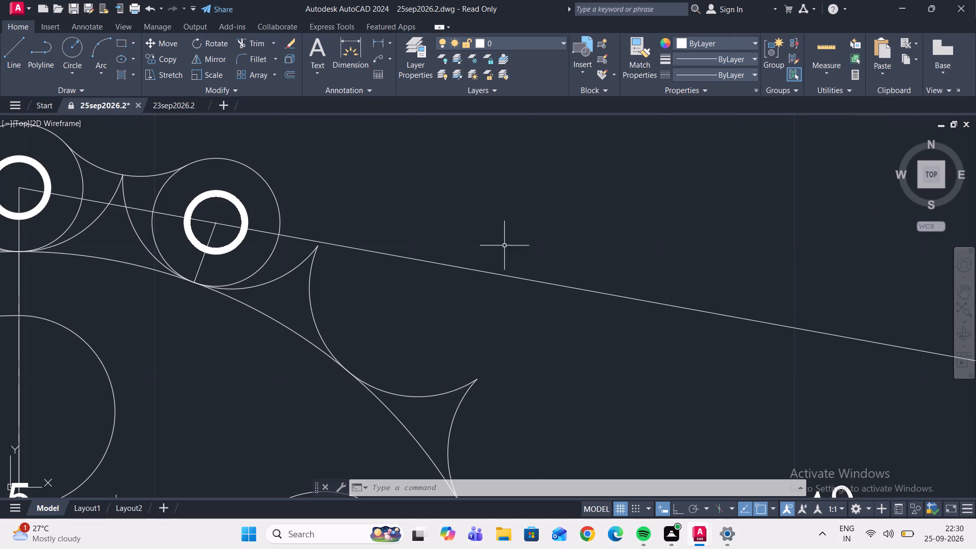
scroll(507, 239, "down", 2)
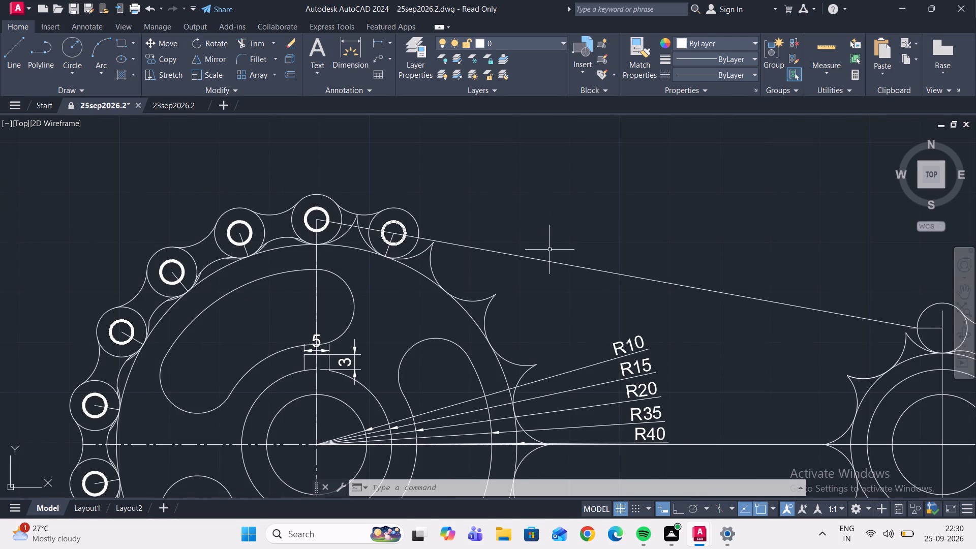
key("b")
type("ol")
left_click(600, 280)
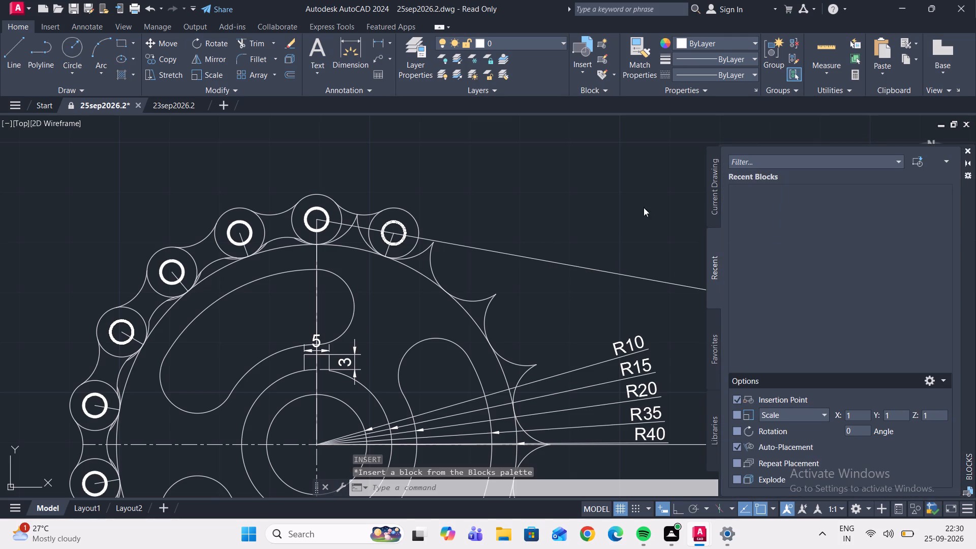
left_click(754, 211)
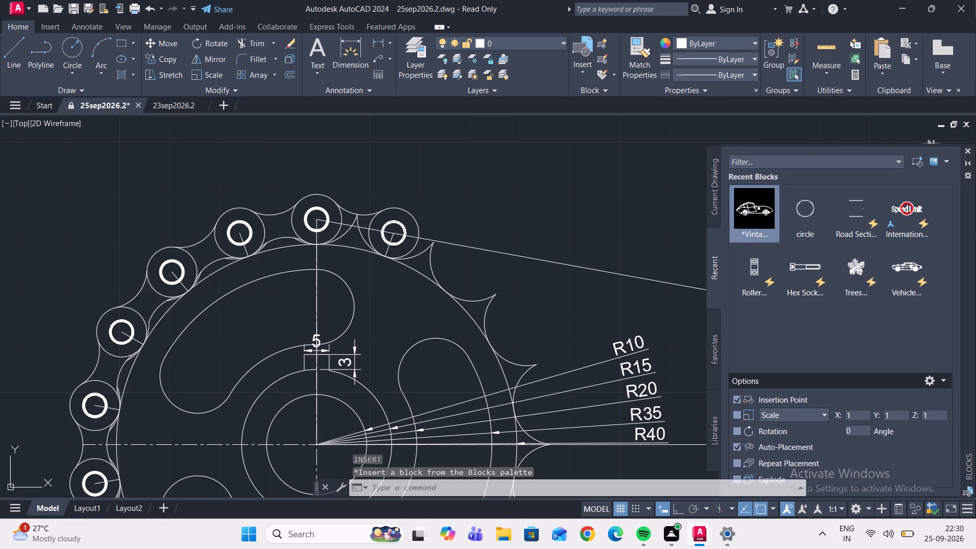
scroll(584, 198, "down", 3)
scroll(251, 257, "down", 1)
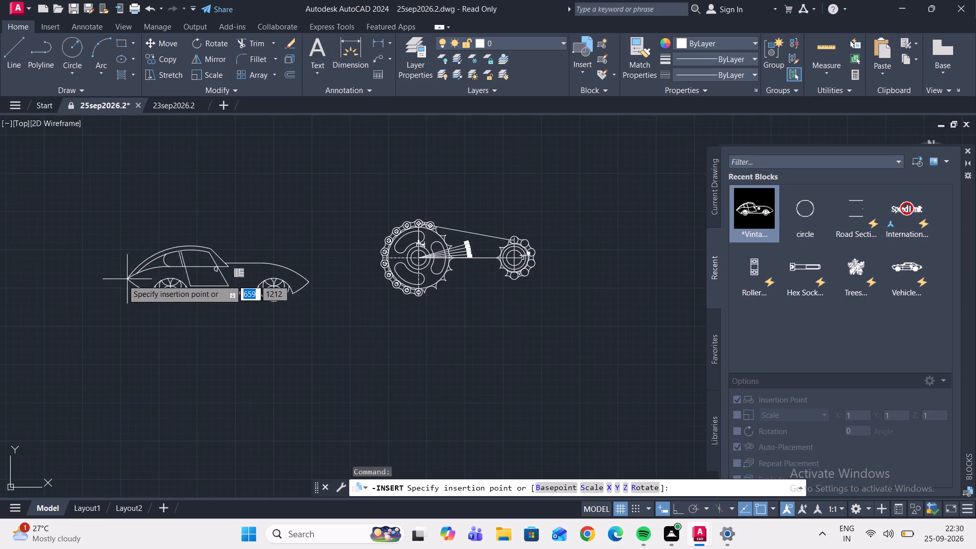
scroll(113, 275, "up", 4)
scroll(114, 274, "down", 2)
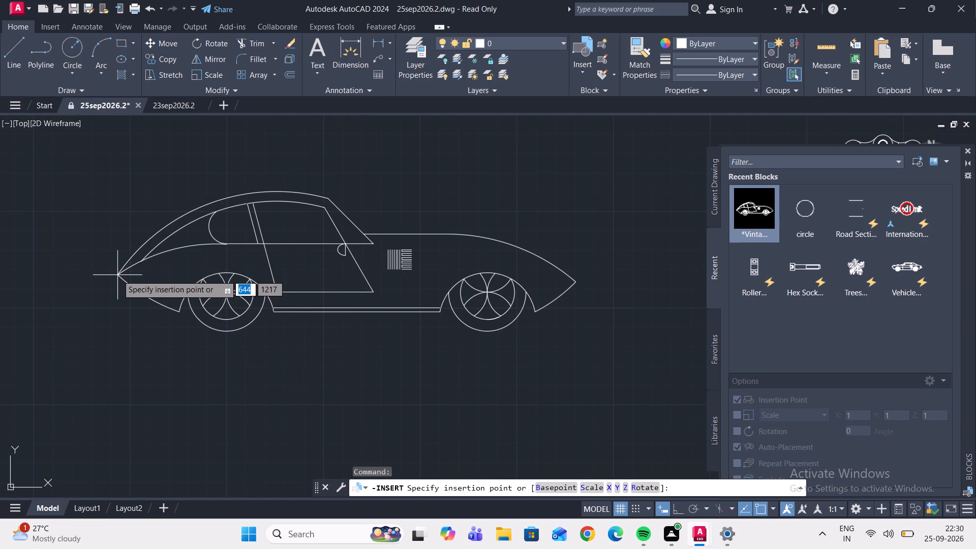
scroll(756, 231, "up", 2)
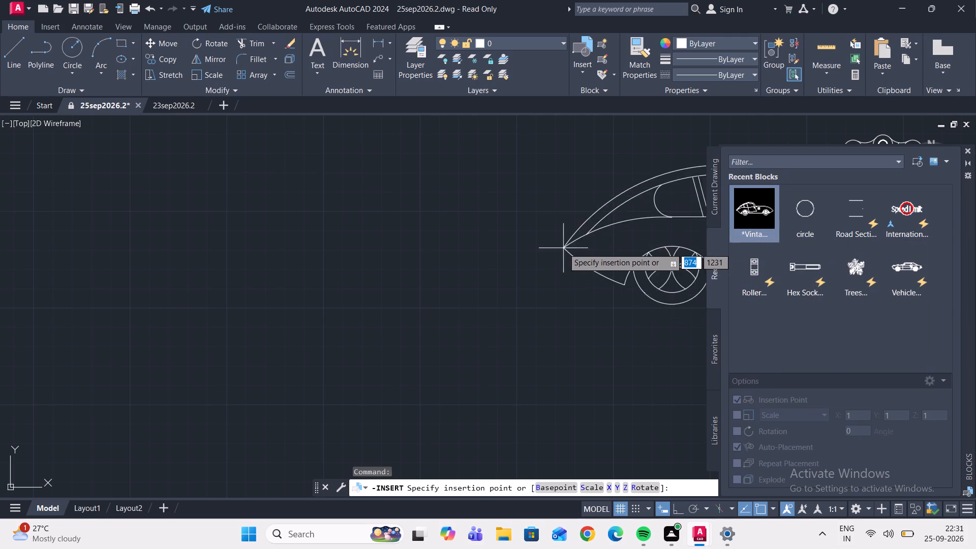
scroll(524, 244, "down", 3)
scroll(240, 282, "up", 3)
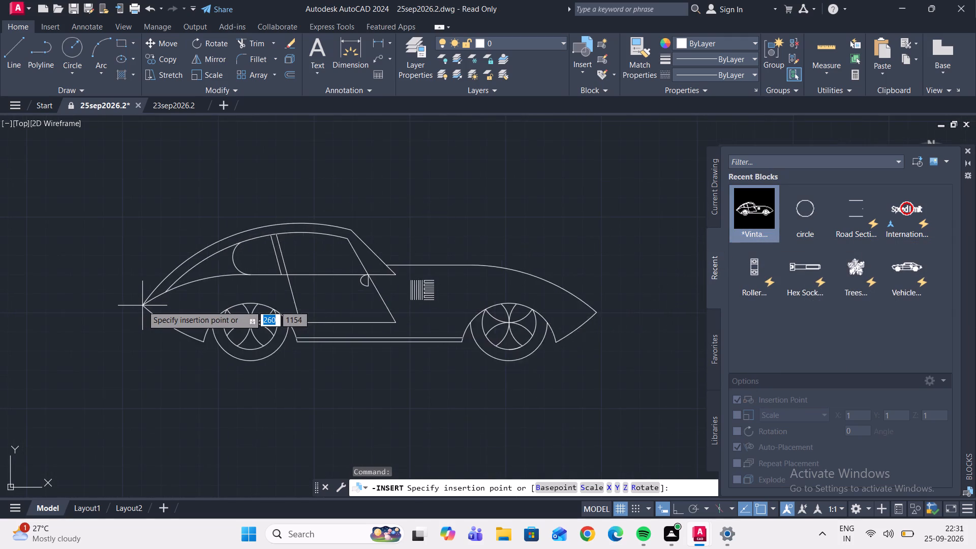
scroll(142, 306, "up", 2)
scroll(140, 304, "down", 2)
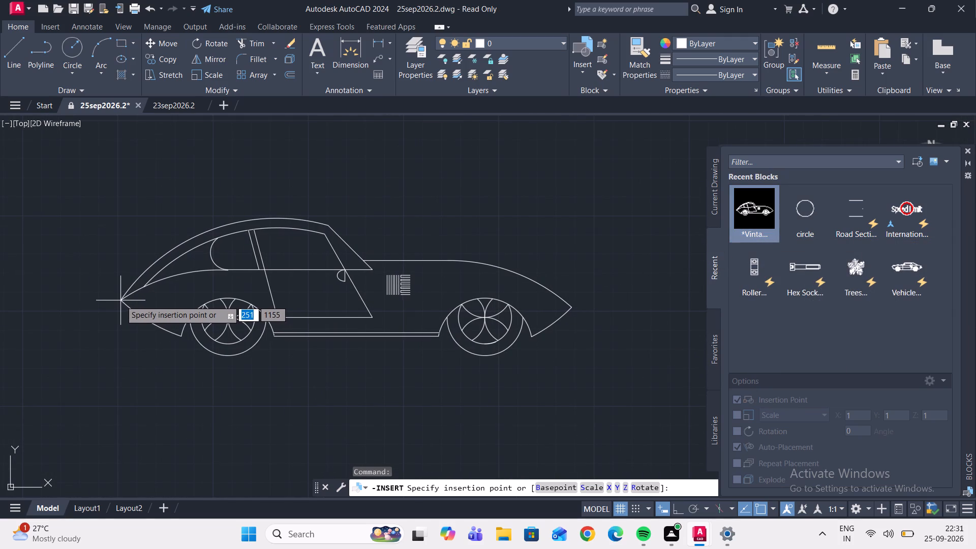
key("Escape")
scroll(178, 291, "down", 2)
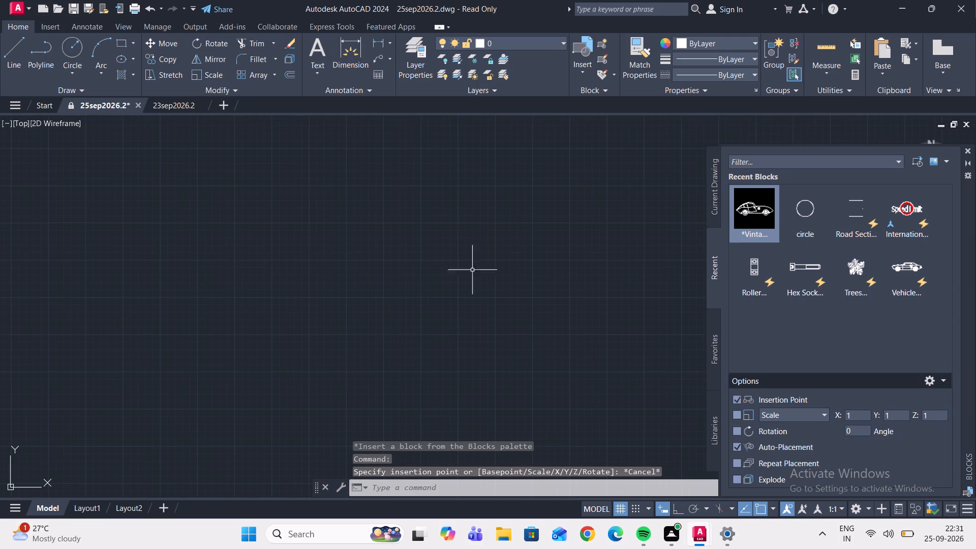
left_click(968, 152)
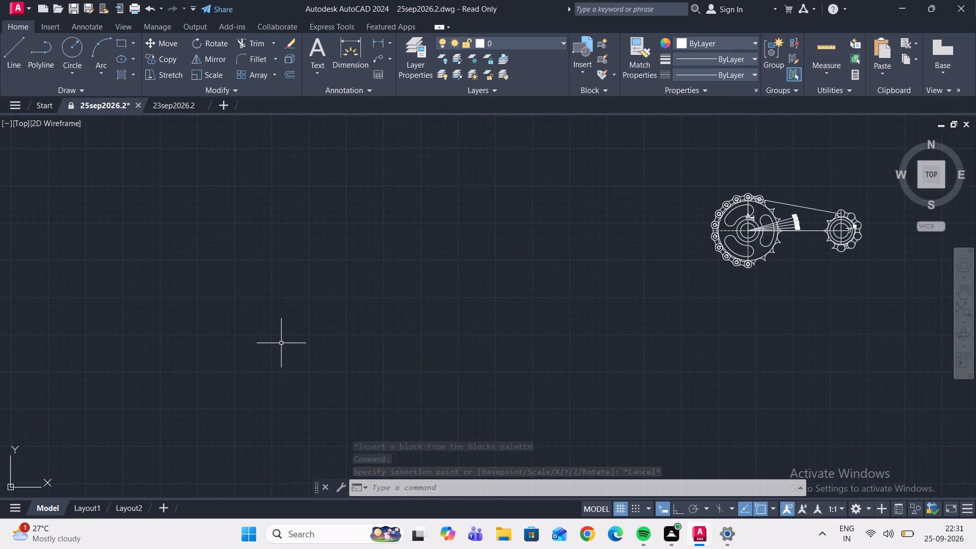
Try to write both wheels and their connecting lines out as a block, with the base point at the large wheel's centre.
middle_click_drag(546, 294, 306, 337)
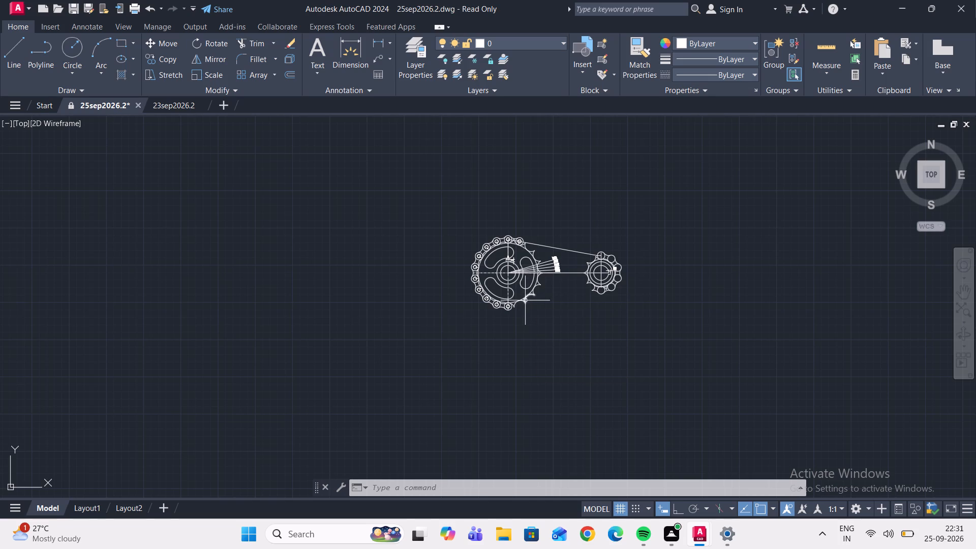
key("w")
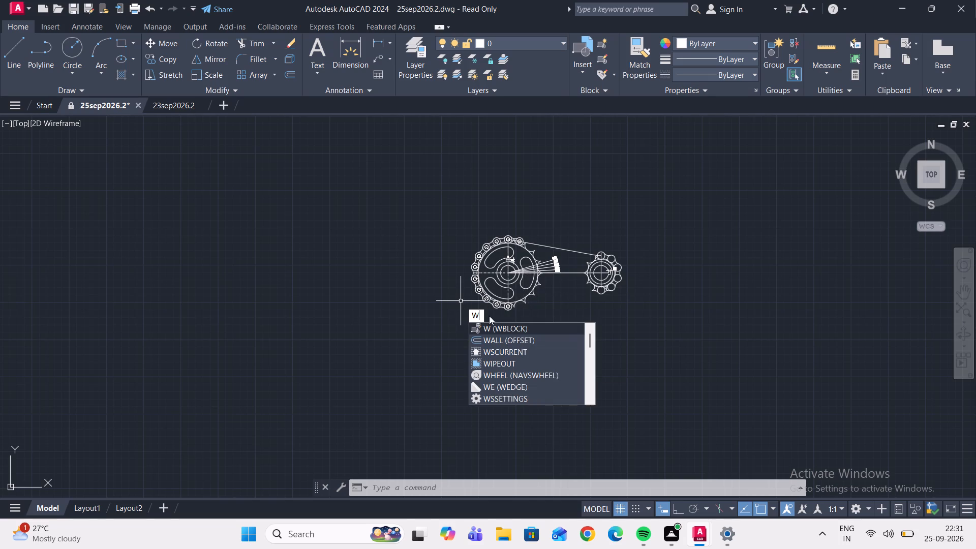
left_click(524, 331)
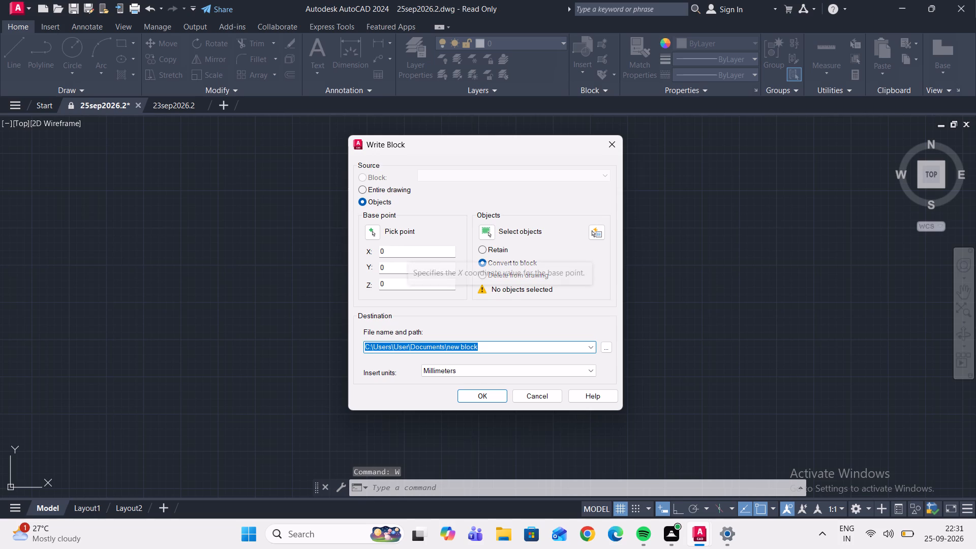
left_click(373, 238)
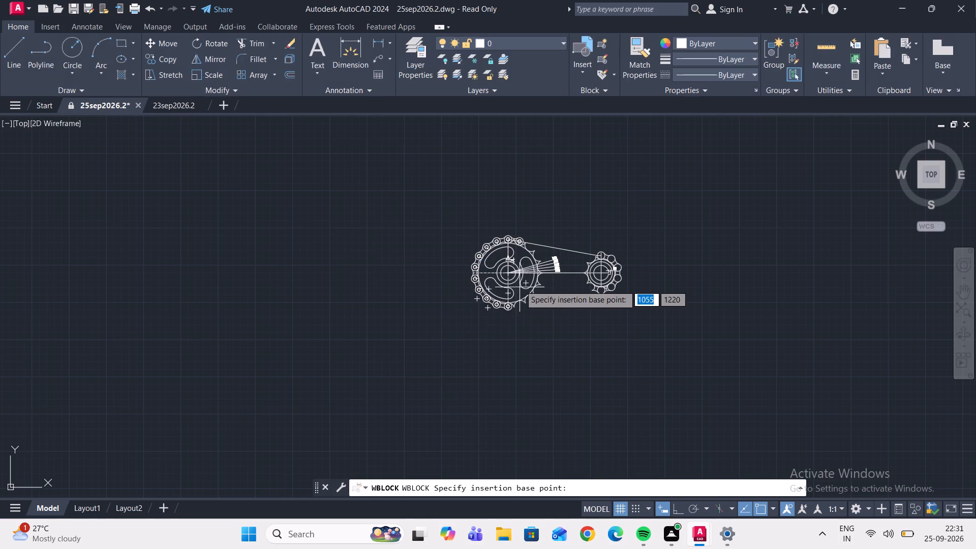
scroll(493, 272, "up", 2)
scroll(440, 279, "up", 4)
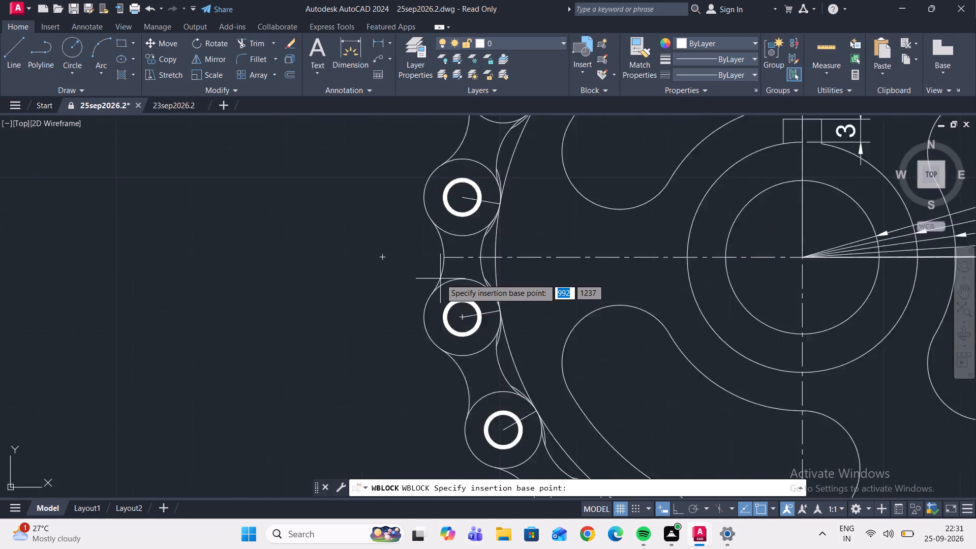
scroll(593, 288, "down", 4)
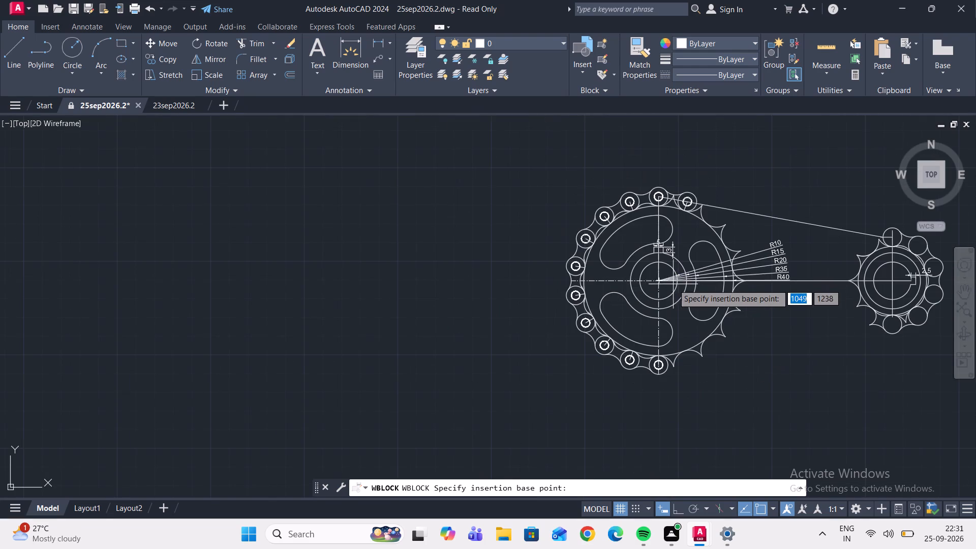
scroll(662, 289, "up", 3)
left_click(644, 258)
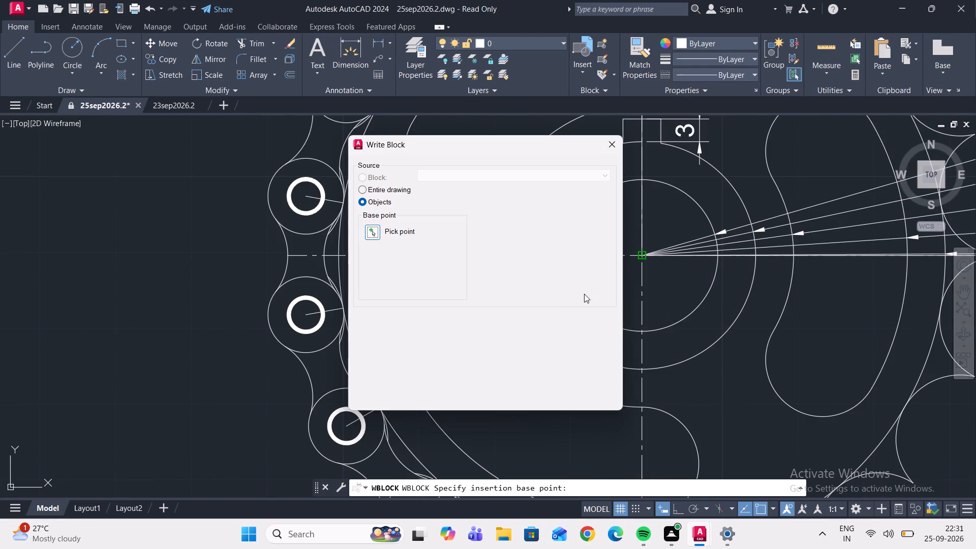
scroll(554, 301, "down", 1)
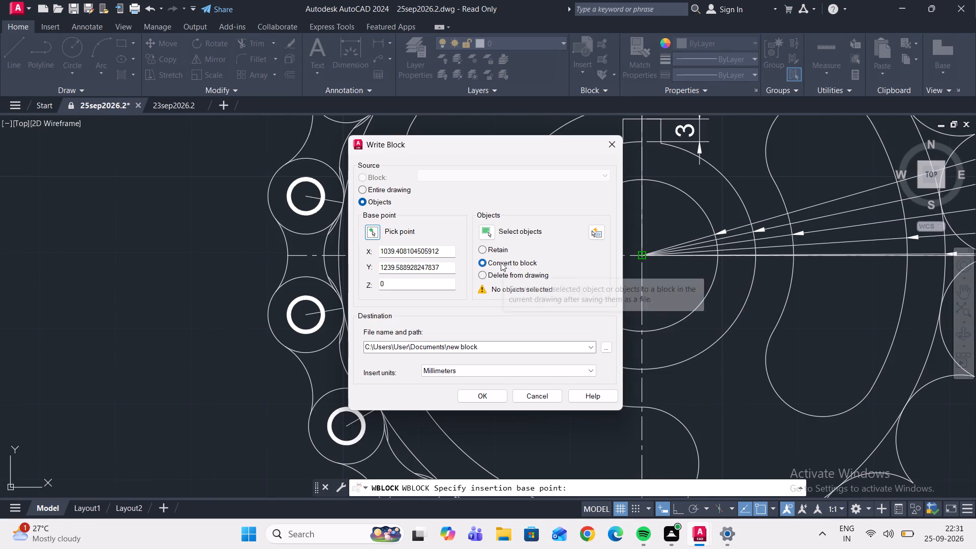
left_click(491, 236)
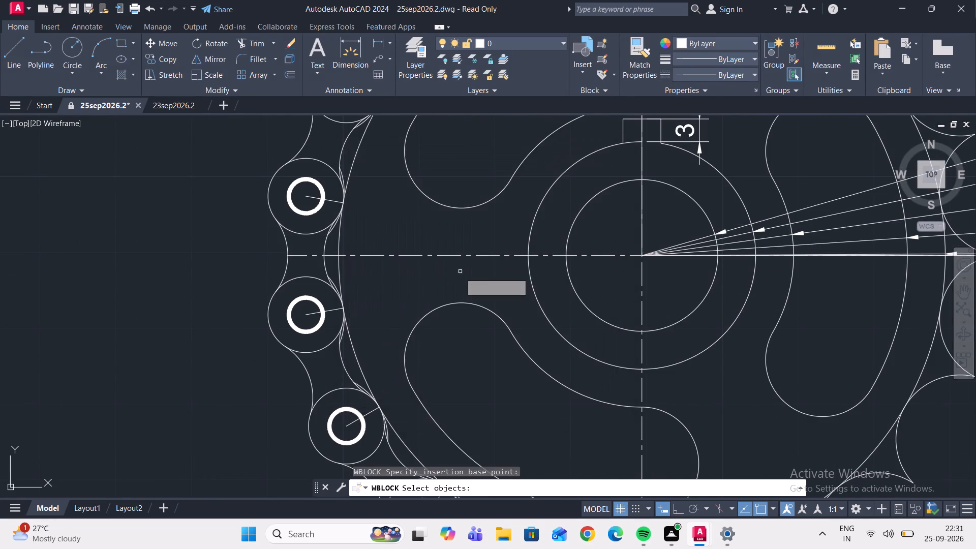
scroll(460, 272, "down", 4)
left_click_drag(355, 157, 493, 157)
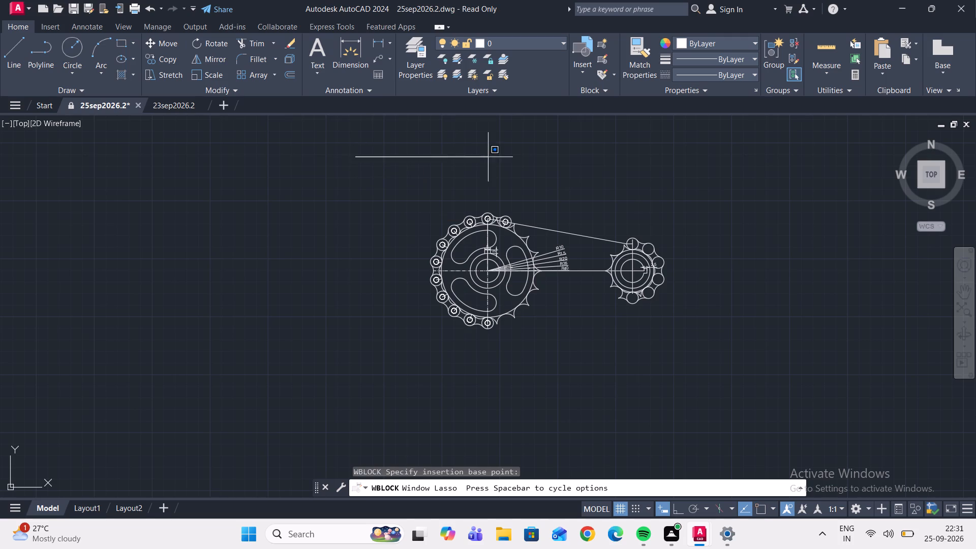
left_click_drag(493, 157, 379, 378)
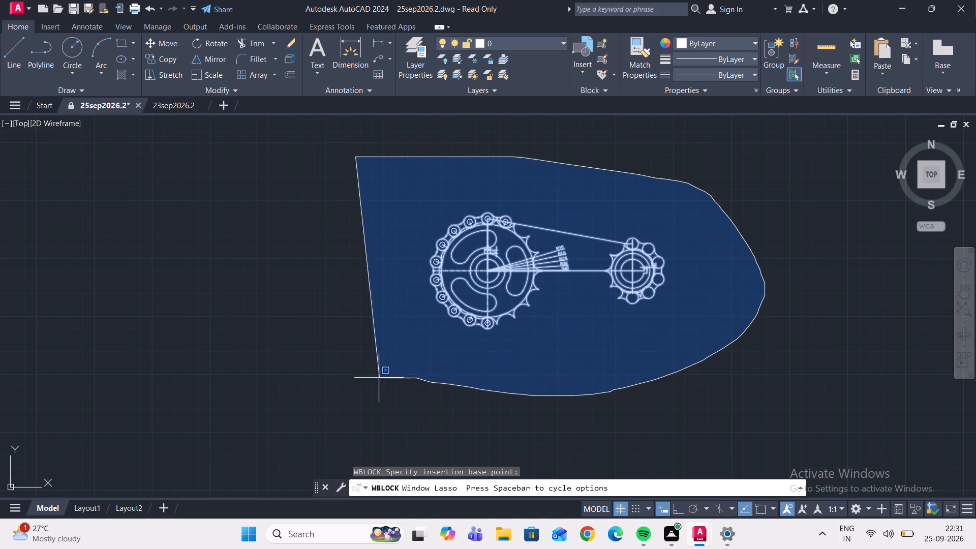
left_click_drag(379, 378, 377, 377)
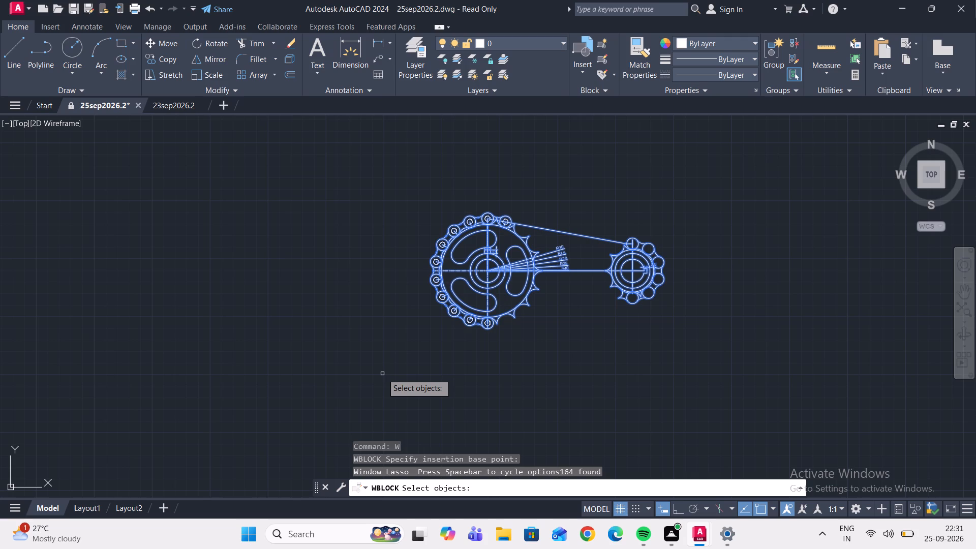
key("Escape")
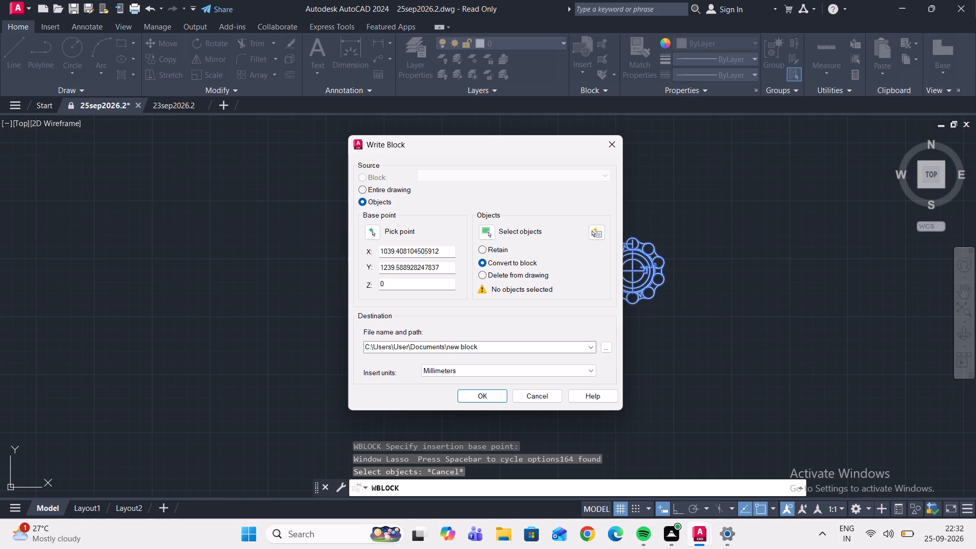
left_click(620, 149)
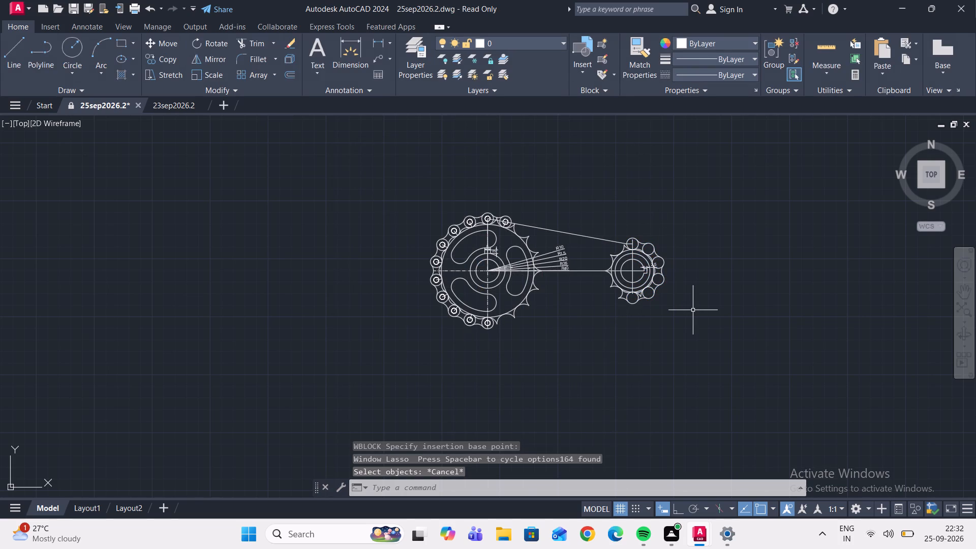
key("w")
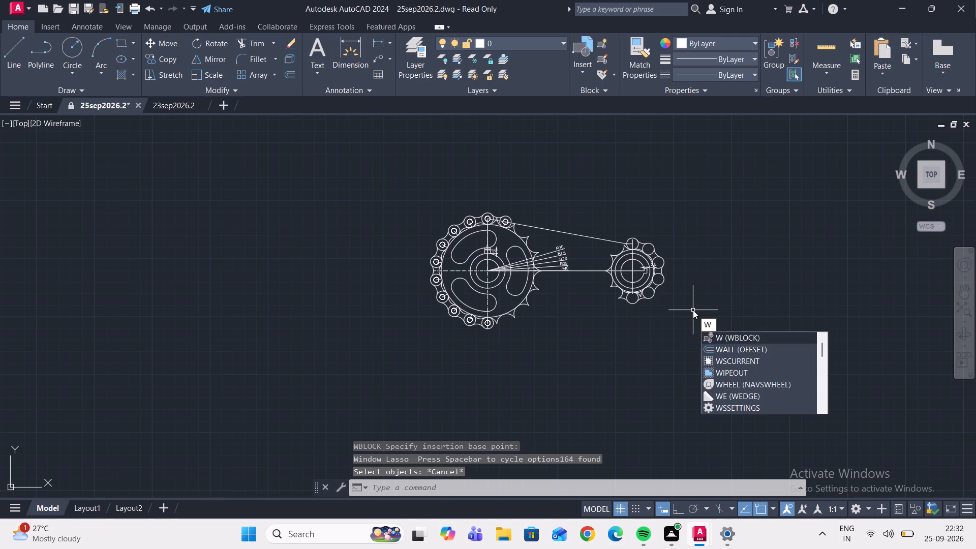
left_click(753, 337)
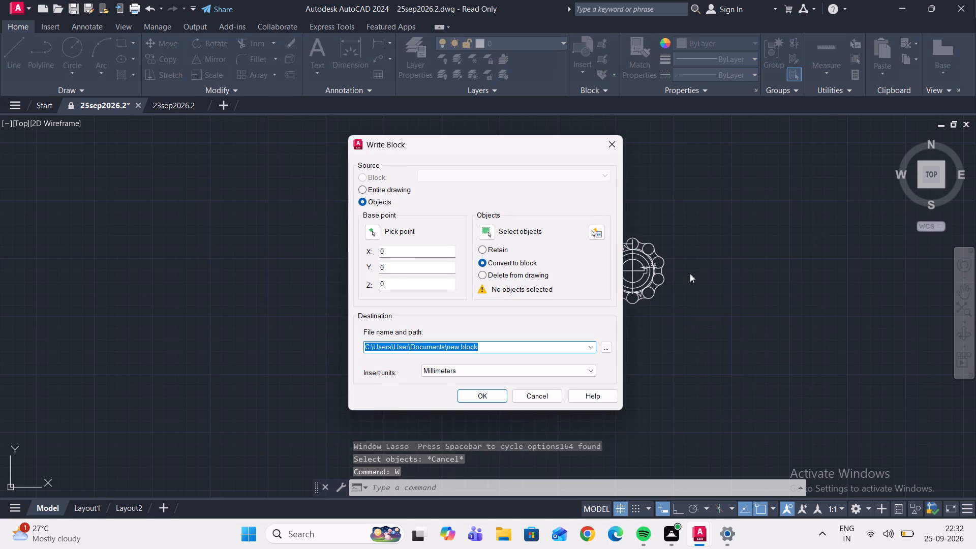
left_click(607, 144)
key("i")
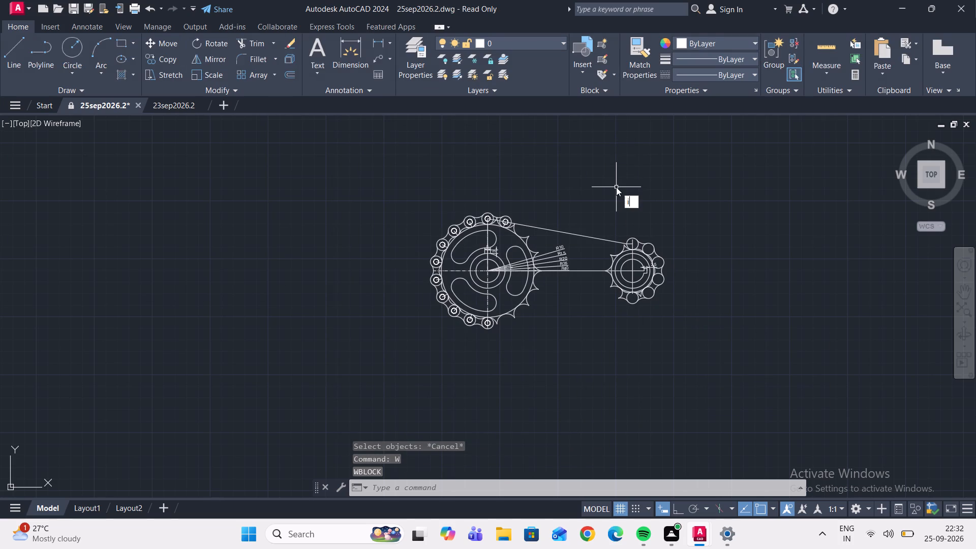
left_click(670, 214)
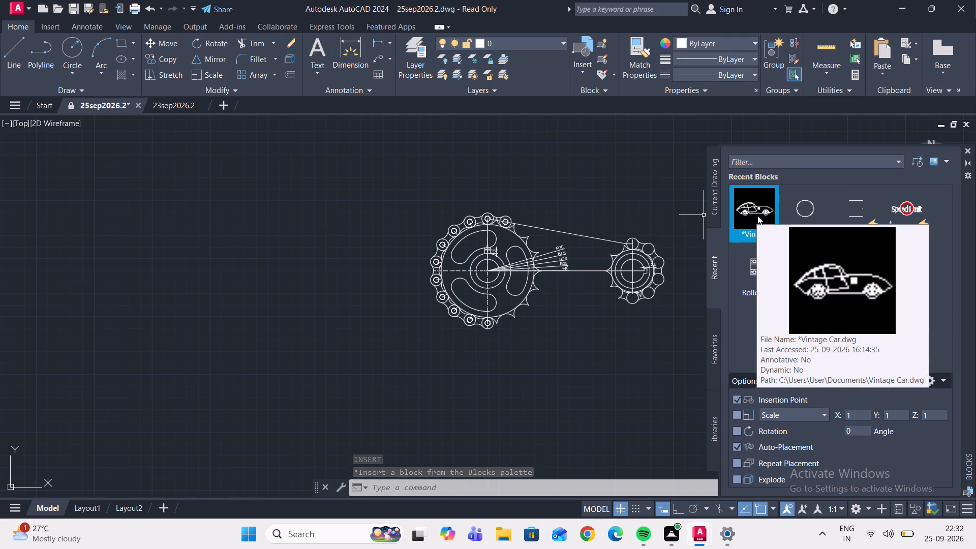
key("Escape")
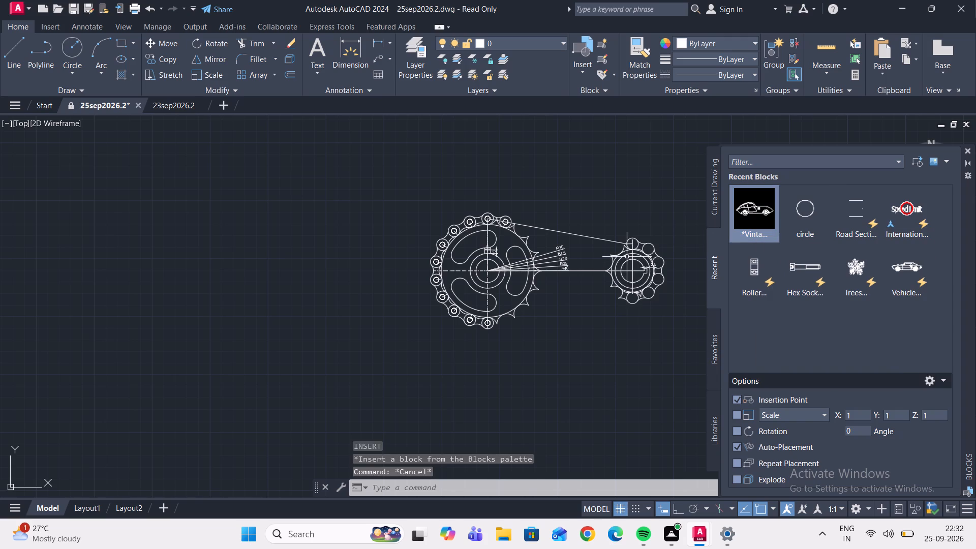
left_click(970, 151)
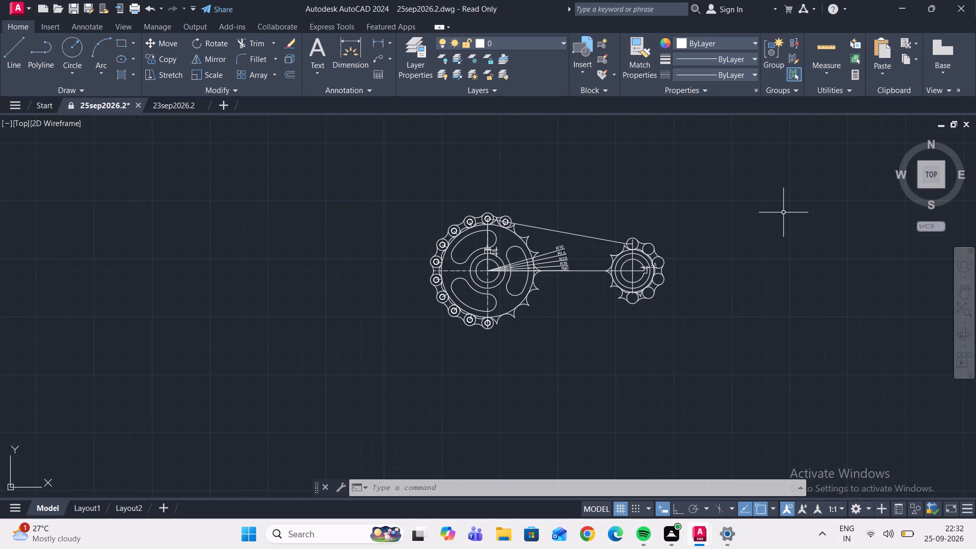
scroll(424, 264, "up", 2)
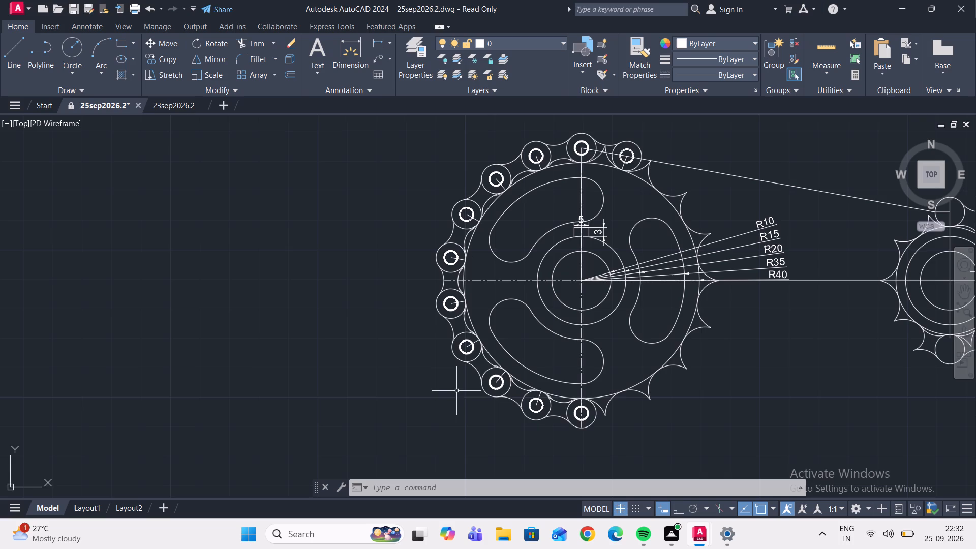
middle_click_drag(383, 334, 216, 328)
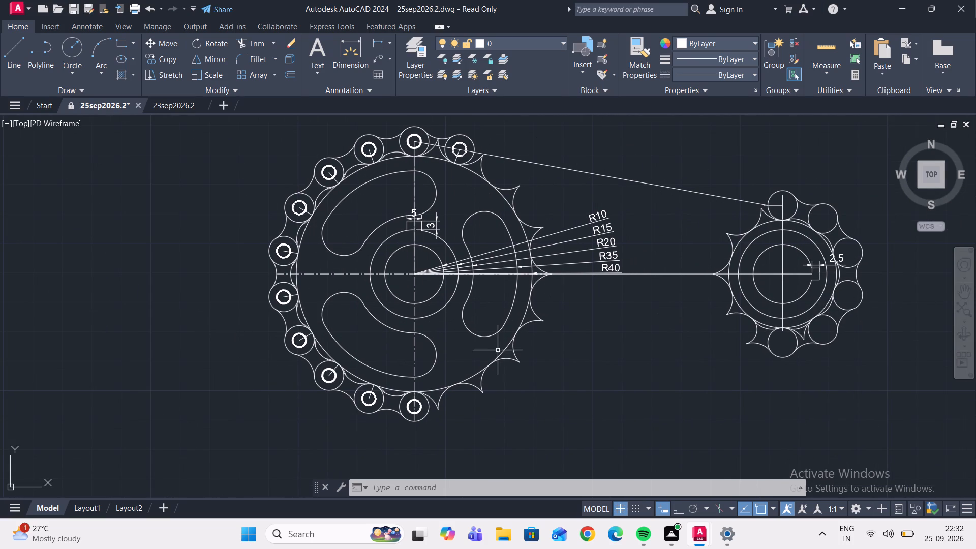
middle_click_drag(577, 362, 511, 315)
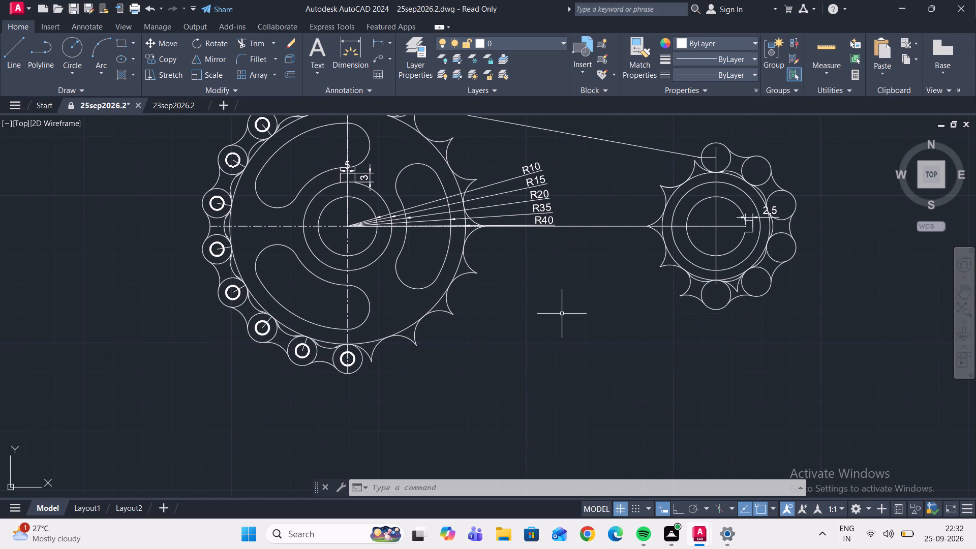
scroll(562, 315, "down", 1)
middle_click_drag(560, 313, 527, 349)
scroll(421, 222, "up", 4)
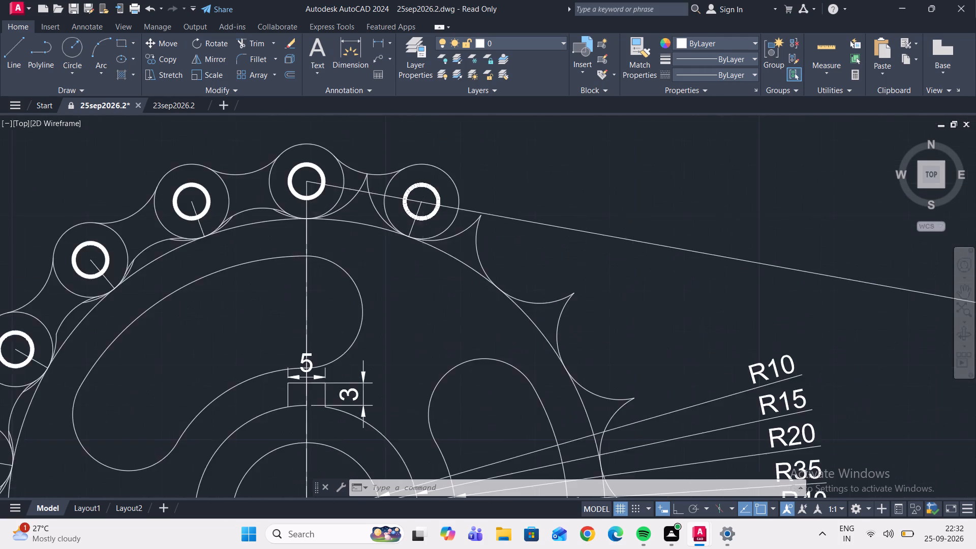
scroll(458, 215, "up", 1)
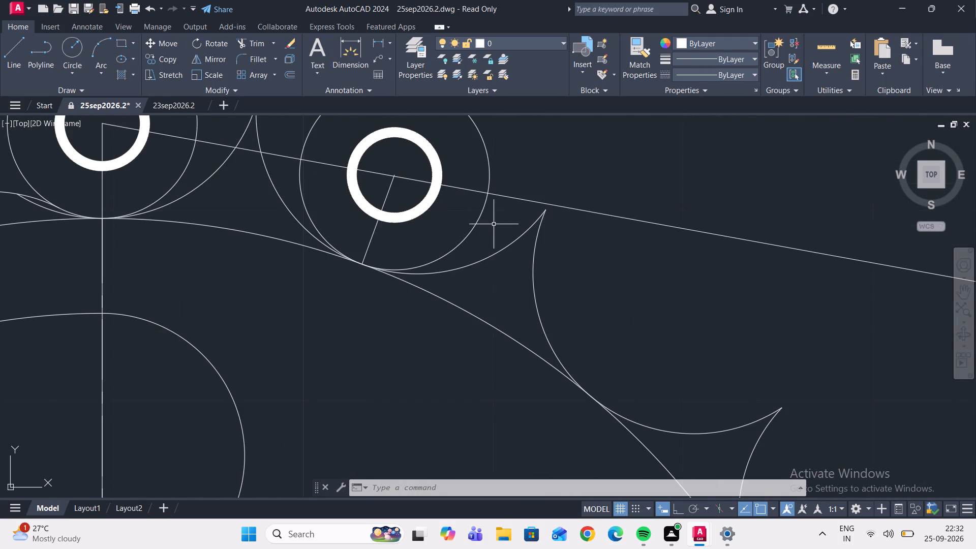